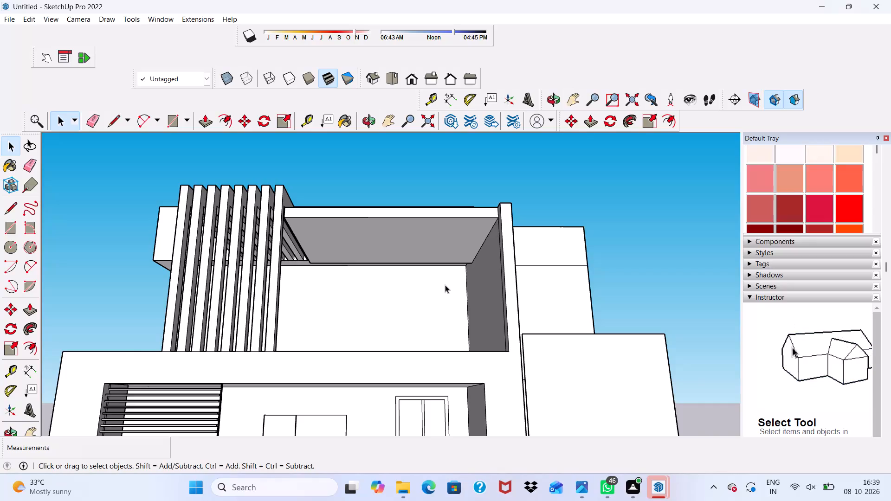
Examine the parapet roof and the lower slab beside the vertical fins from above and from the side.
scroll(445, 285, up, 1)
scroll(445, 285, down, 4)
middle_drag(446, 286, 461, 427)
scroll(408, 293, up, 3)
middle_drag(427, 305, 433, 345)
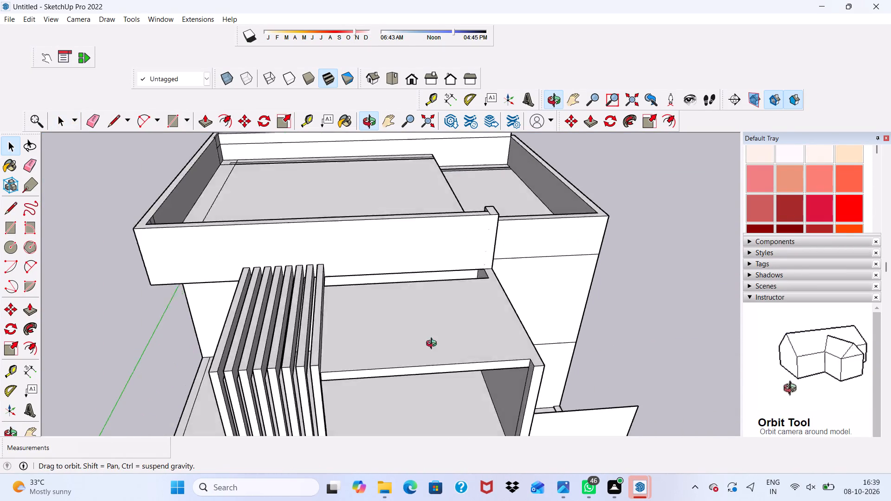
middle_drag(433, 345, 581, 394)
scroll(504, 297, up, 8)
middle_drag(480, 261, 597, 247)
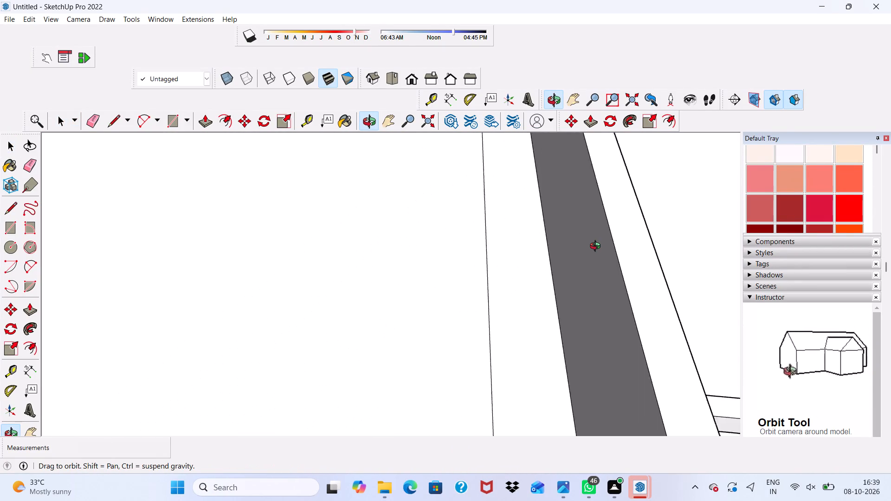
middle_drag(597, 247, 564, 247)
scroll(564, 247, up, 8)
click(564, 247)
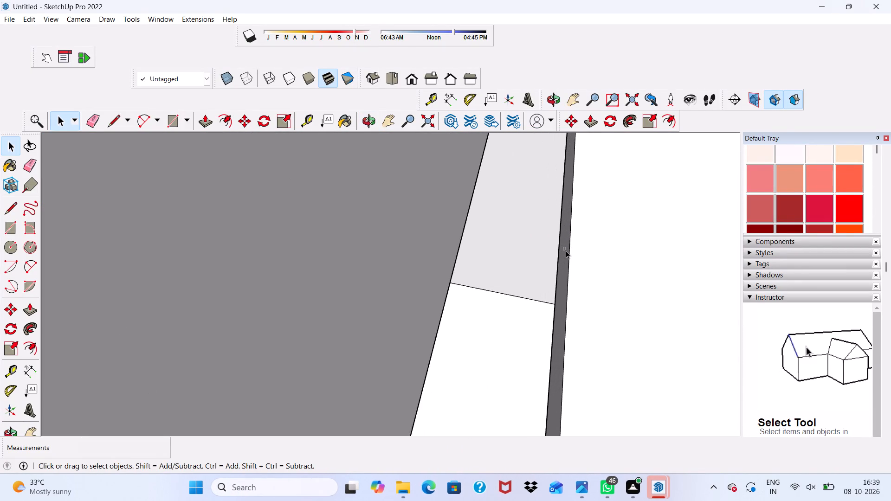
scroll(555, 268, up, 8)
scroll(564, 266, down, 20)
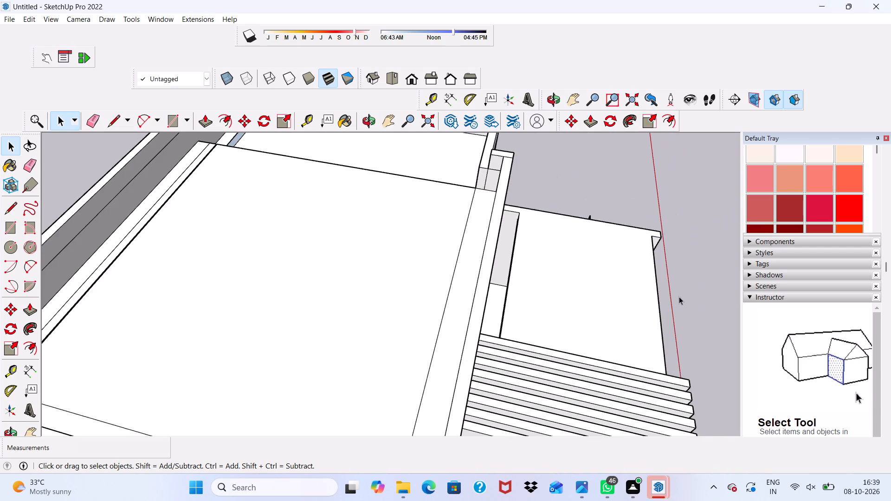
middle_drag(679, 296, 427, 304)
scroll(427, 304, down, 6)
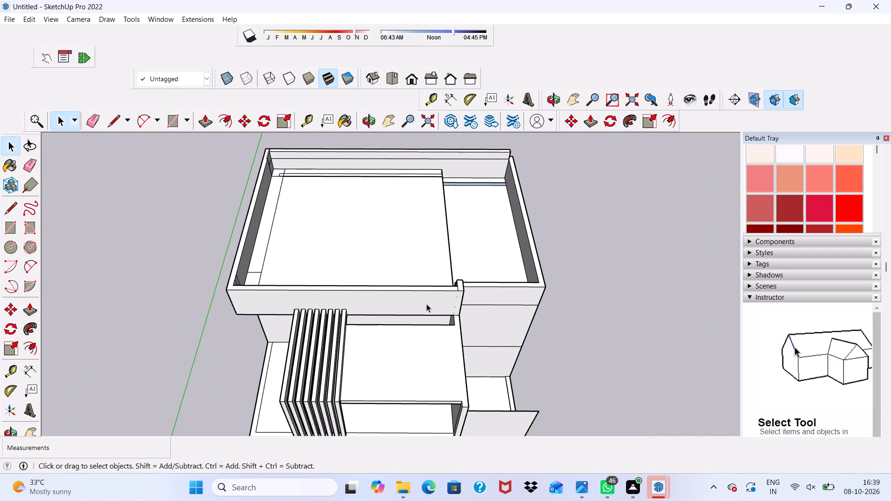
scroll(426, 304, down, 2)
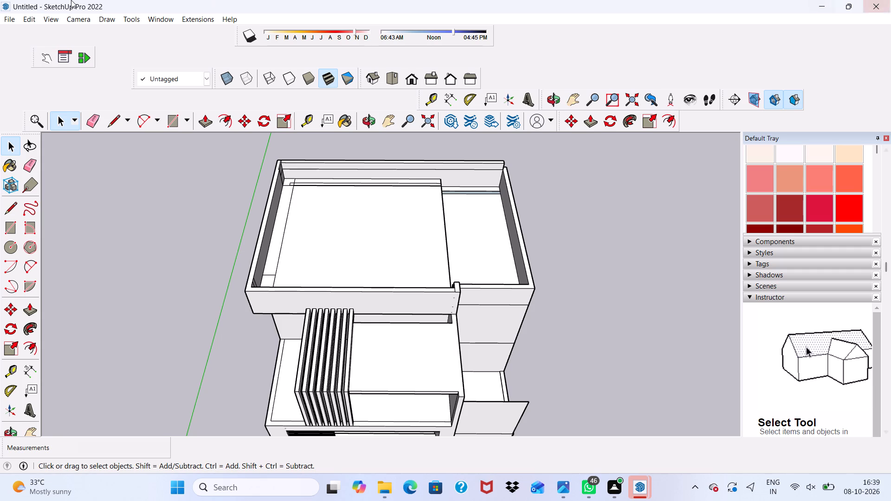
Draw a rectangle about 12' 3 5/8" by 1' 6 5/8" on the balcony's top slab, beside the vertical fins near the parapet.
click(162, 116)
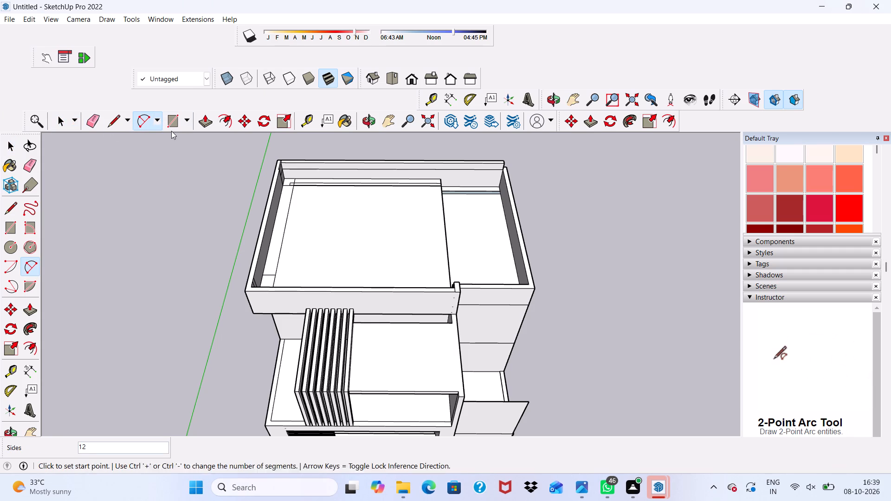
click(170, 125)
scroll(167, 116, up, 1)
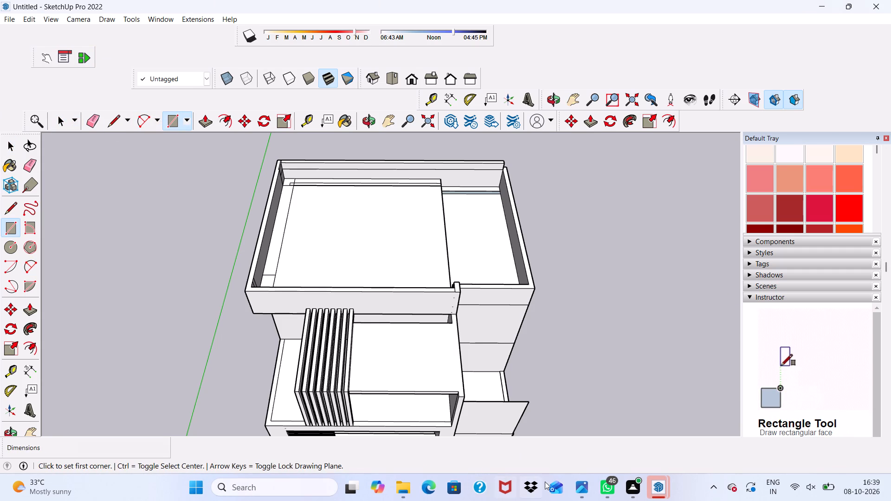
scroll(575, 394, up, 1)
scroll(316, 343, up, 8)
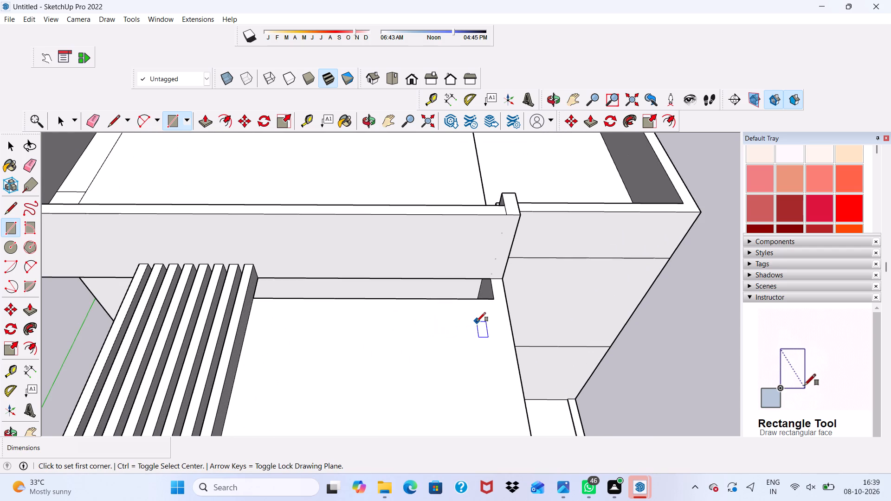
click(481, 323)
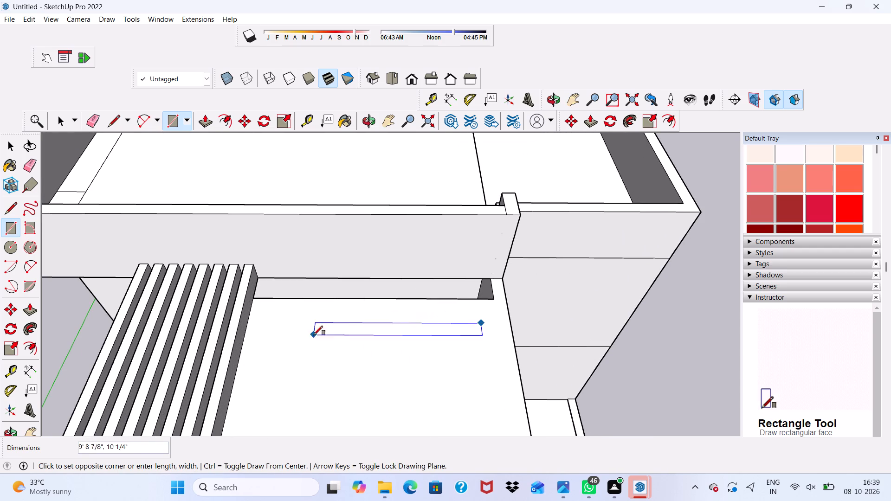
click(267, 345)
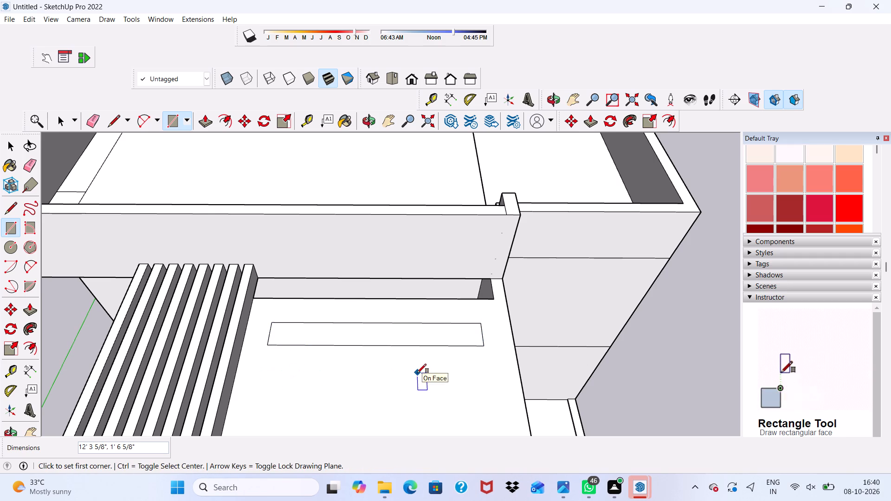
Copy the rectangle twice along the green axis toward the slab's front edge, about 2' 10" and then 2' 6" apart.
key(space)
double_click(411, 341)
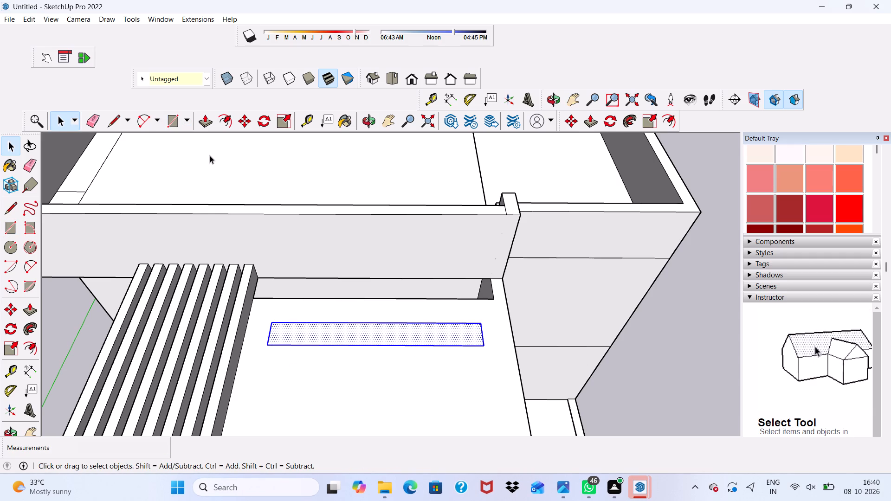
click(240, 115)
click(343, 341)
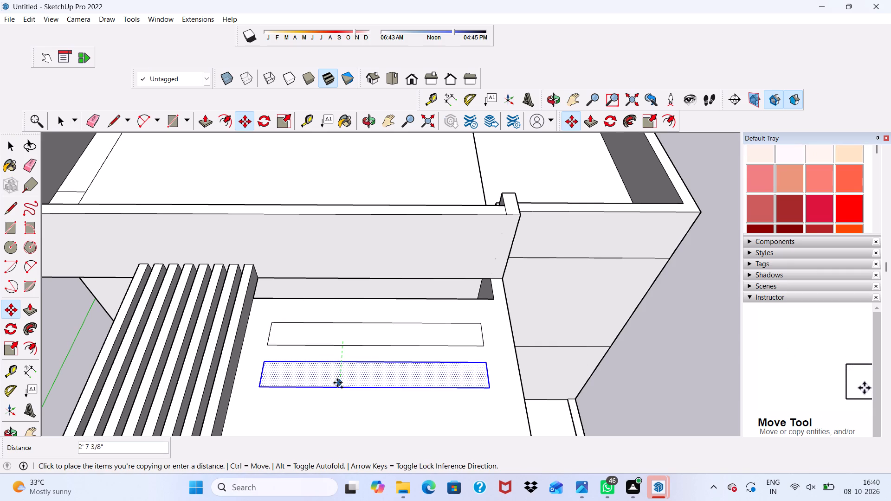
click(338, 386)
click(338, 386)
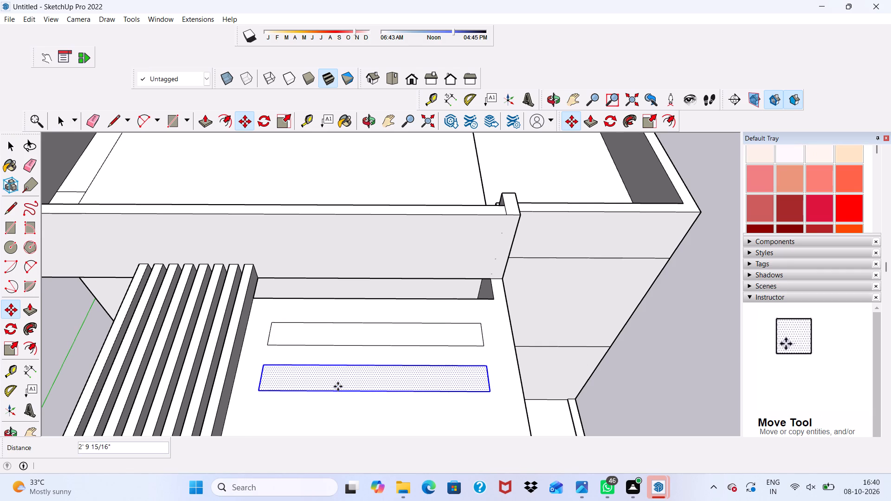
click(340, 389)
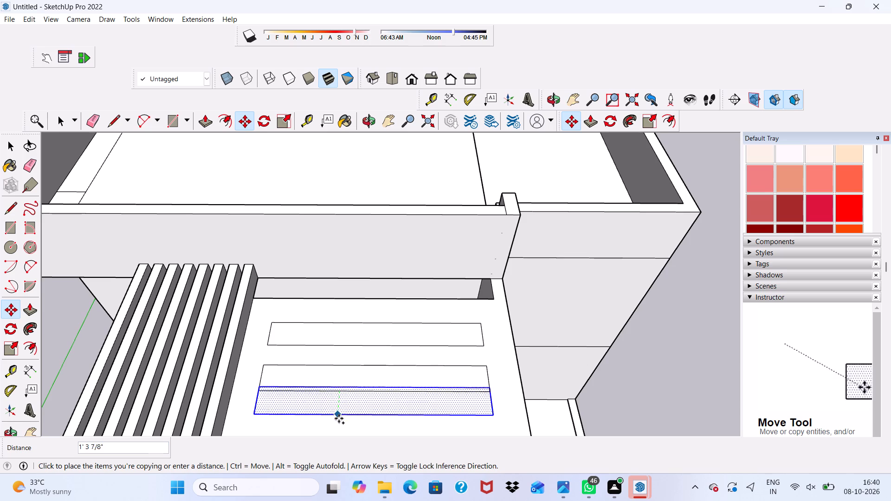
scroll(338, 433, down, 8)
scroll(355, 425, up, 1)
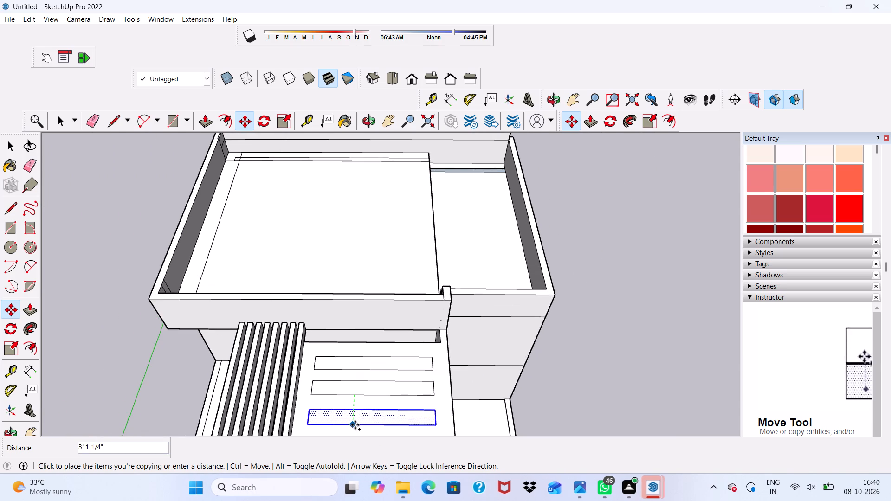
scroll(355, 425, up, 3)
scroll(357, 420, down, 10)
scroll(380, 423, up, 3)
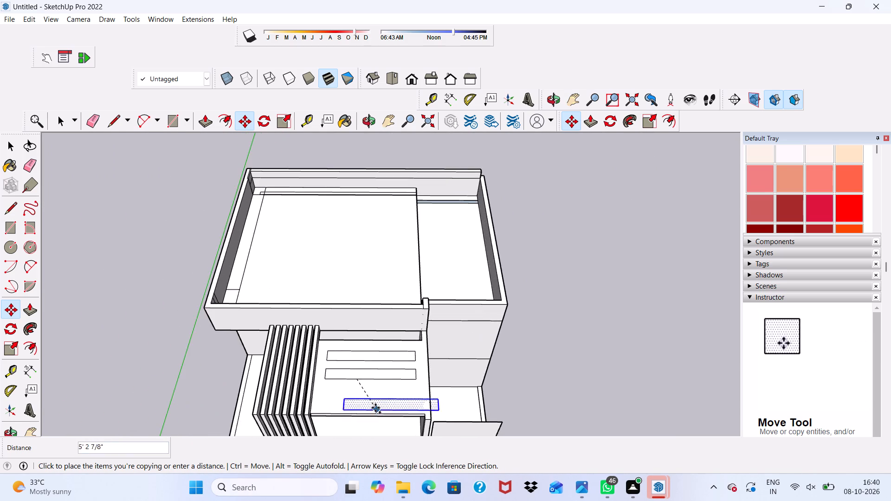
scroll(352, 394, up, 3)
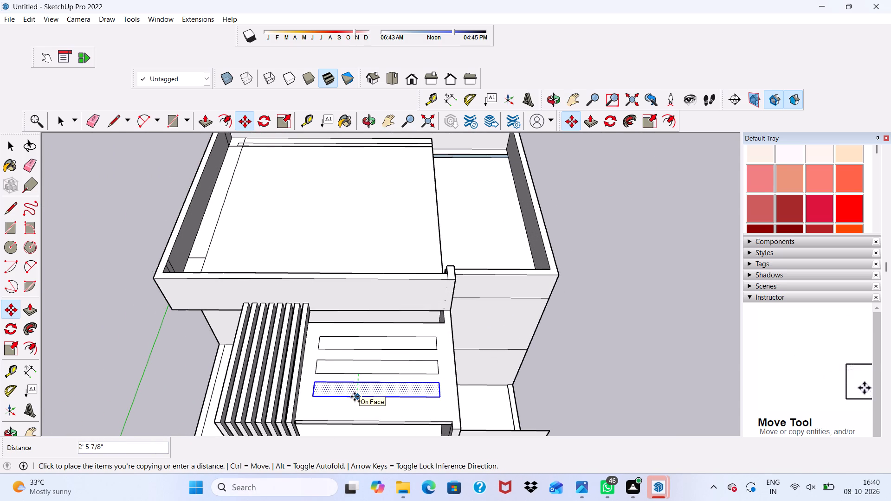
click(355, 397)
middle_drag(354, 409, 380, 316)
scroll(380, 316, up, 2)
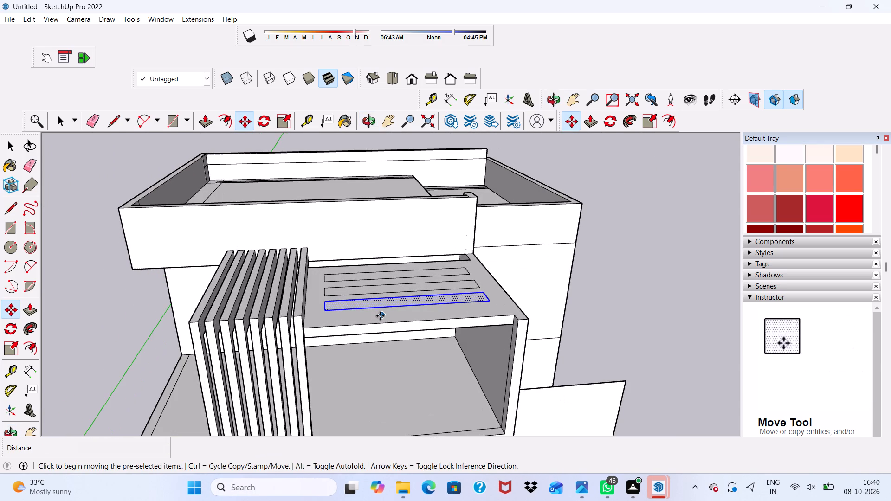
key(space)
Push the front rectangle down through the balcony's top slab to cut an open slot.
scroll(389, 272, up, 1)
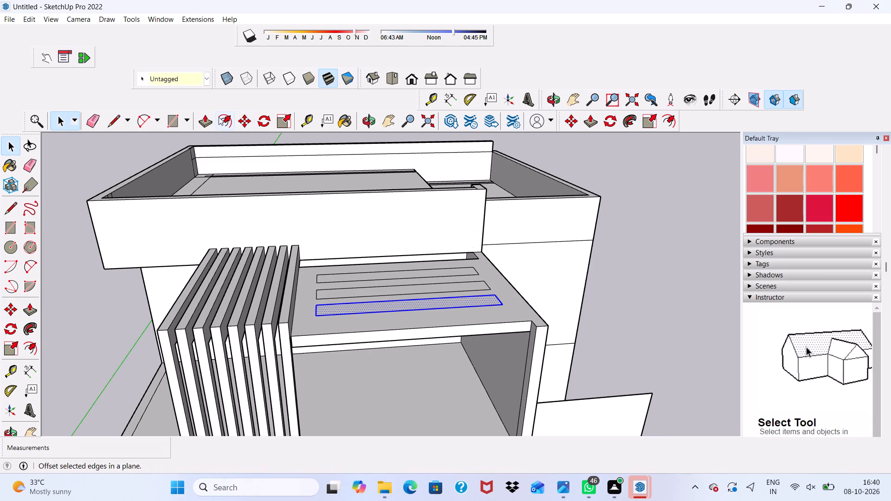
click(204, 122)
scroll(410, 300, up, 4)
click(409, 295)
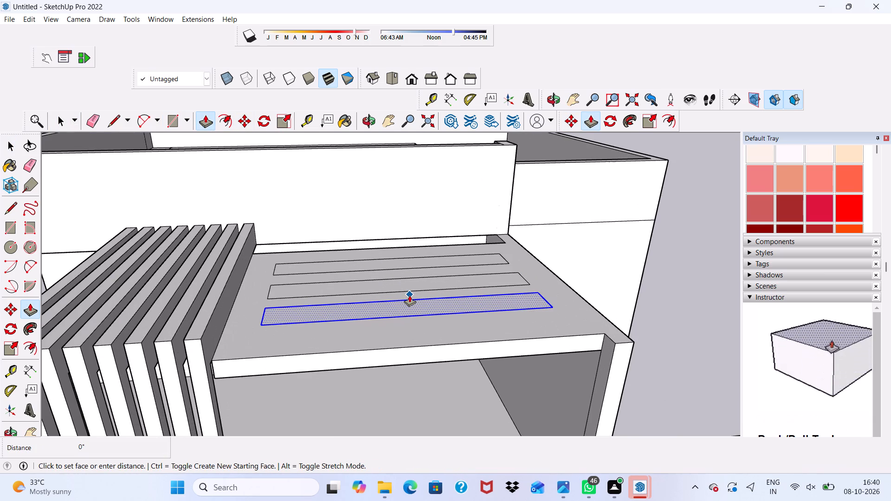
scroll(394, 347, up, 7)
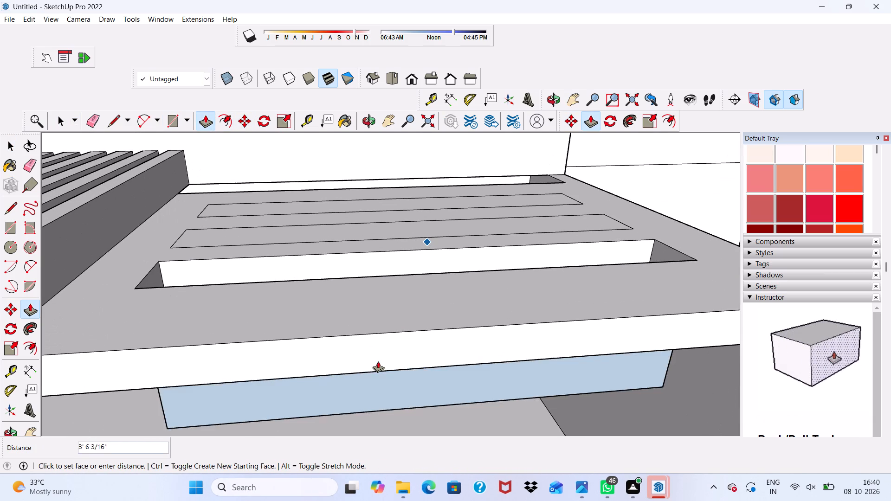
click(376, 369)
Push the middle rectangle down through the slab's thickness to cut the second open slot.
scroll(355, 307, down, 5)
middle_drag(357, 305, 368, 338)
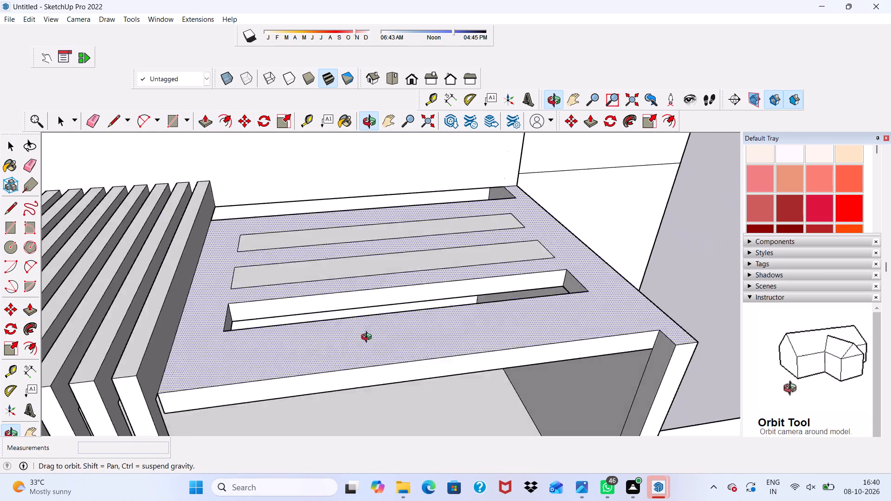
middle_drag(368, 338, 366, 381)
scroll(342, 245, up, 3)
click(341, 303)
scroll(336, 289, down, 2)
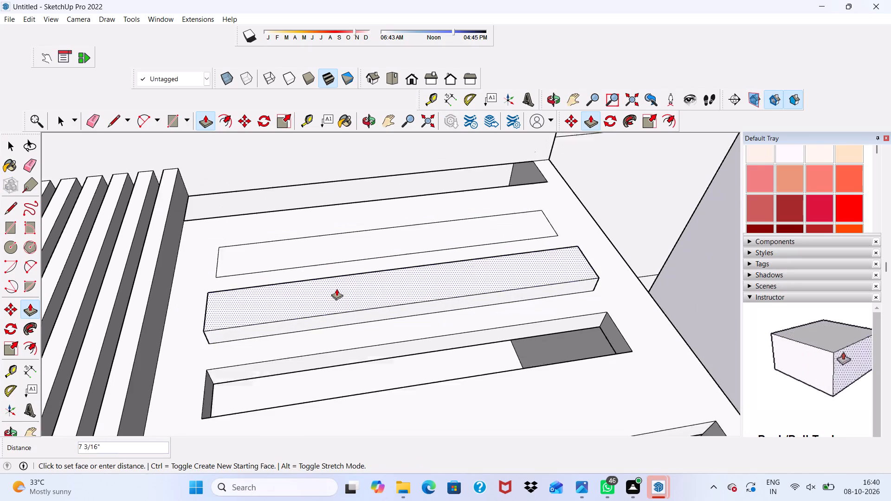
scroll(336, 289, down, 6)
middle_drag(357, 370, 355, 274)
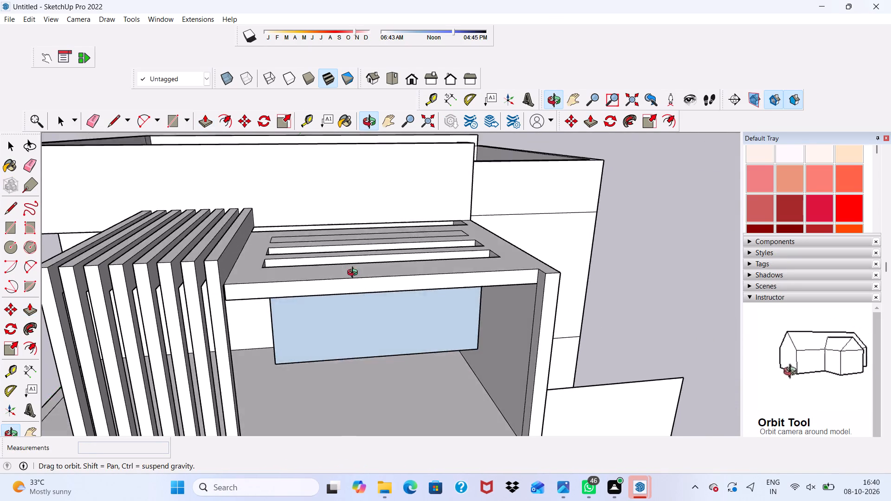
middle_drag(355, 274, 355, 270)
scroll(355, 270, up, 7)
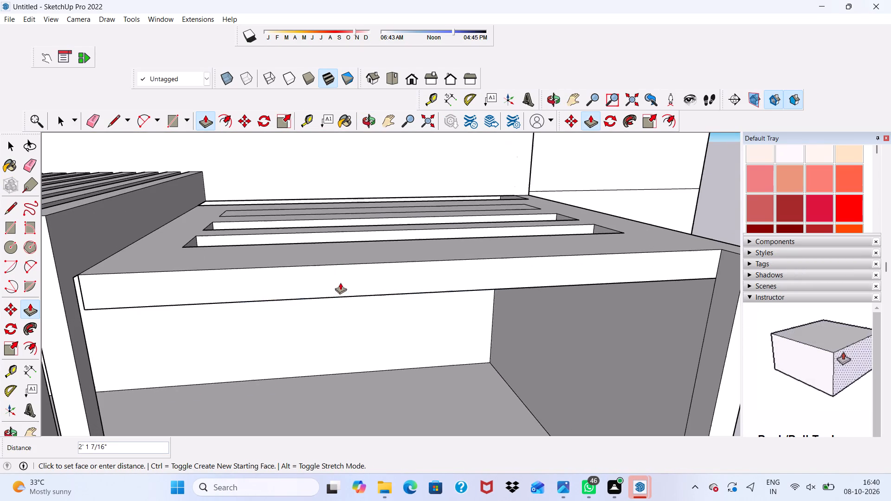
click(355, 294)
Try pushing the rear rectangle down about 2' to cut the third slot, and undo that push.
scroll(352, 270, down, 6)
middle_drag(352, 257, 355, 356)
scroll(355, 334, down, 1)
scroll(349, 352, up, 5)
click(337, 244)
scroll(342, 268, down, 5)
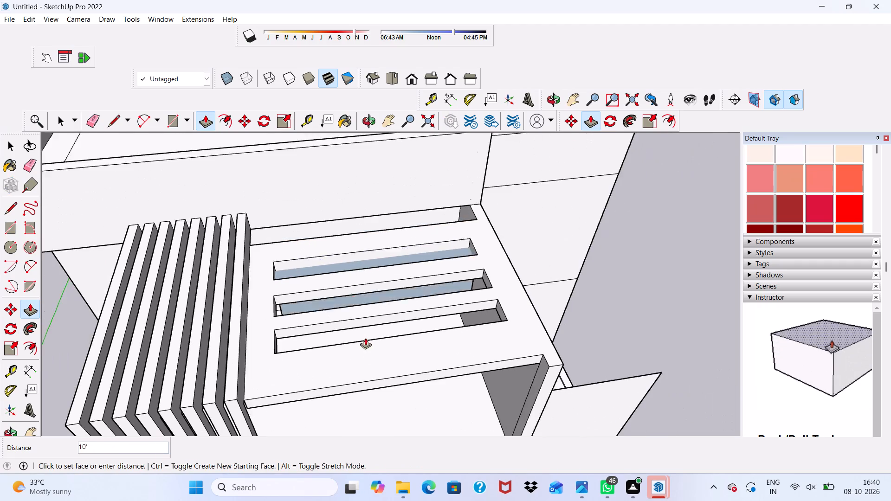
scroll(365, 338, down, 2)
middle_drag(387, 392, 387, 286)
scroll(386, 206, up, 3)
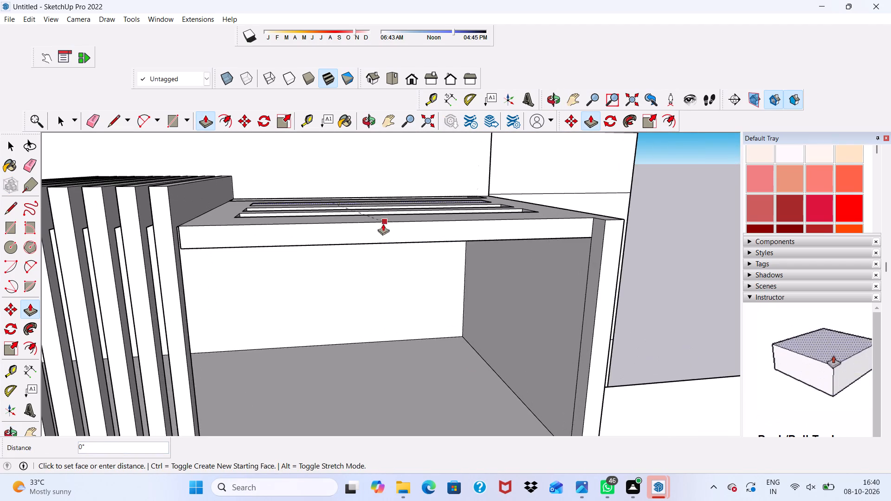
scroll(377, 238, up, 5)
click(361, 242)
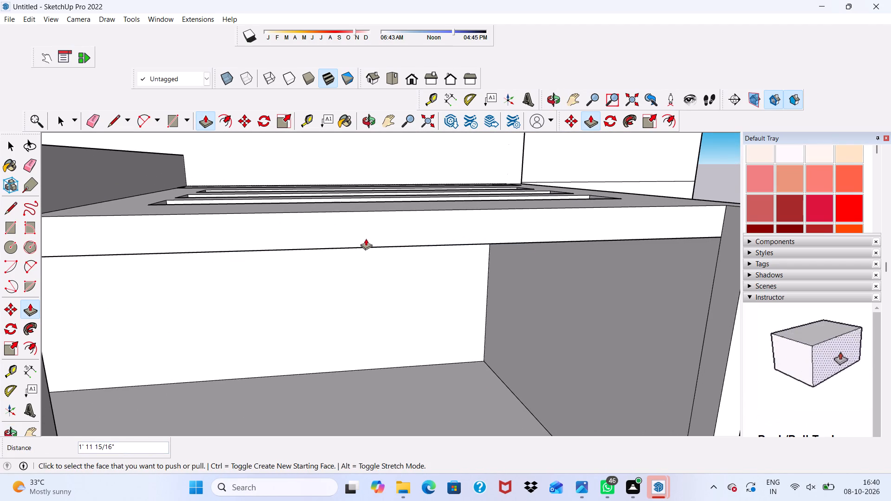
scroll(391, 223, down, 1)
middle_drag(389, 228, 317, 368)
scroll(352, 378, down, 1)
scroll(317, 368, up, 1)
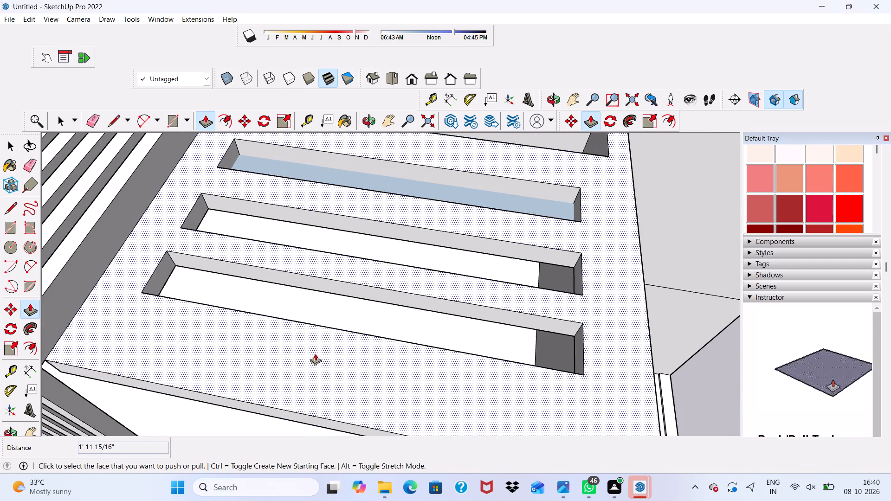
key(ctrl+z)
Push the rear rectangle down about 9", to the underside of the slab, to cut the third slot.
scroll(343, 183, up, 1)
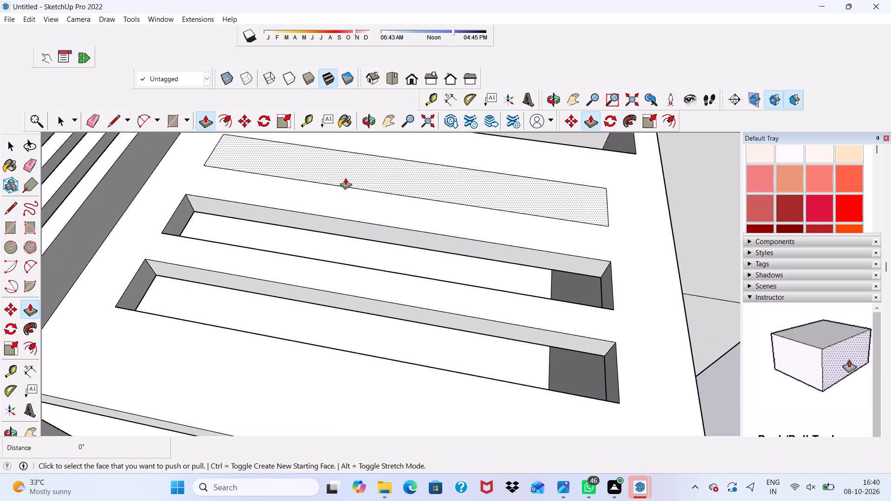
click(345, 178)
scroll(342, 218, down, 3)
scroll(292, 366, down, 3)
middle_drag(289, 375, 350, 247)
scroll(340, 196, up, 3)
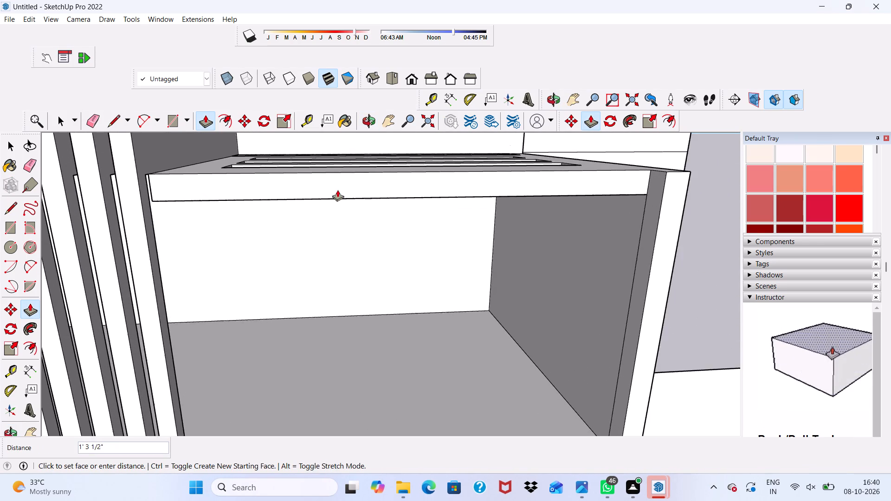
scroll(336, 193, up, 5)
click(329, 202)
scroll(317, 210, down, 6)
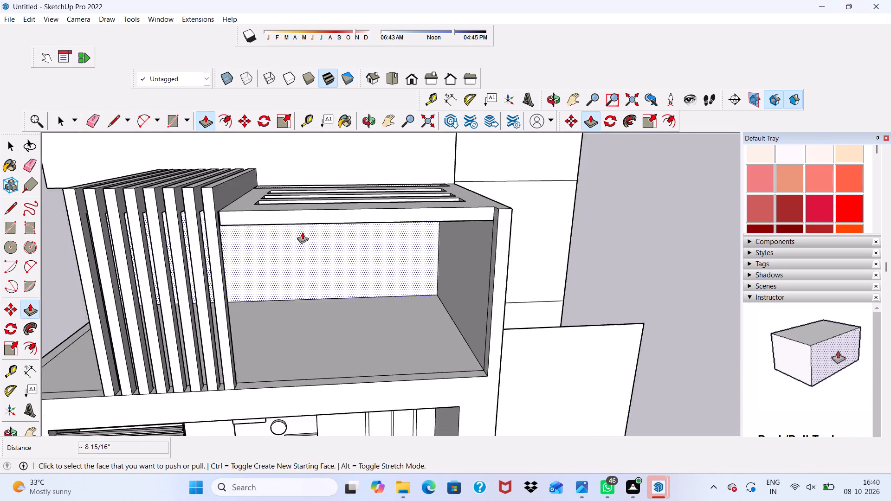
scroll(302, 232, down, 8)
middle_drag(302, 229, 218, 300)
key(space)
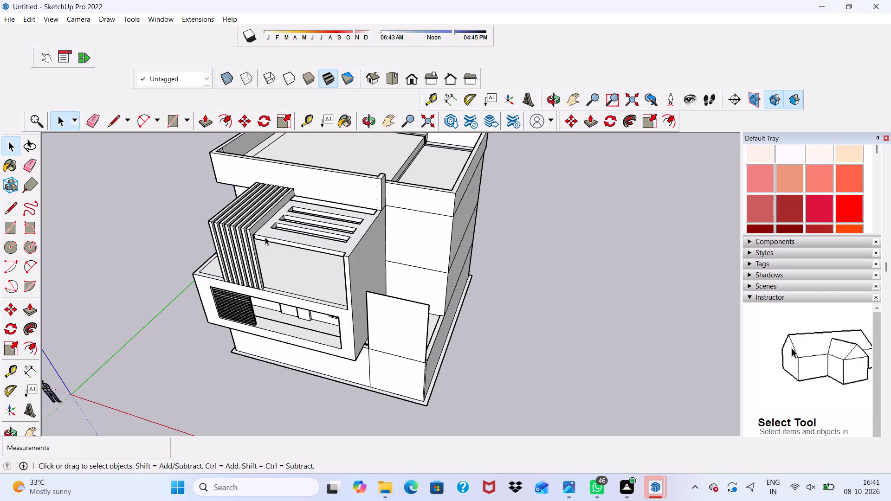
click(499, 257)
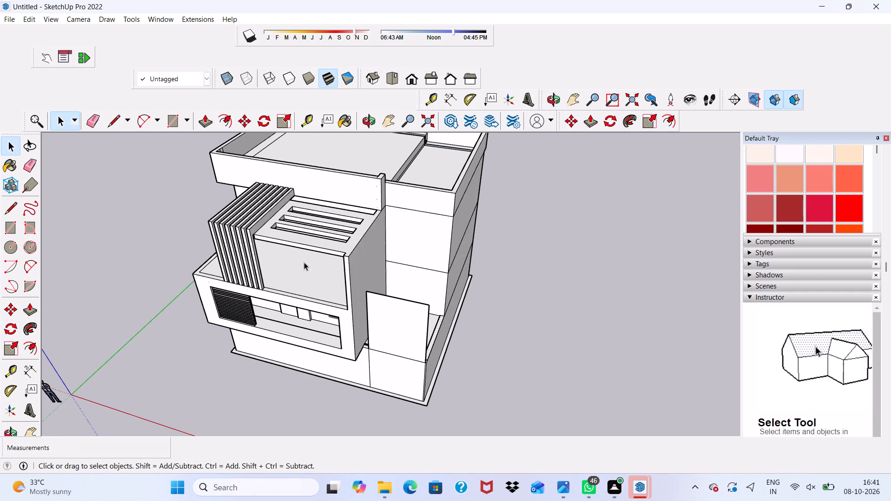
Examine the three slots in the balcony's top slab, the vertical fins and the front facade from above, below and both sides.
scroll(202, 207, up, 4)
scroll(204, 207, down, 3)
middle_drag(225, 205, 361, 111)
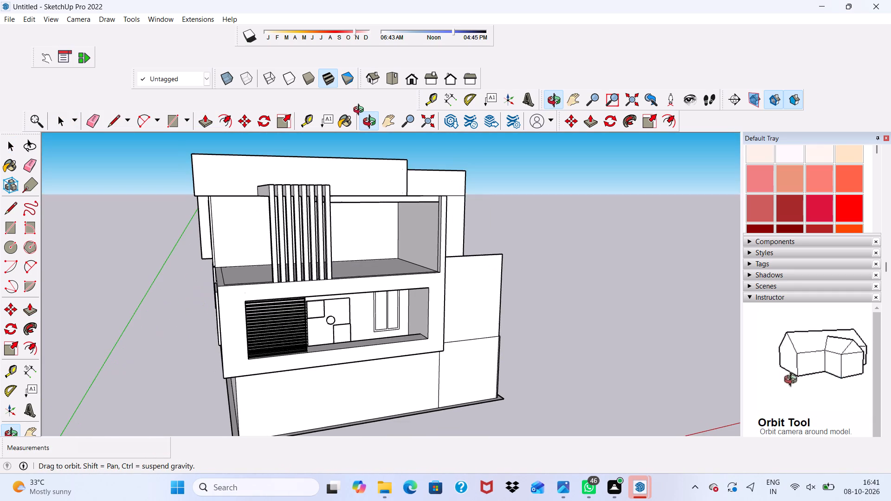
middle_drag(361, 111, 359, 114)
key(space)
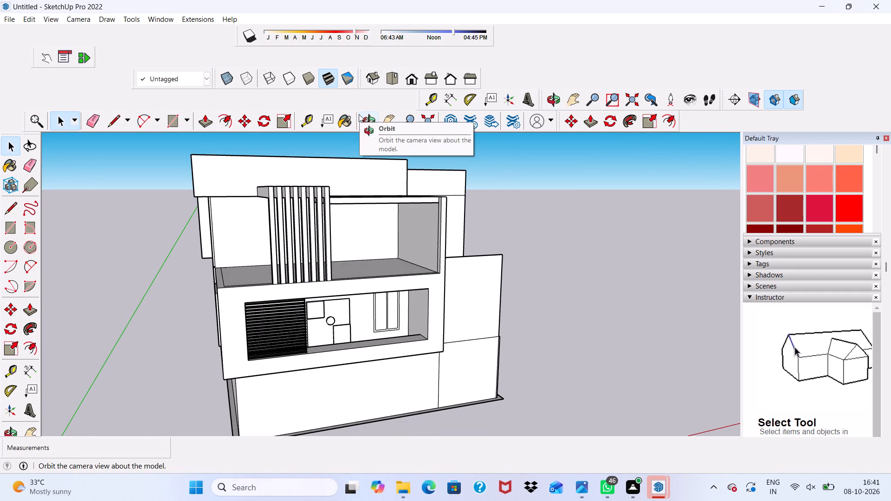
click(508, 183)
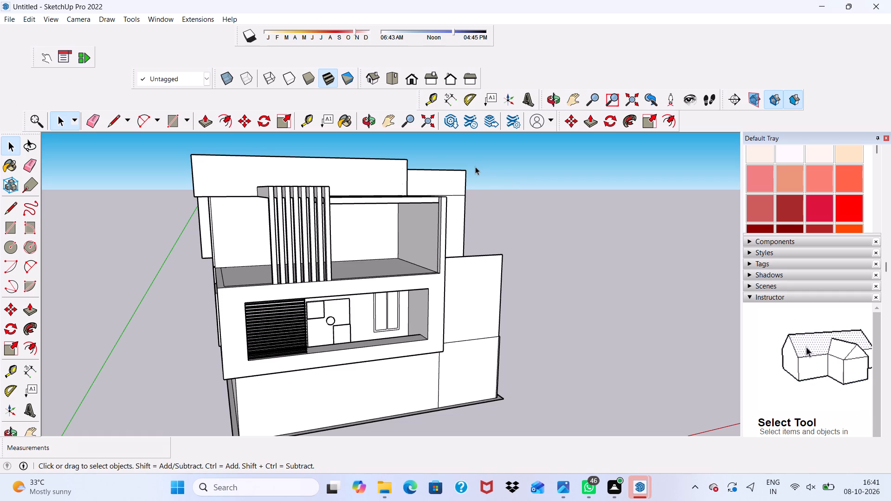
scroll(448, 167, up, 3)
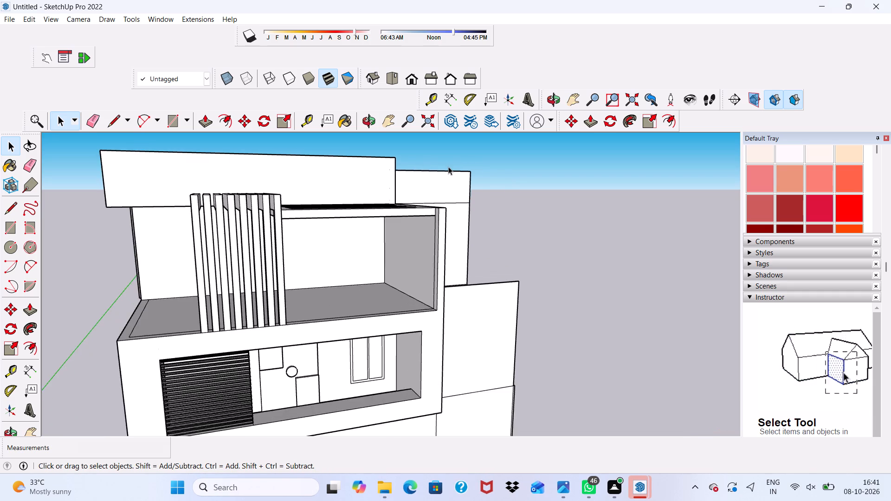
scroll(448, 167, down, 8)
middle_drag(440, 202, 293, 225)
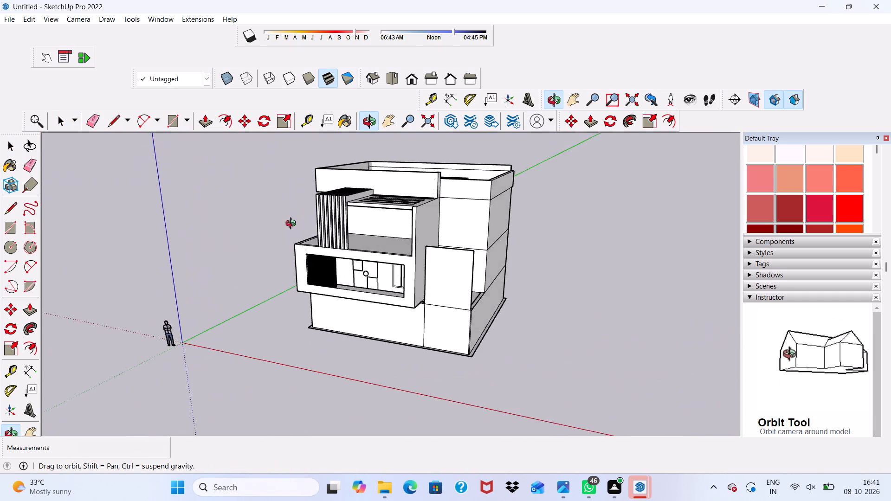
middle_drag(293, 225, 390, 112)
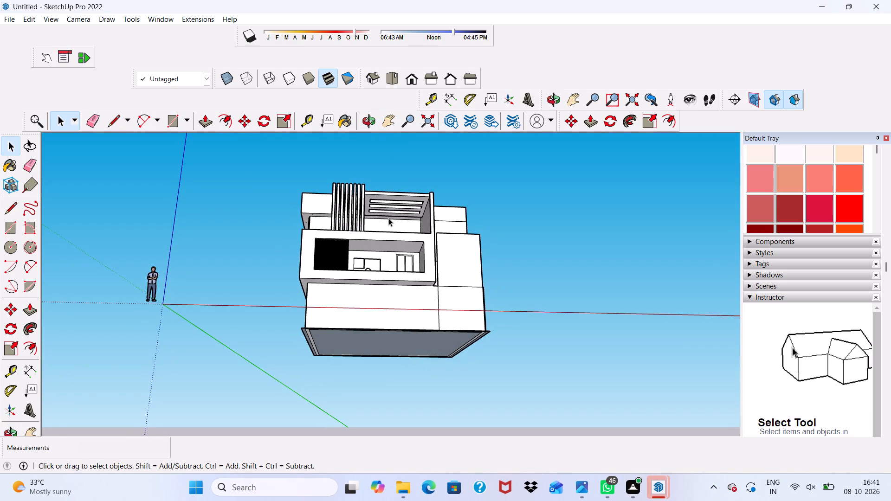
scroll(388, 218, up, 3)
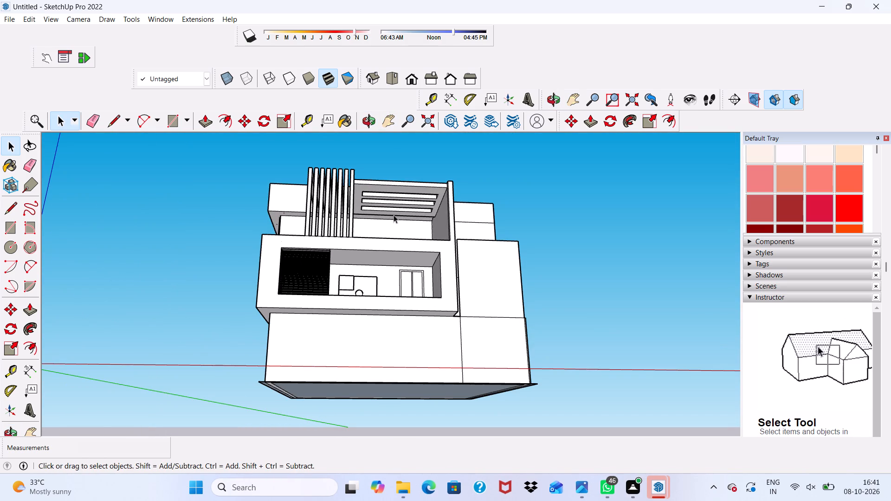
scroll(399, 211, up, 3)
scroll(399, 211, down, 2)
middle_drag(399, 211, 317, 285)
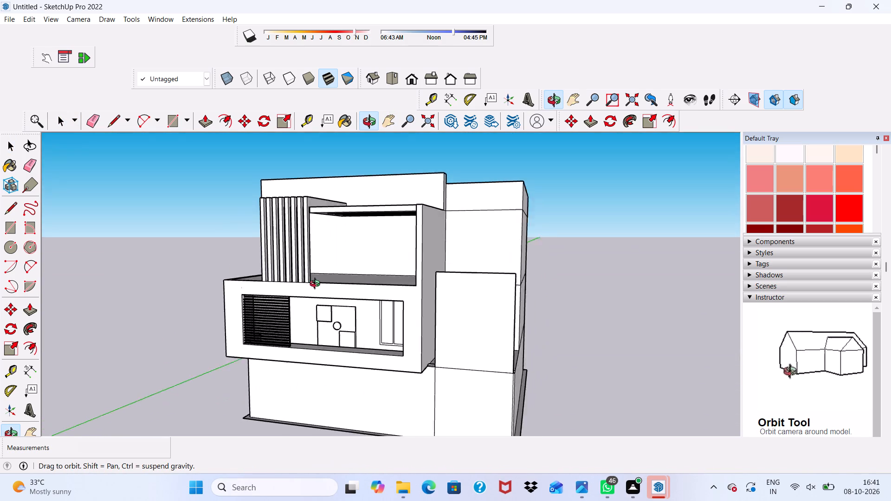
middle_drag(317, 285, 381, 241)
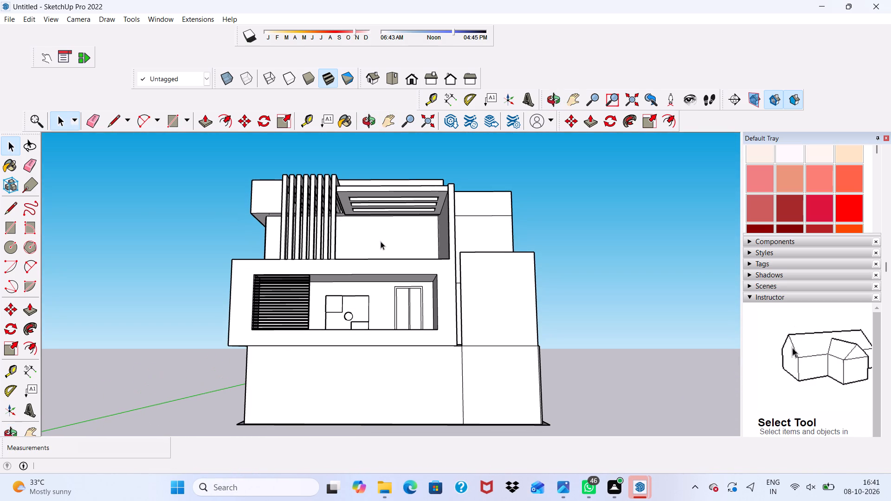
scroll(381, 241, up, 3)
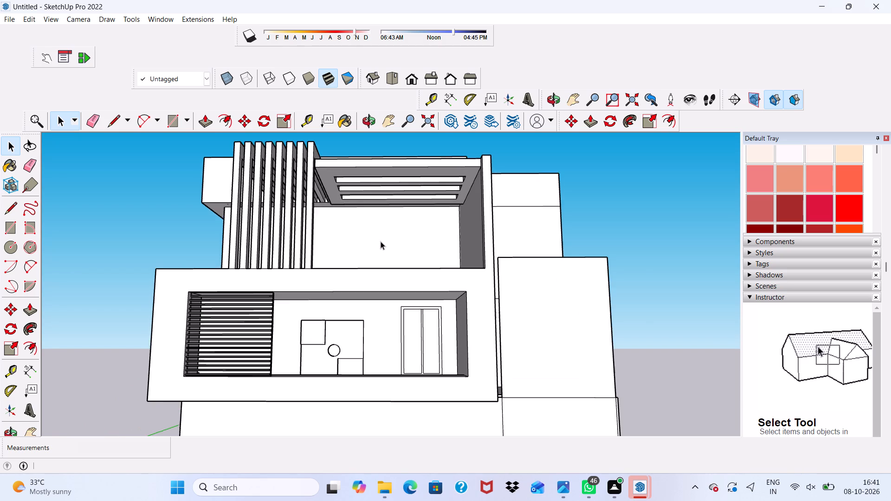
scroll(381, 241, up, 2)
scroll(381, 241, down, 5)
middle_drag(381, 243, 487, 253)
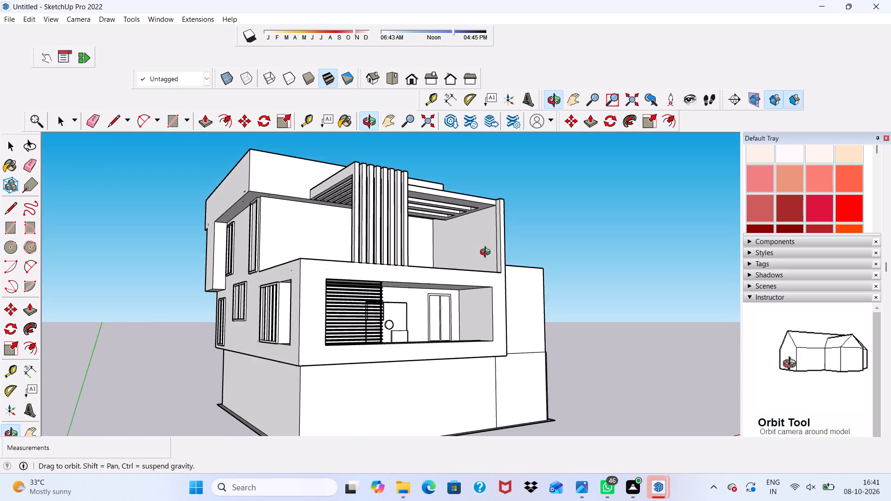
middle_drag(487, 253, 332, 276)
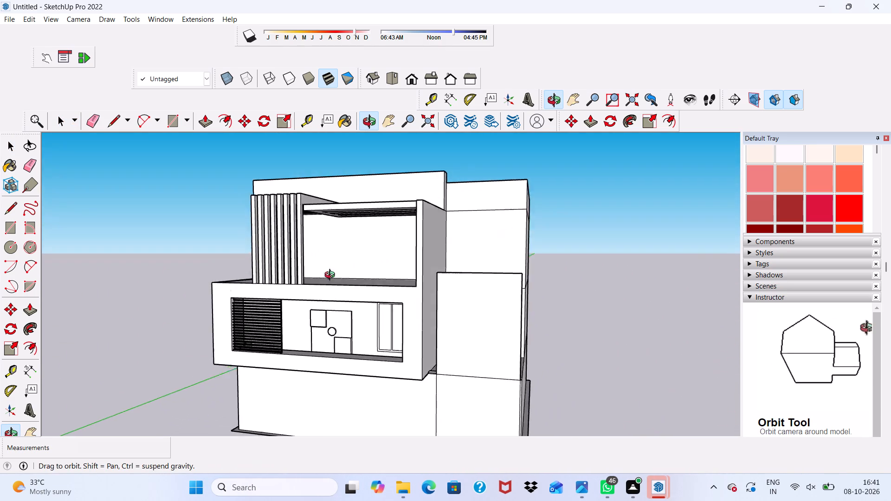
middle_drag(332, 276, 478, 280)
scroll(478, 280, up, 3)
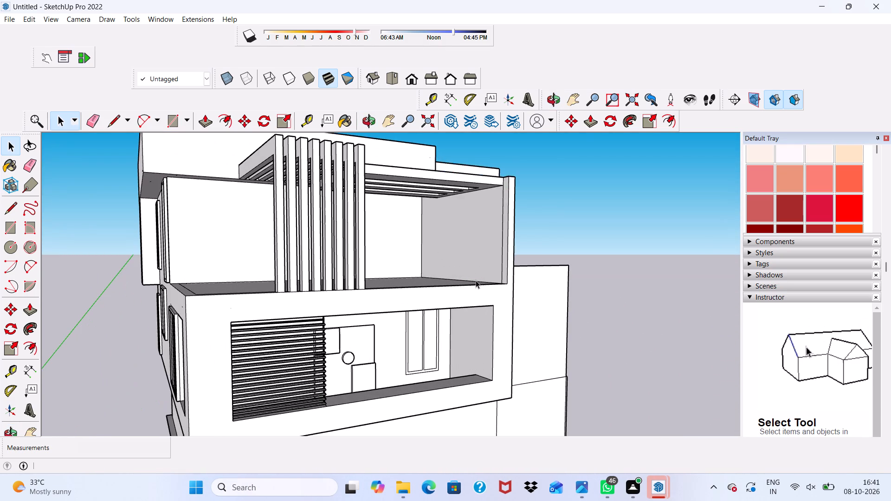
scroll(472, 278, down, 3)
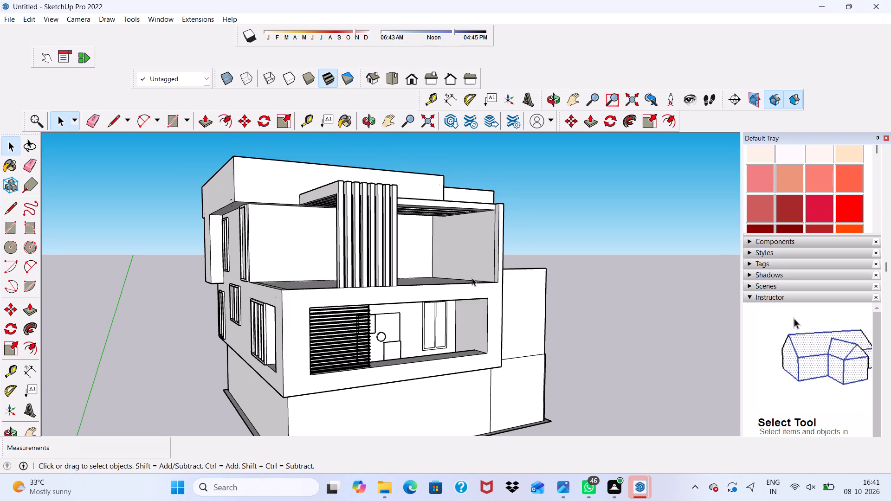
scroll(472, 278, up, 1)
scroll(472, 278, down, 7)
middle_drag(469, 277, 411, 302)
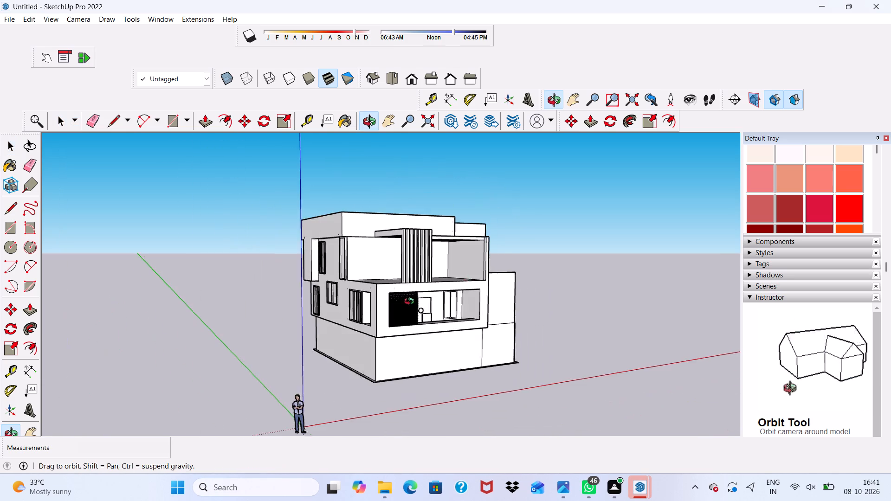
middle_drag(411, 302, 302, 295)
scroll(396, 259, up, 12)
middle_drag(386, 284, 432, 290)
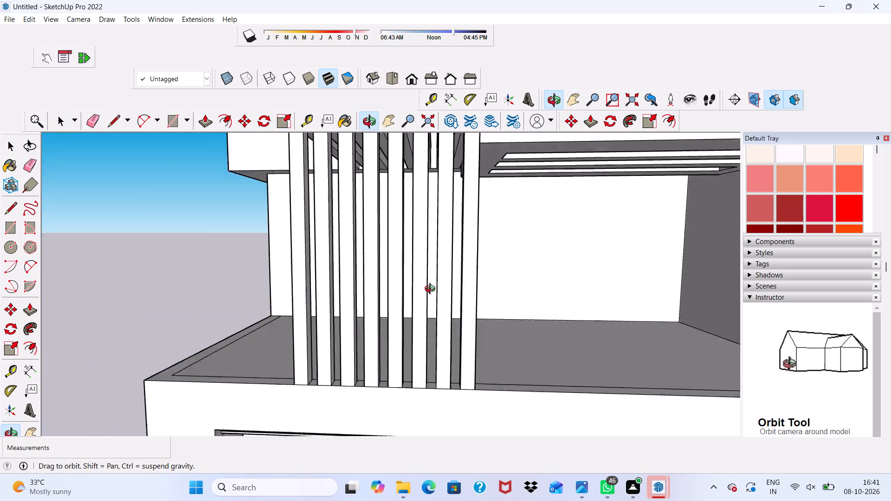
middle_drag(432, 290, 420, 298)
scroll(428, 252, down, 4)
middle_drag(428, 331, 514, 224)
scroll(514, 224, up, 5)
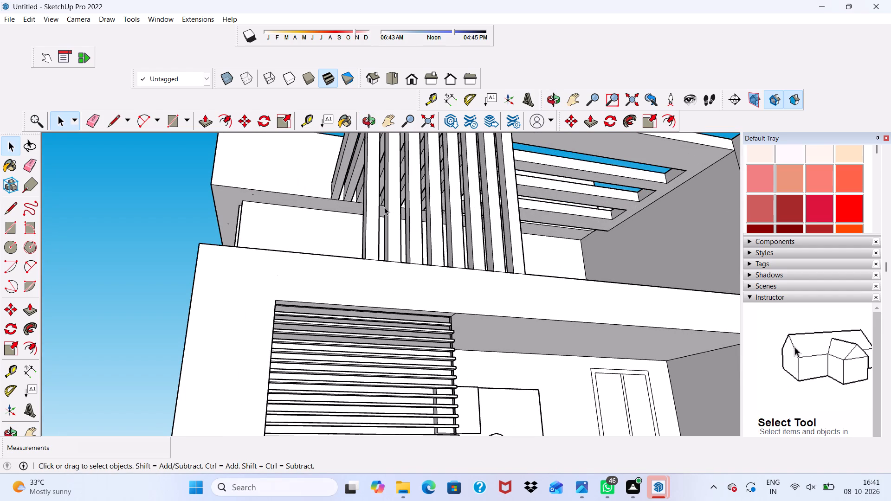
scroll(411, 230, up, 1)
scroll(425, 223, down, 2)
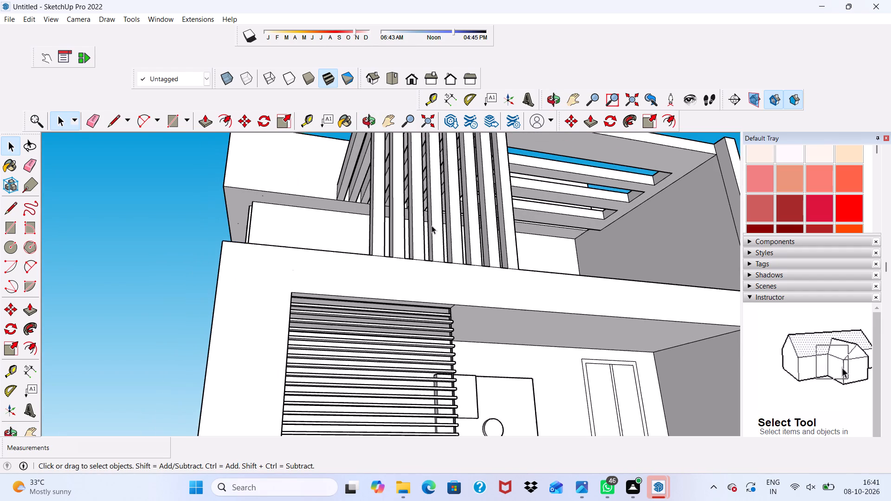
scroll(432, 225, down, 9)
middle_drag(509, 234, 479, 308)
scroll(475, 301, up, 1)
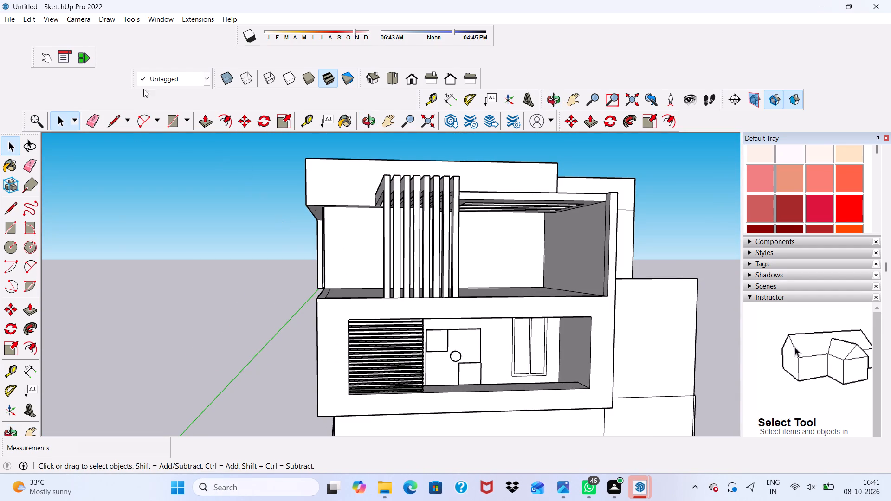
Draw a window rectangle about 4' 8" wide and 6' 1" high on the balcony's back wall, beside the vertical fins.
drag(173, 113, 173, 120)
scroll(513, 246, up, 9)
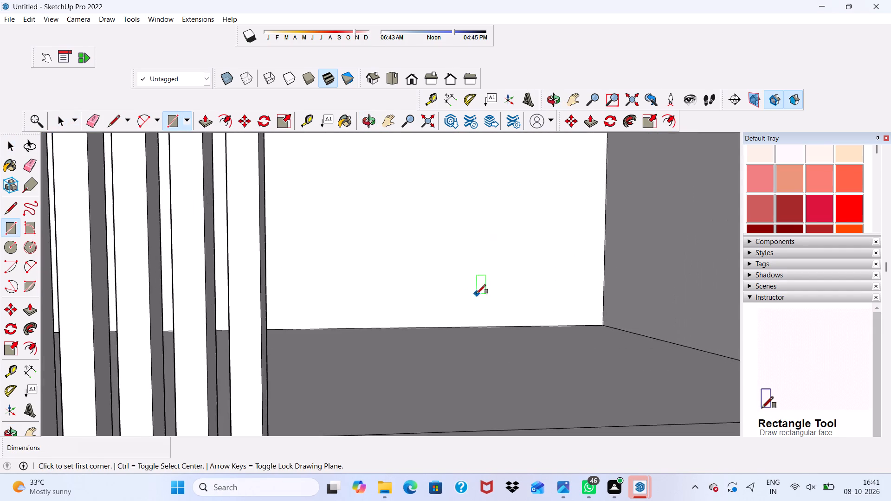
scroll(394, 321, up, 3)
scroll(485, 296, down, 7)
middle_drag(483, 297, 475, 275)
scroll(475, 275, up, 1)
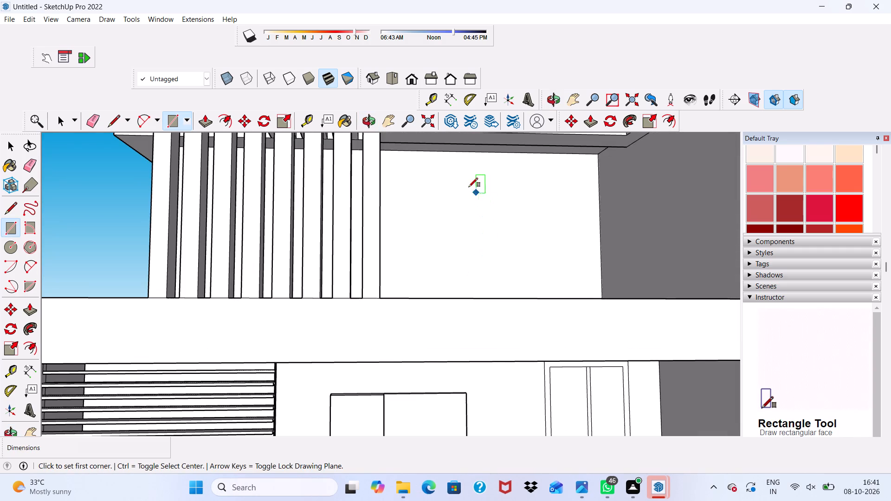
click(455, 176)
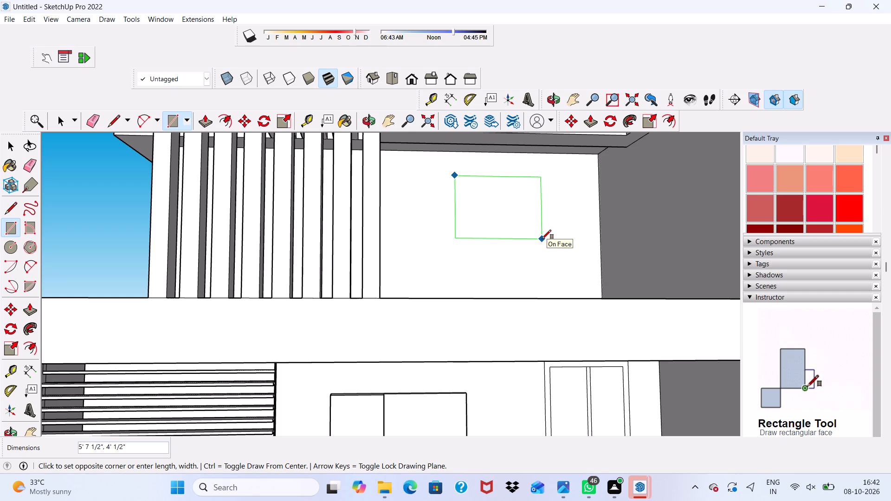
scroll(542, 239, down, 3)
middle_drag(540, 240, 523, 295)
scroll(519, 257, up, 2)
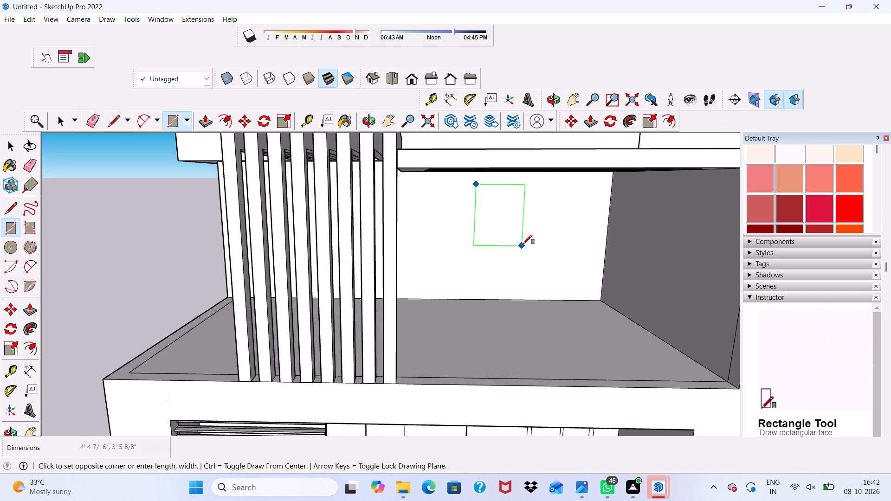
scroll(523, 244, up, 2)
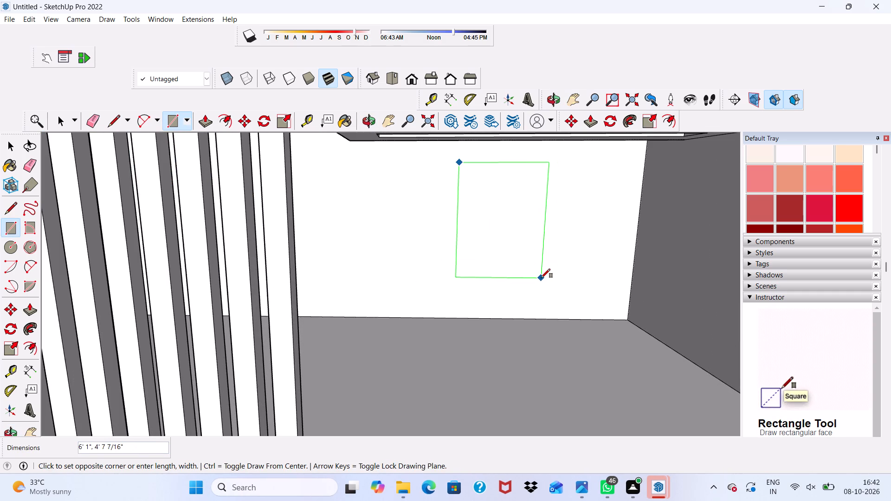
click(542, 277)
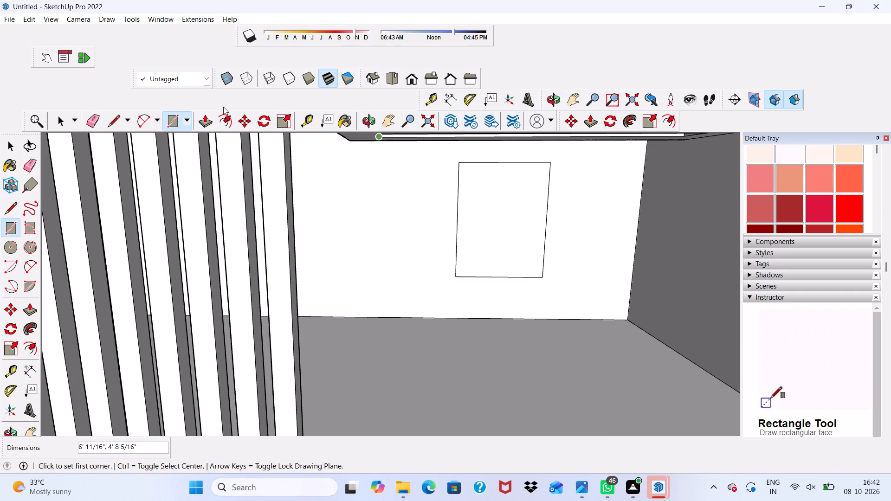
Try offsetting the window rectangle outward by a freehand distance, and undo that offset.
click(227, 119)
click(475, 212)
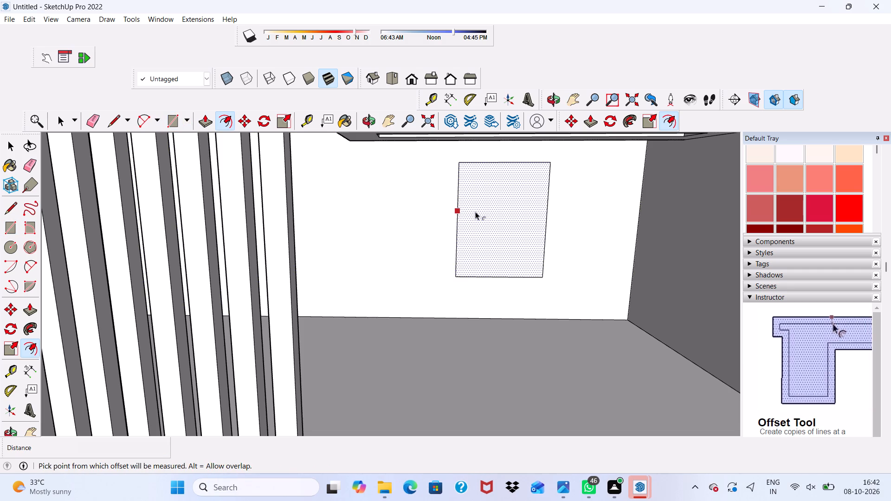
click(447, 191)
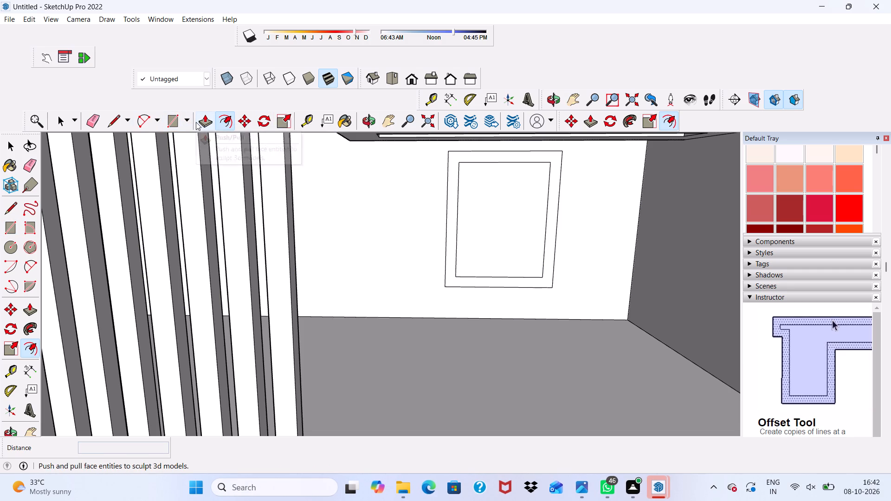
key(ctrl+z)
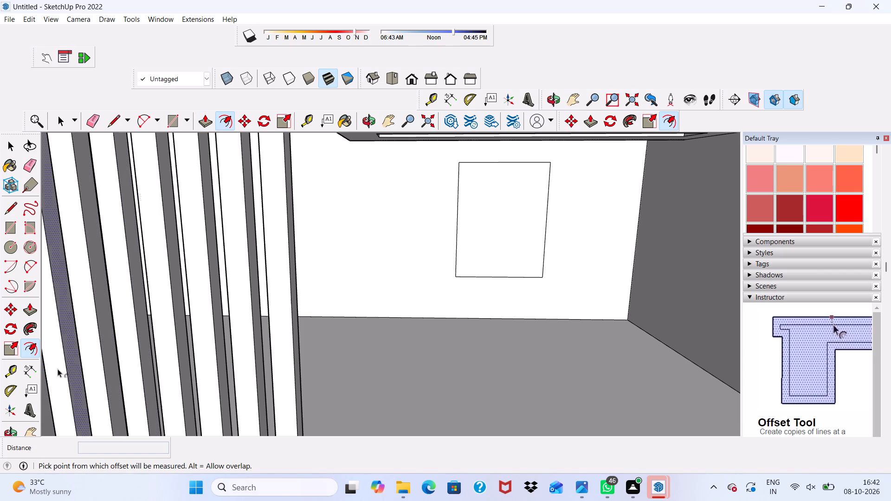
Offset the window rectangle outward by 3" to outline its frame.
click(467, 231)
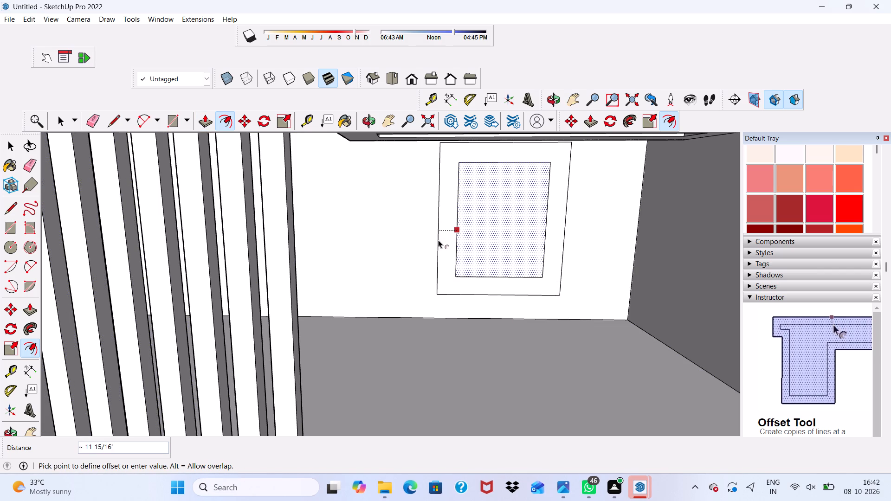
text(3")
key(Return)
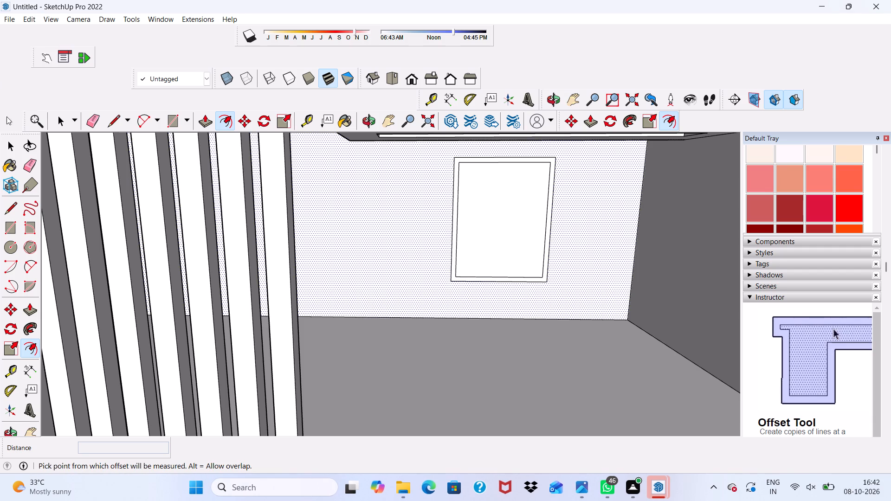
Draw a vertical mullion strip about 1 3/16" wide at the middle of the window, spanning the inner rectangle's full height.
click(167, 125)
scroll(511, 166, up, 2)
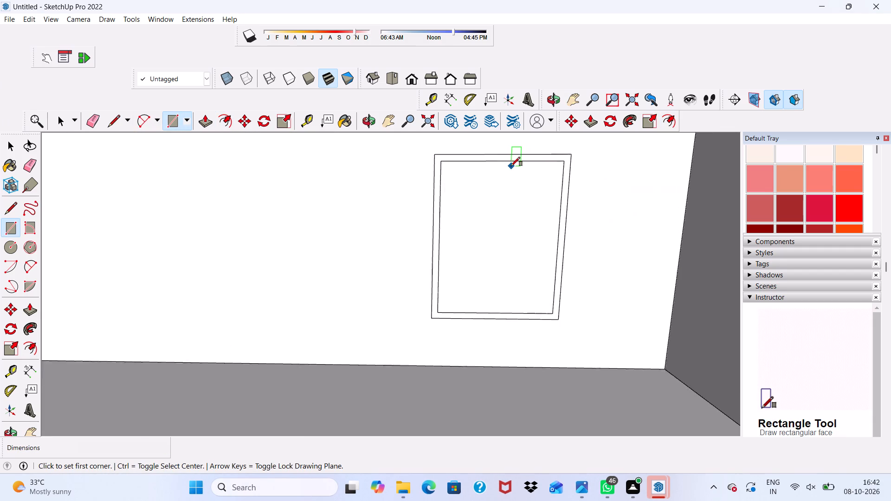
scroll(511, 166, up, 5)
click(502, 159)
scroll(499, 177, down, 8)
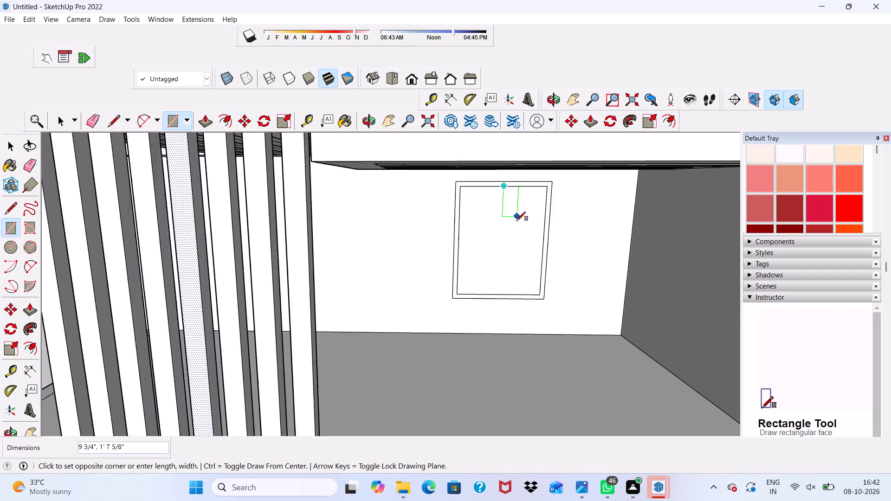
scroll(517, 221, down, 2)
scroll(501, 274, up, 16)
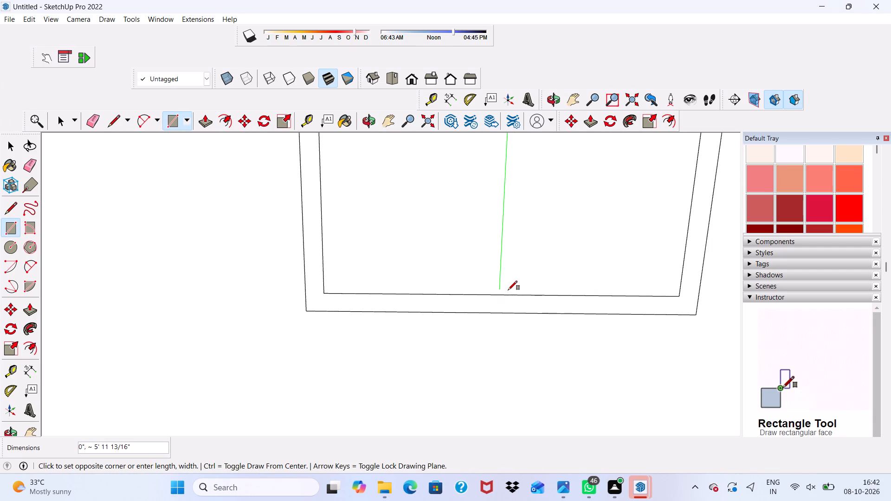
scroll(508, 291, up, 2)
click(506, 293)
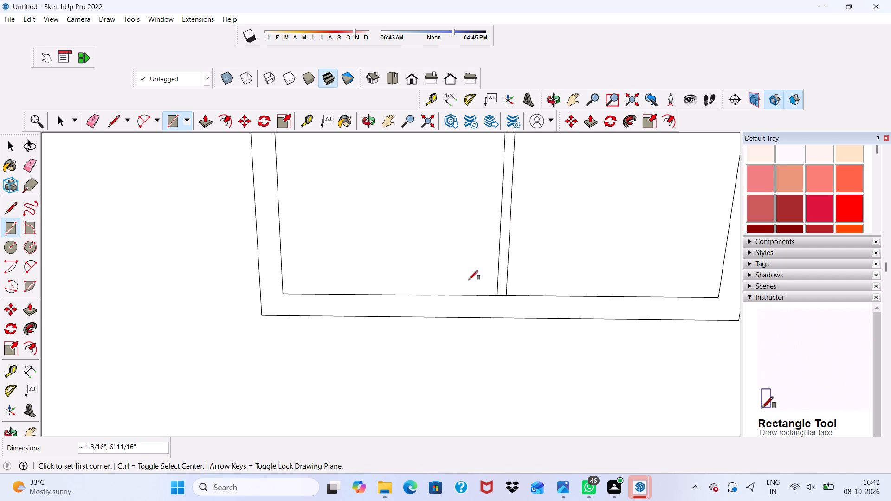
Erase the short edges at the mullion's bottom and top ends so the mullion merges with the window frame.
click(90, 113)
scroll(498, 312, up, 2)
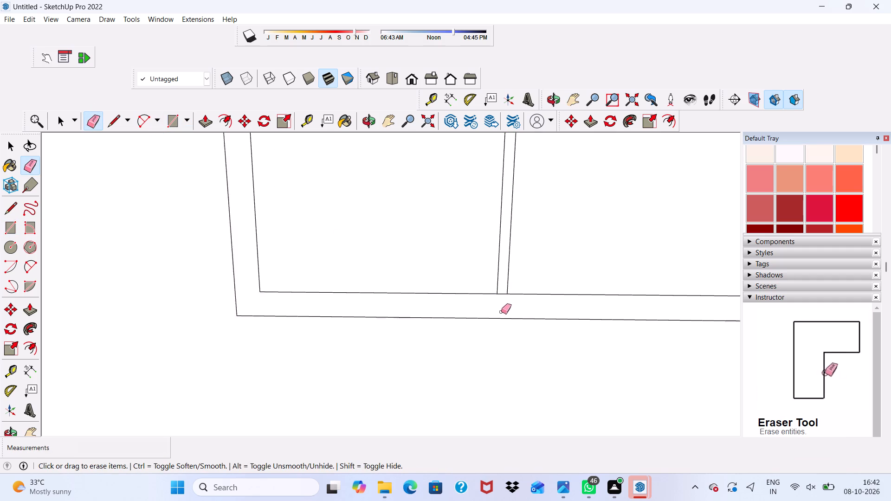
scroll(501, 312, up, 6)
drag(502, 282, 498, 290)
scroll(498, 290, down, 2)
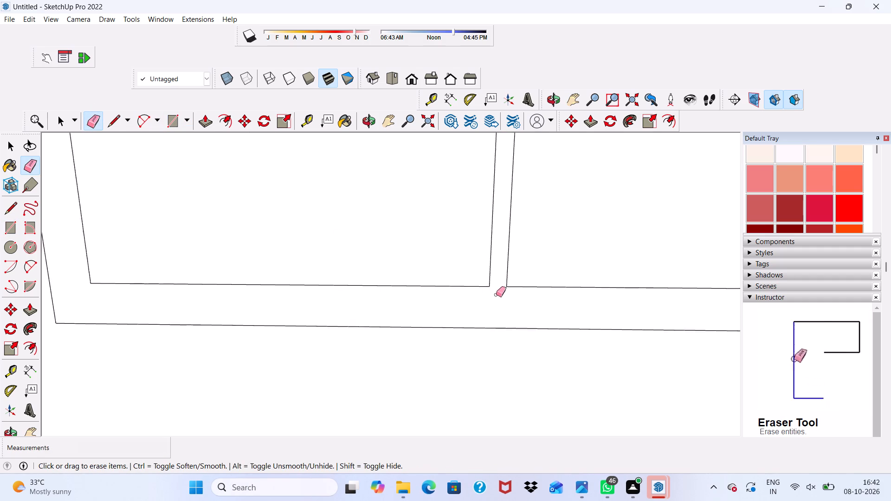
scroll(496, 295, down, 18)
scroll(538, 257, up, 4)
scroll(533, 244, down, 10)
scroll(478, 254, up, 2)
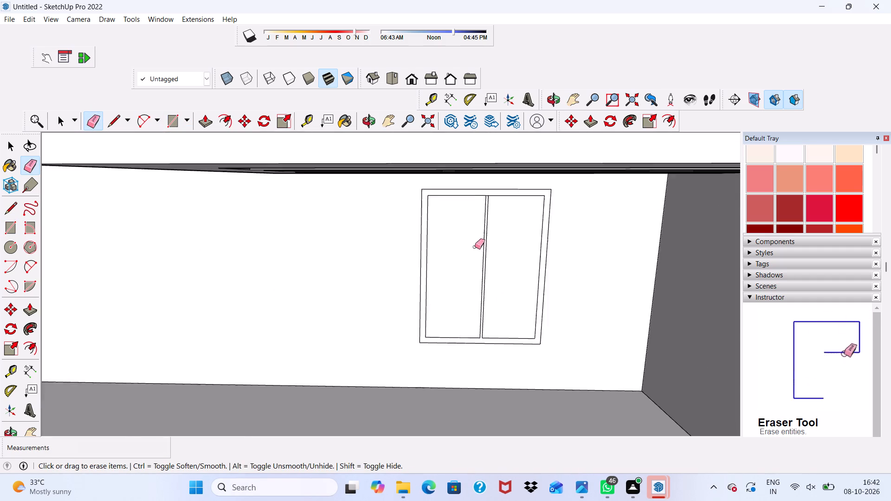
scroll(475, 247, up, 3)
scroll(488, 197, up, 14)
drag(492, 165, 492, 170)
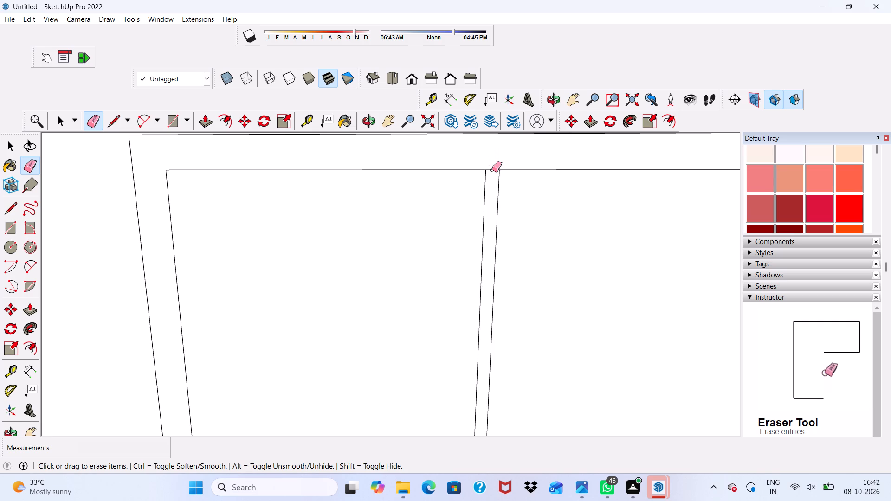
drag(492, 170, 492, 175)
key(space)
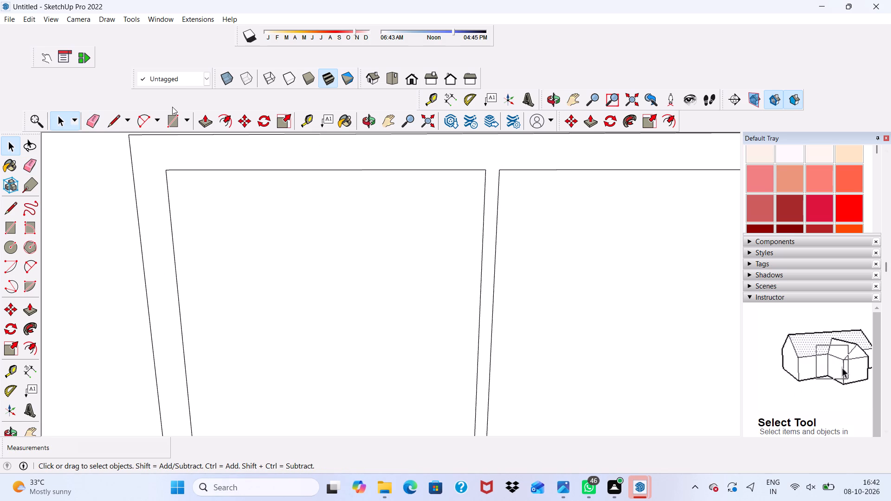
Push/Pull the merged window frame and mullion face outward from the wall by 3".
click(205, 113)
click(165, 154)
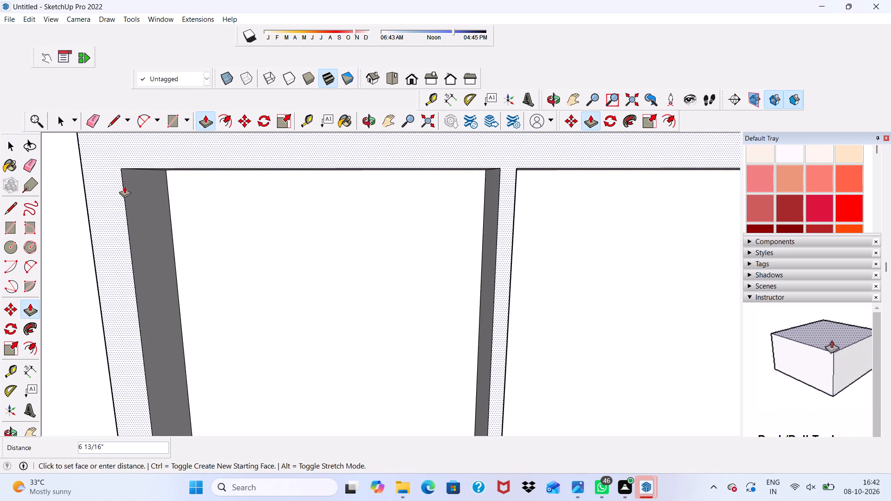
text(3")
key(Return)
Examine the balcony window, vertical fins and slotted roof slab from the front, from below and from above.
scroll(108, 185, down, 10)
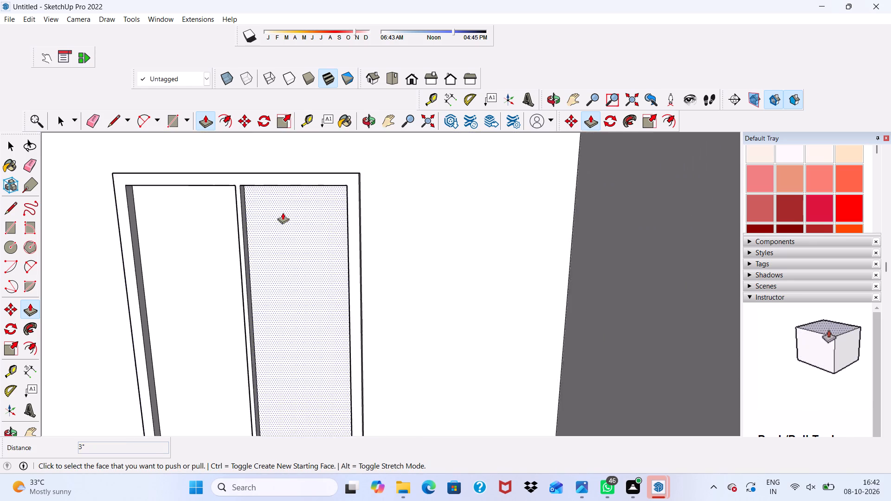
scroll(283, 212, down, 7)
middle_drag(283, 218, 193, 154)
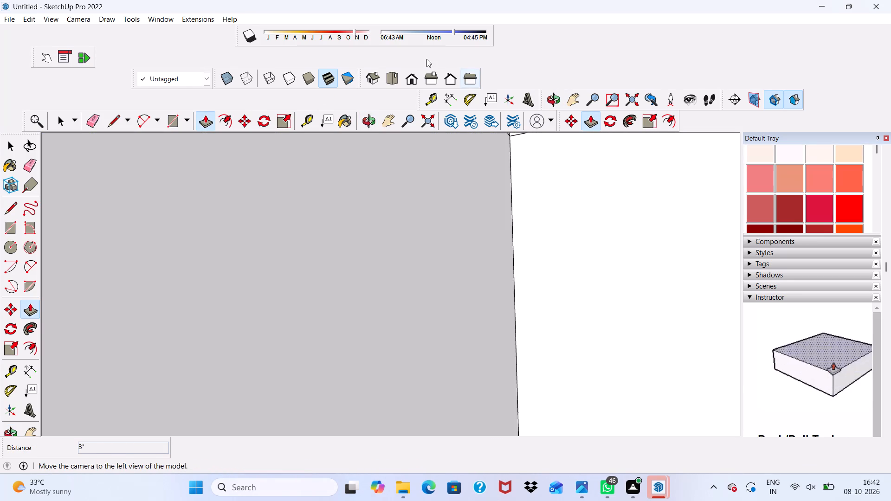
click(412, 79)
scroll(380, 211, down, 12)
middle_drag(377, 223, 435, 180)
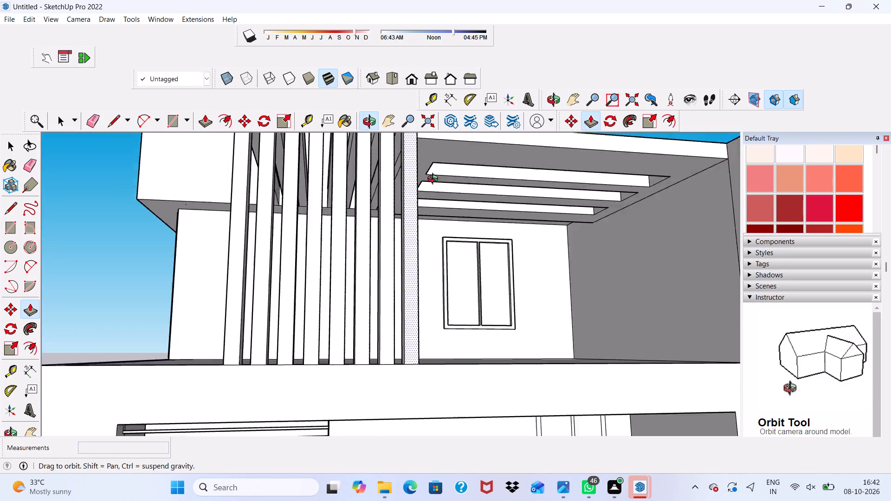
middle_drag(435, 180, 391, 223)
scroll(391, 197, up, 4)
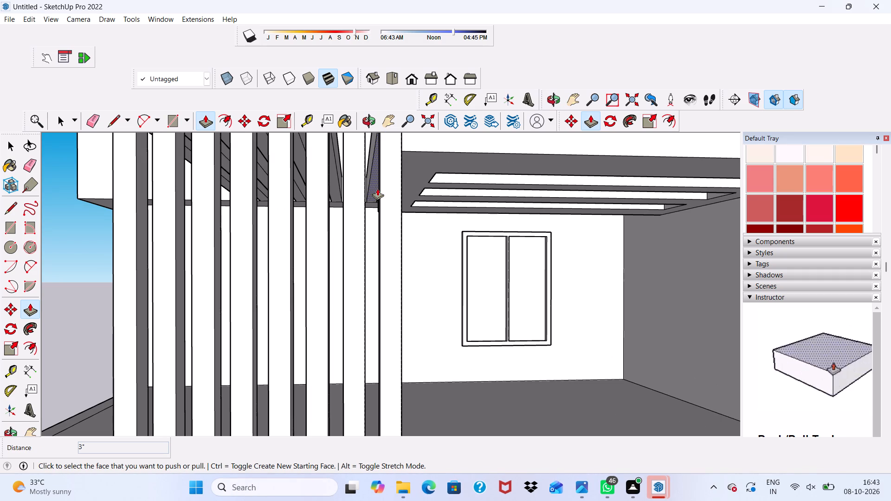
scroll(542, 282, down, 5)
middle_drag(540, 265, 453, 231)
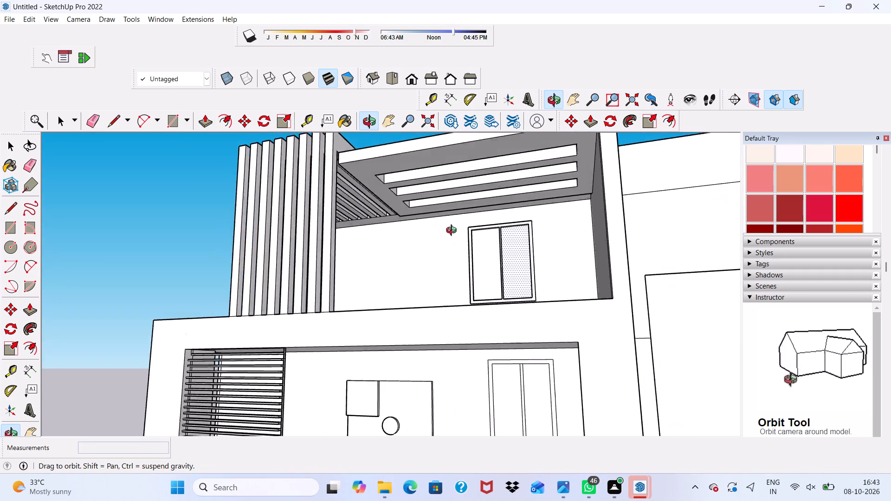
middle_drag(453, 231, 529, 287)
key(space)
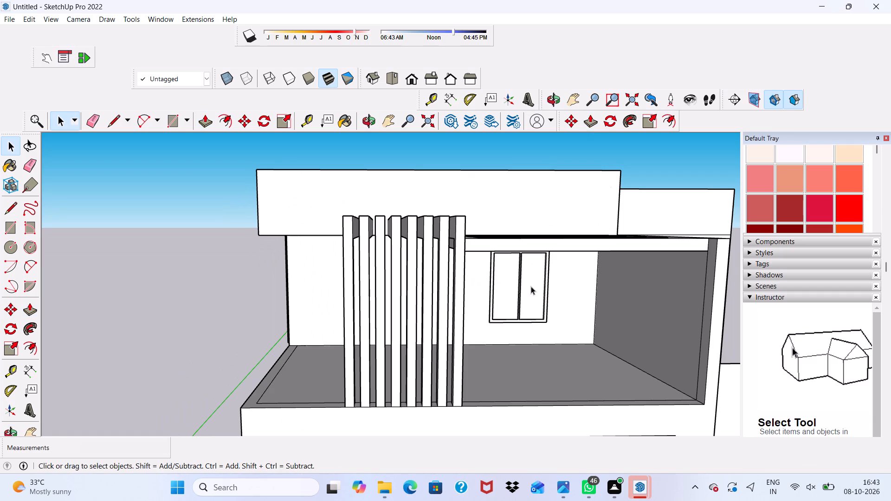
scroll(426, 319, down, 3)
scroll(442, 313, up, 2)
scroll(442, 313, down, 2)
middle_drag(442, 313, 402, 251)
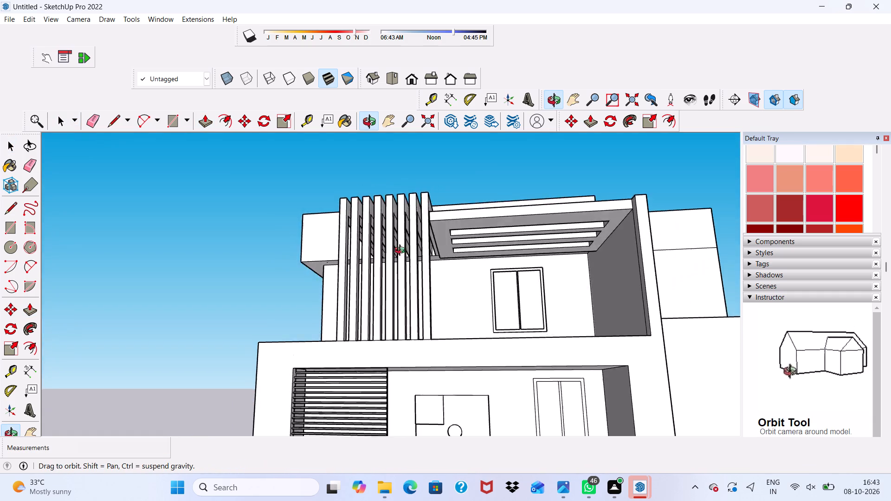
middle_drag(402, 251, 392, 278)
scroll(400, 265, up, 4)
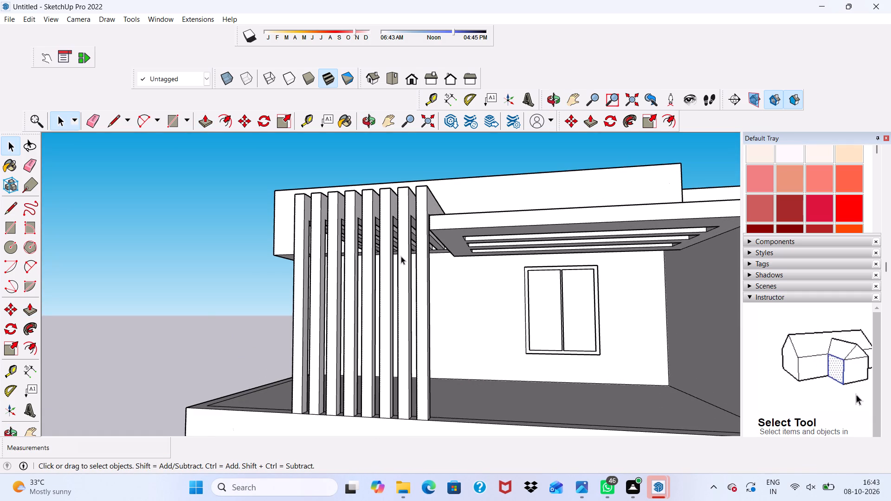
scroll(401, 256, down, 4)
scroll(432, 292, up, 2)
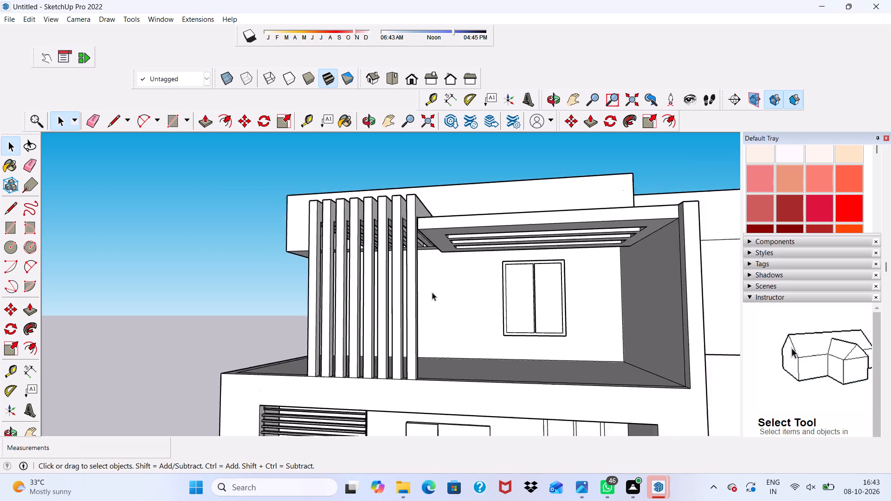
scroll(432, 292, up, 1)
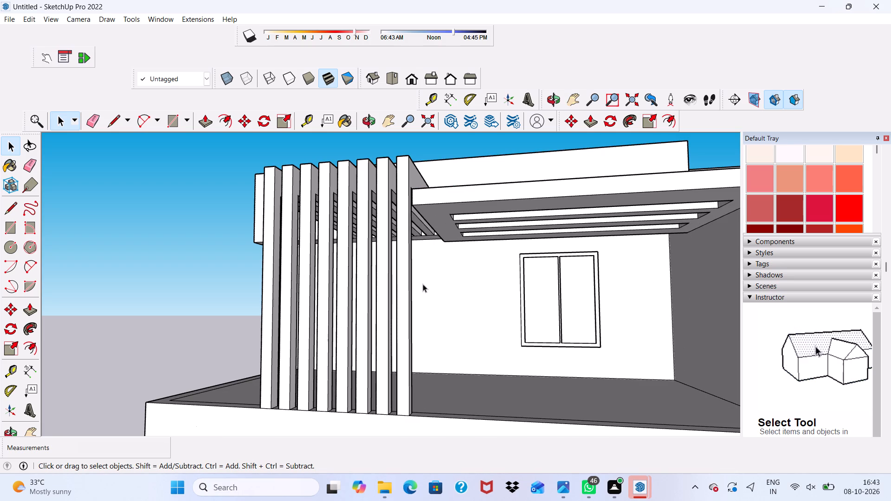
scroll(423, 284, down, 4)
middle_drag(426, 286, 461, 343)
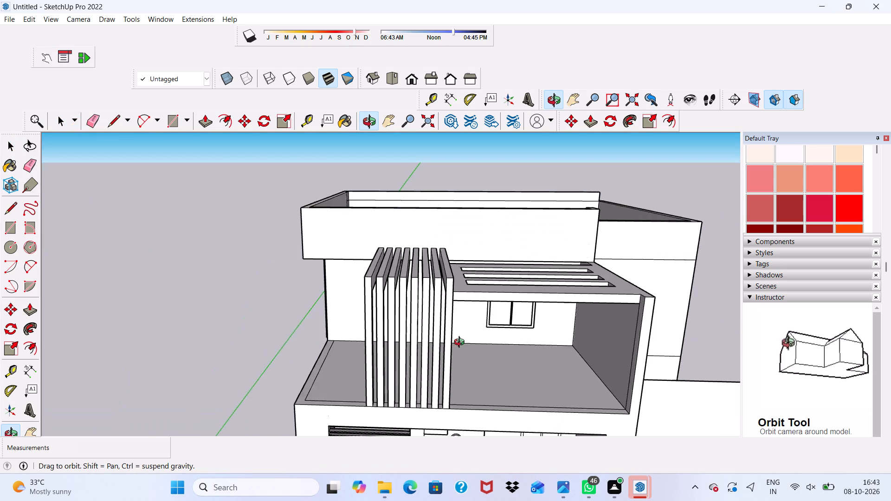
middle_drag(461, 343, 469, 301)
scroll(389, 267, up, 2)
scroll(536, 250, down, 4)
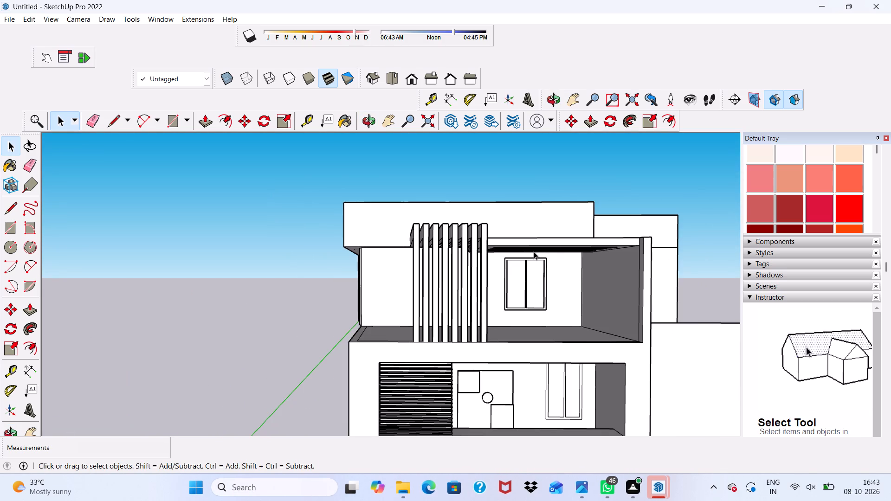
scroll(534, 251, up, 3)
scroll(523, 251, down, 8)
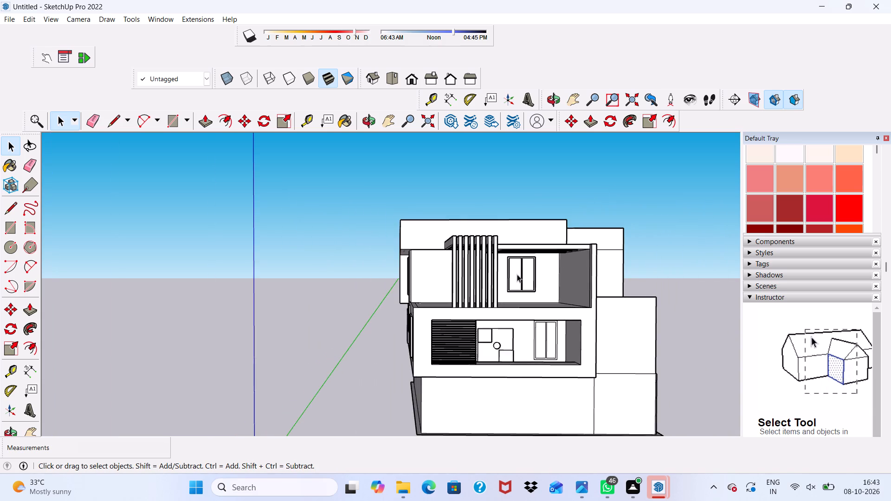
Inspect the open recess on the house's side behind the tall thin panel, including its floor and the wall below.
middle_drag(517, 274, 375, 274)
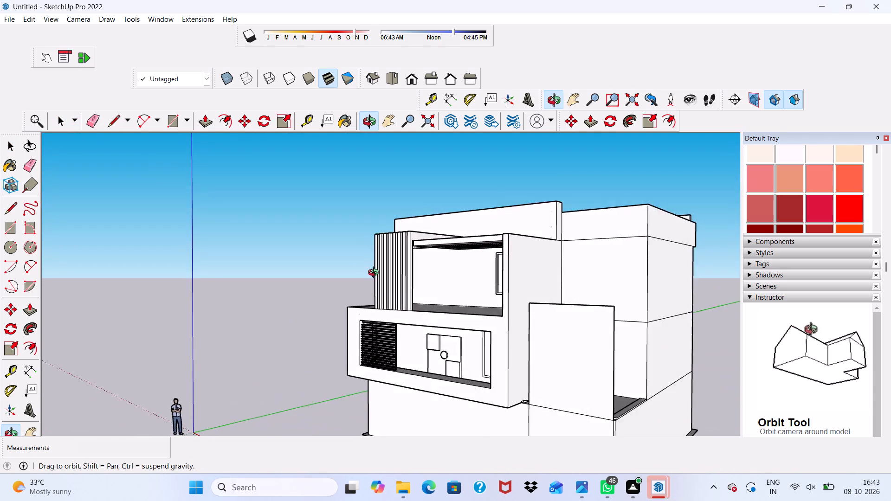
middle_drag(375, 274, 381, 254)
scroll(691, 437, up, 4)
scroll(548, 331, up, 3)
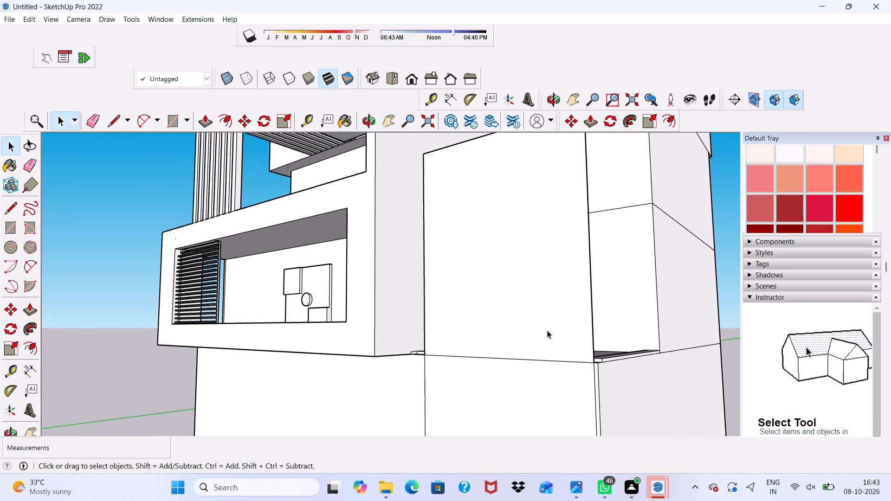
middle_drag(547, 330, 448, 334)
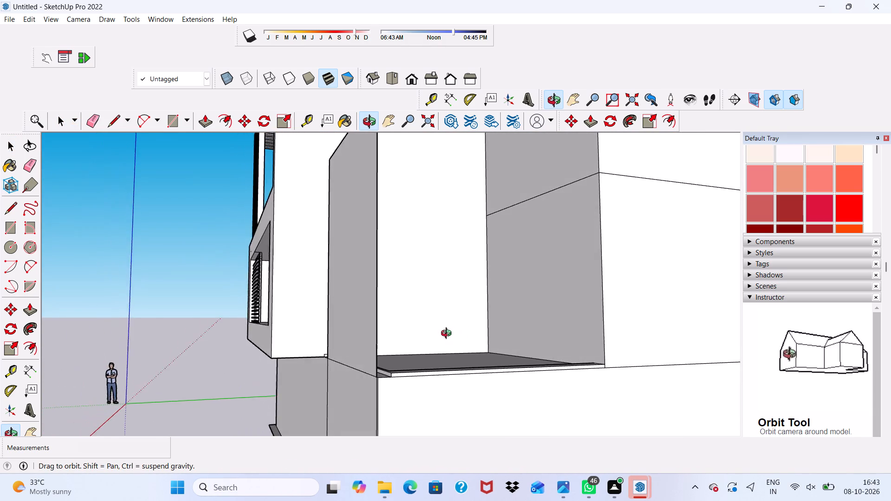
middle_drag(448, 334, 405, 388)
scroll(405, 388, up, 1)
click(362, 404)
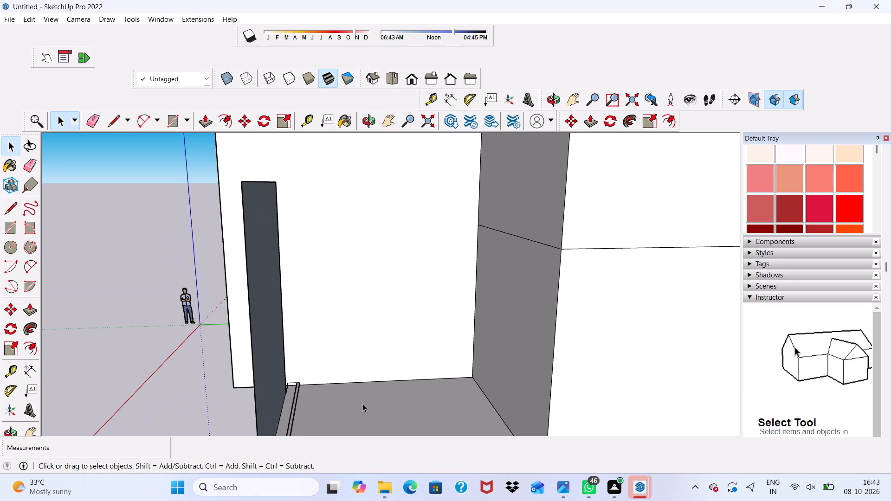
scroll(356, 391, down, 4)
middle_drag(356, 391, 427, 345)
scroll(432, 344, up, 3)
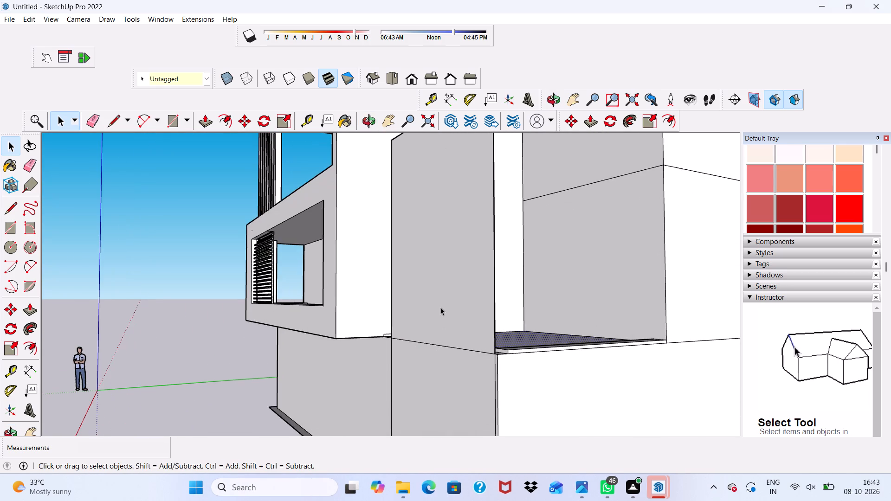
scroll(440, 307, down, 1)
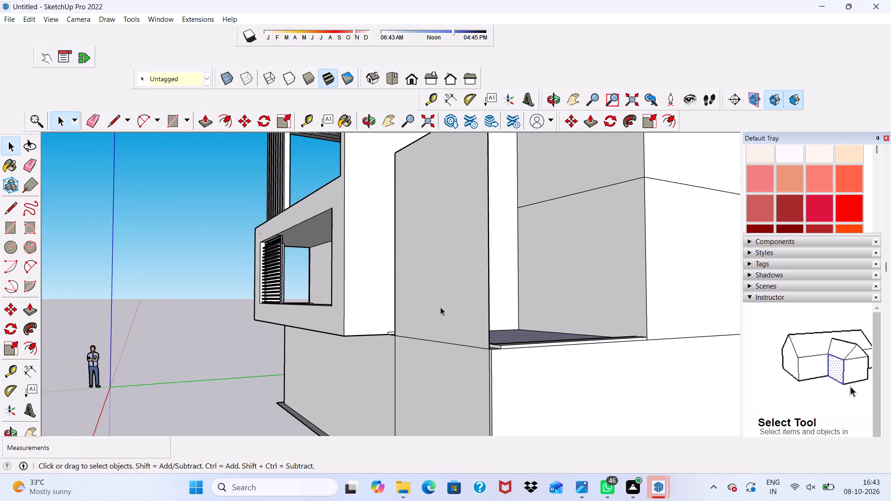
scroll(440, 307, down, 2)
middle_drag(440, 307, 522, 285)
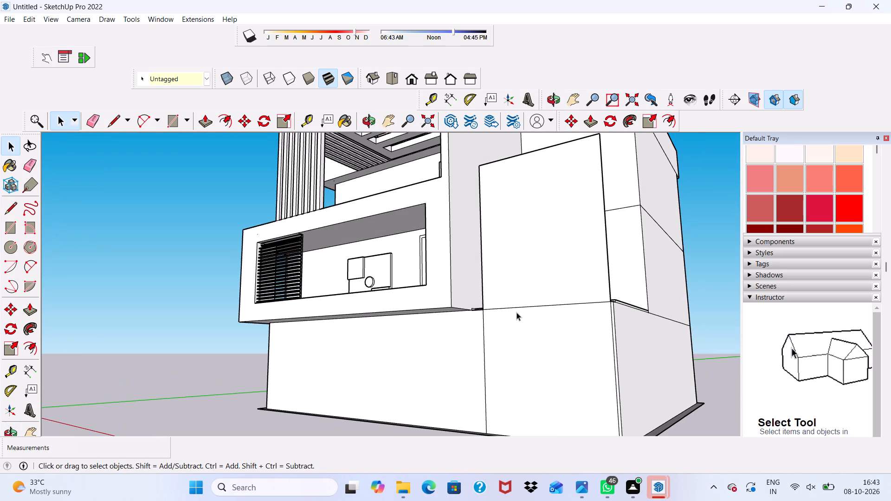
click(514, 342)
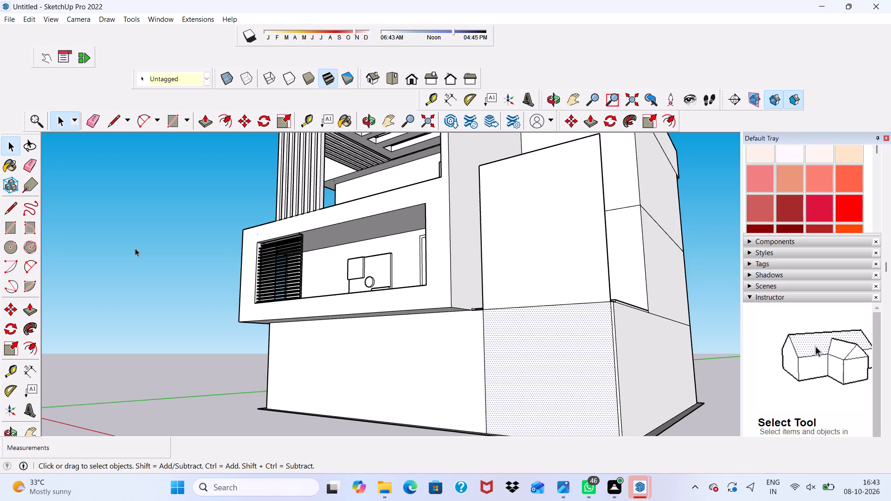
scroll(466, 254, down, 1)
middle_drag(467, 256, 221, 370)
scroll(221, 370, up, 2)
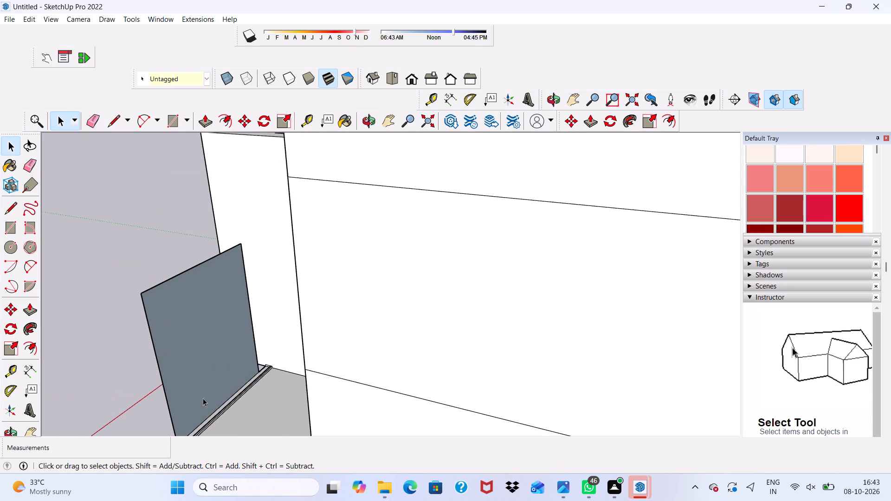
Push/Pull the side recess's floor face up 21', level with the top of the balcony's slotted roof slab.
click(259, 394)
scroll(258, 388, down, 4)
middle_drag(258, 387, 418, 331)
click(207, 121)
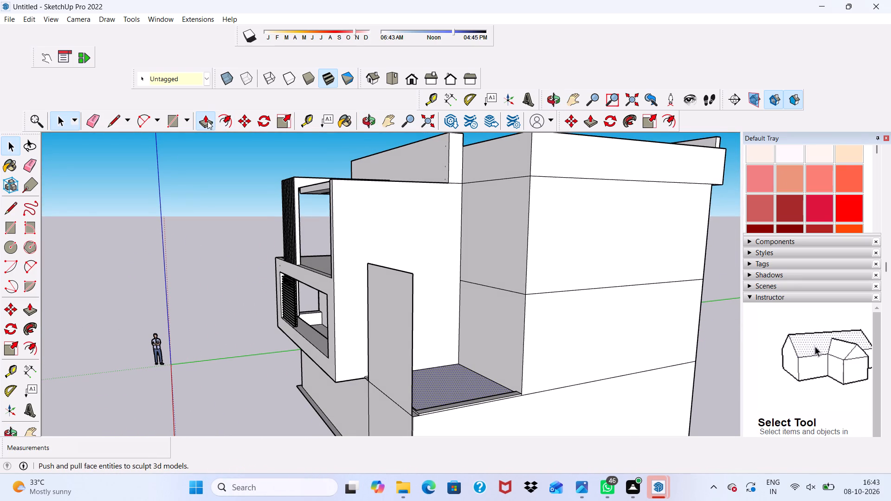
scroll(490, 389, up, 7)
click(467, 375)
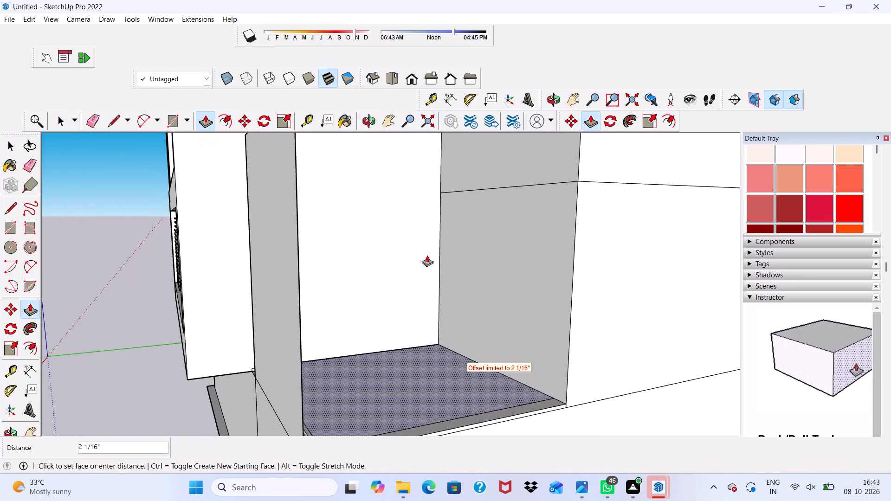
scroll(454, 304, down, 4)
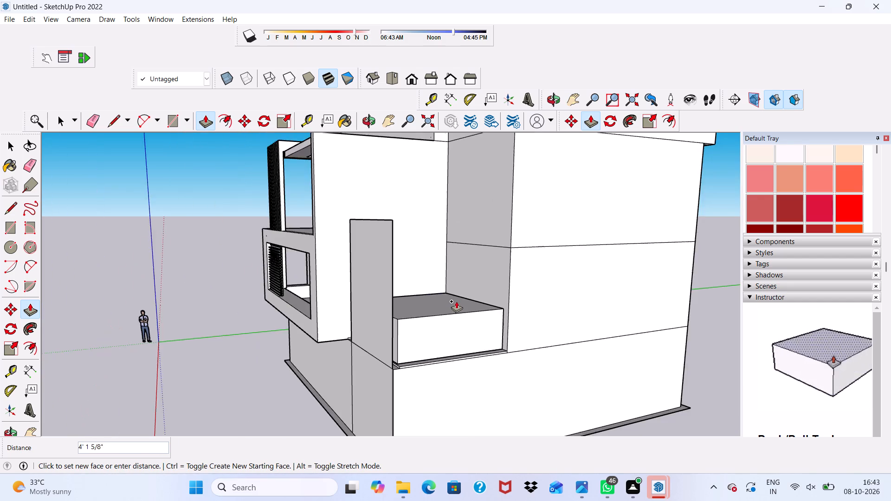
scroll(456, 301, down, 8)
scroll(468, 168, up, 1)
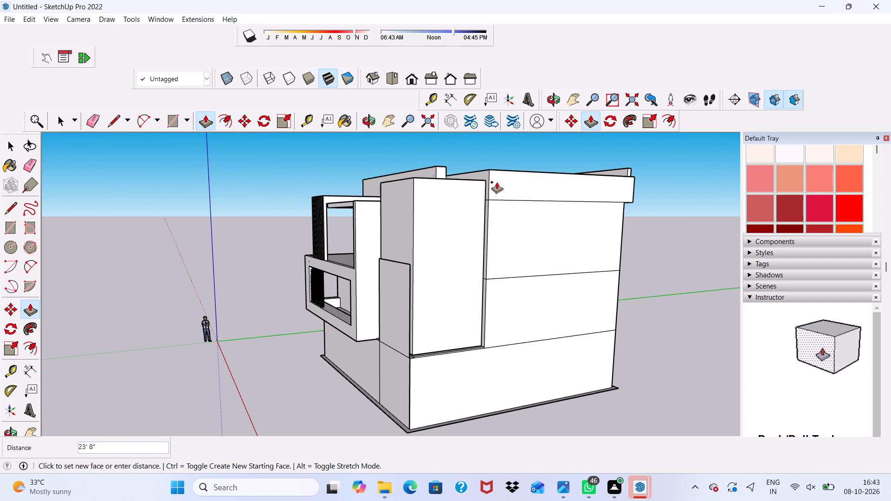
scroll(471, 219, up, 8)
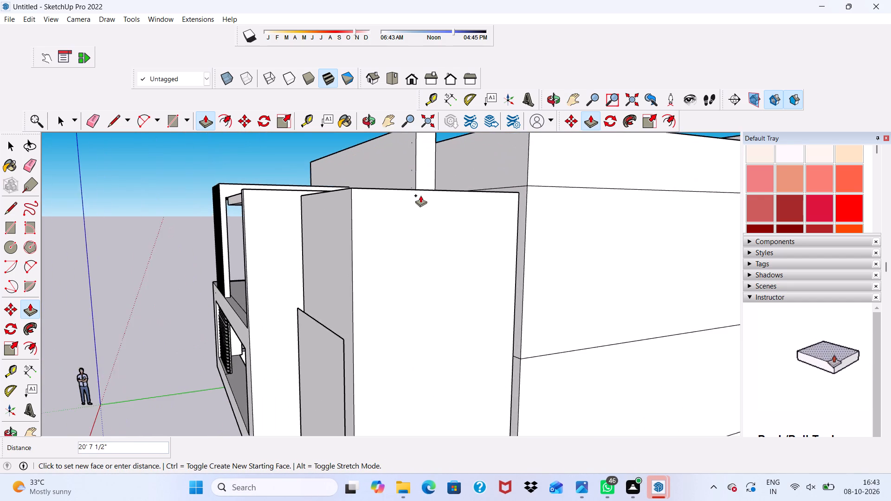
scroll(420, 195, down, 1)
middle_drag(420, 195, 572, 303)
scroll(440, 264, up, 2)
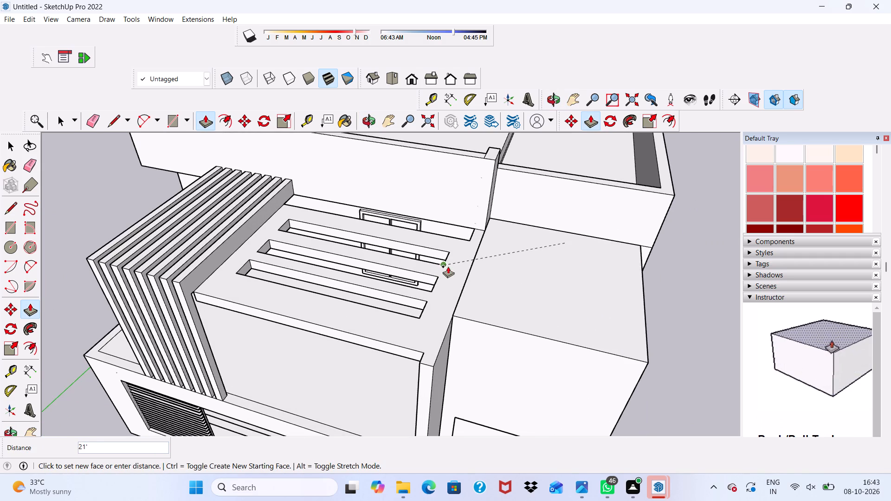
click(449, 266)
middle_drag(526, 350, 488, 218)
scroll(488, 218, up, 2)
scroll(479, 278, down, 2)
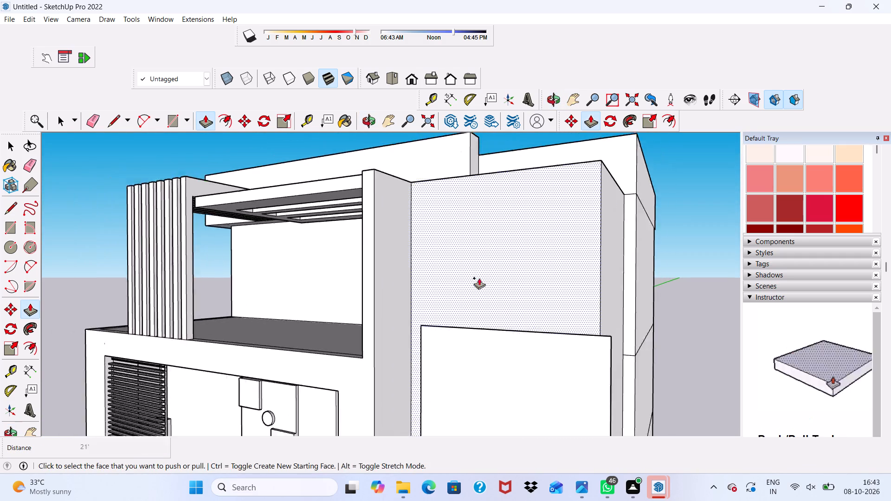
Examine the filled side recess, the balcony front and the tall panel below the recess from the front and the side.
scroll(479, 278, down, 2)
middle_drag(479, 278, 465, 263)
scroll(465, 263, up, 1)
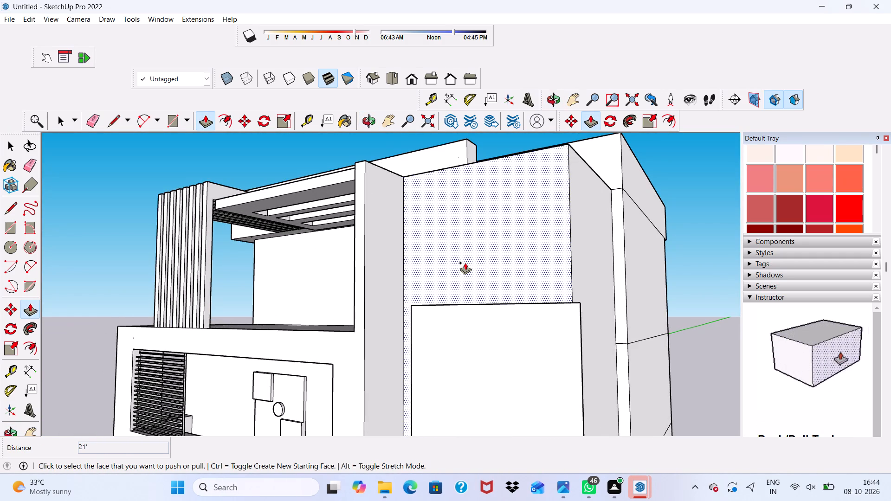
scroll(465, 263, down, 4)
scroll(496, 311, down, 3)
middle_drag(497, 311, 600, 337)
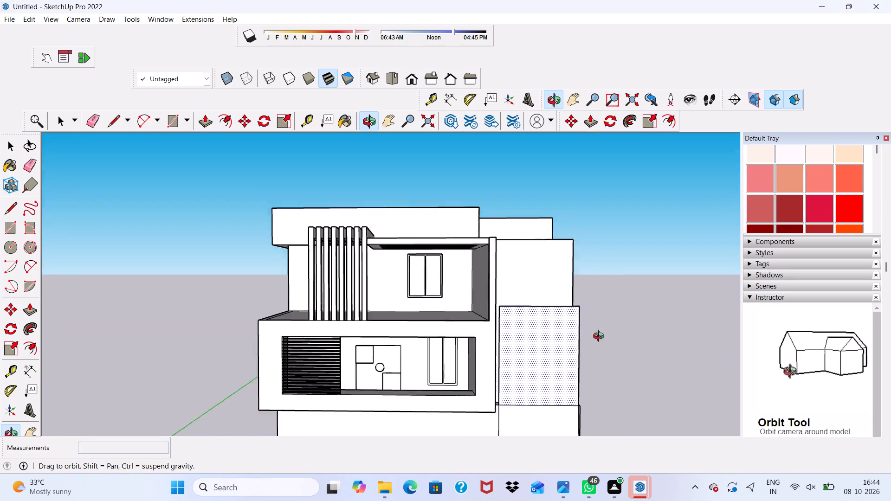
middle_drag(600, 337, 540, 334)
scroll(540, 334, up, 1)
scroll(540, 324, down, 5)
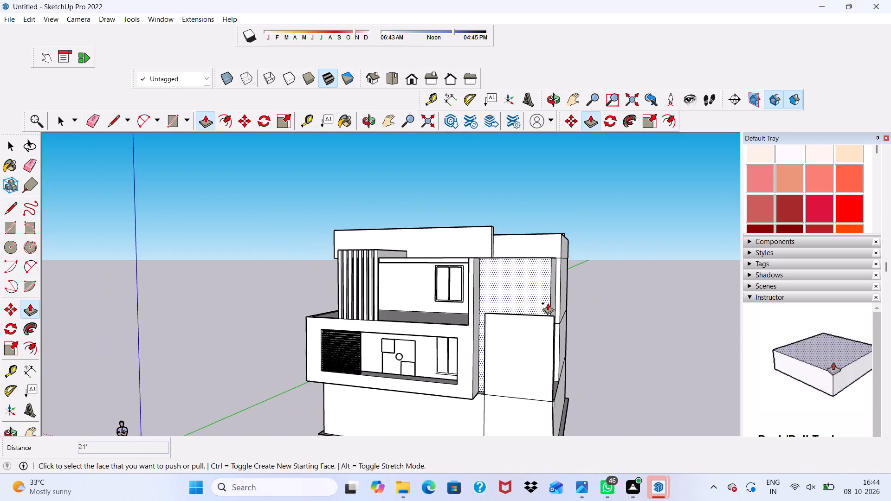
middle_drag(548, 303, 577, 267)
scroll(577, 267, up, 4)
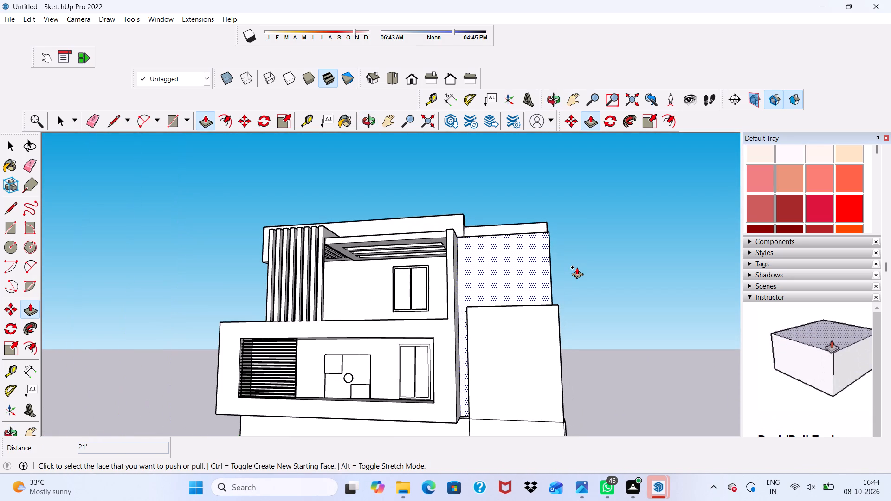
scroll(531, 328, down, 1)
scroll(485, 353, up, 2)
middle_click(498, 346)
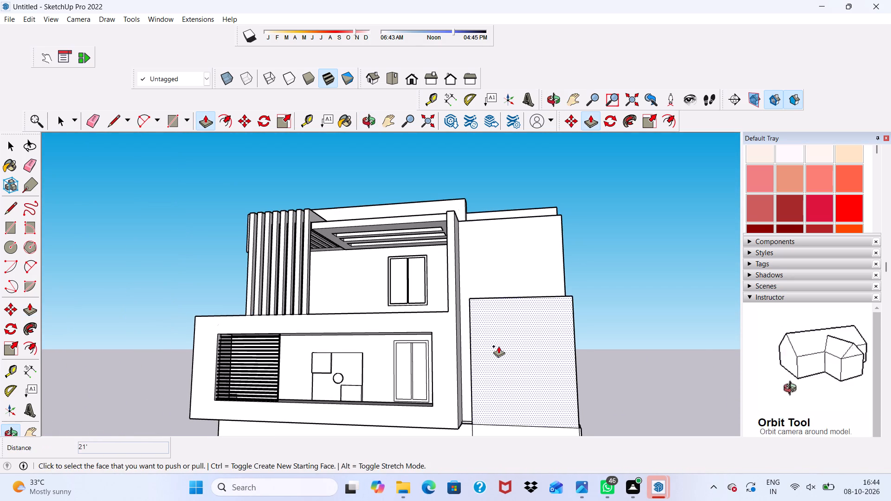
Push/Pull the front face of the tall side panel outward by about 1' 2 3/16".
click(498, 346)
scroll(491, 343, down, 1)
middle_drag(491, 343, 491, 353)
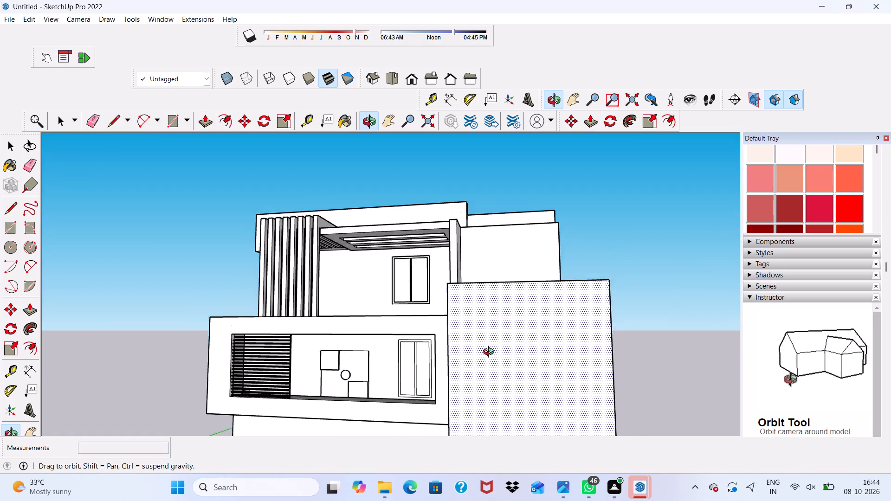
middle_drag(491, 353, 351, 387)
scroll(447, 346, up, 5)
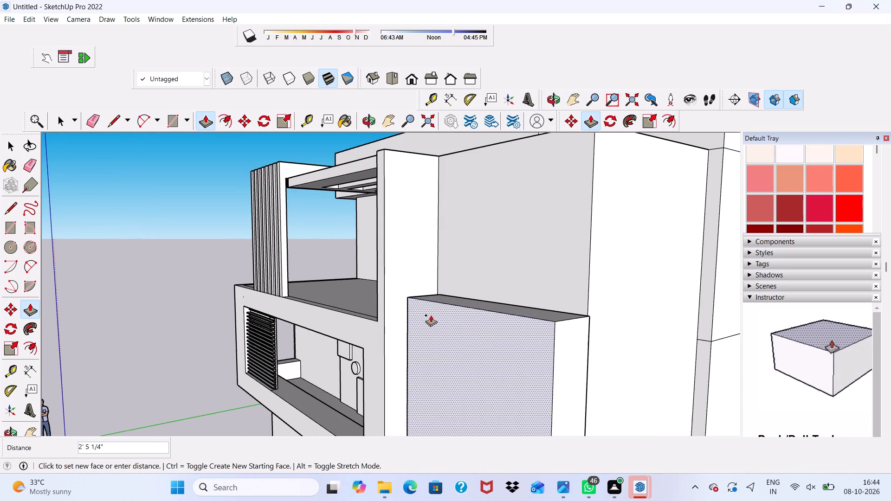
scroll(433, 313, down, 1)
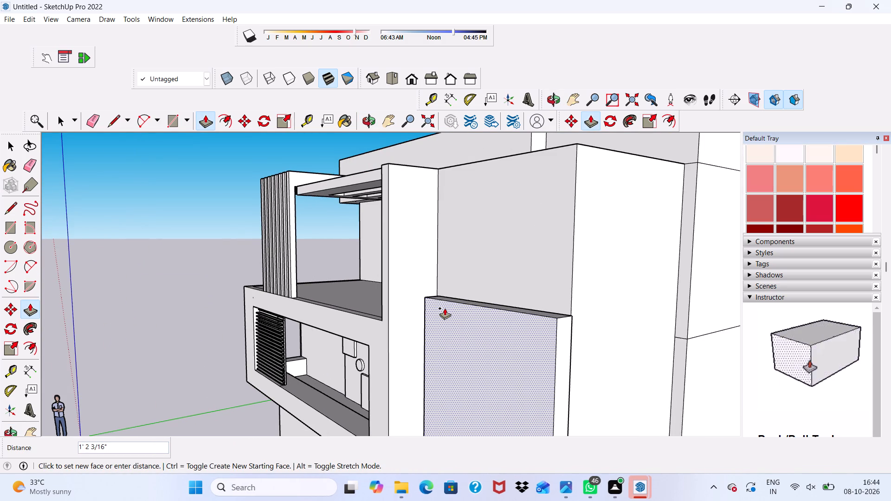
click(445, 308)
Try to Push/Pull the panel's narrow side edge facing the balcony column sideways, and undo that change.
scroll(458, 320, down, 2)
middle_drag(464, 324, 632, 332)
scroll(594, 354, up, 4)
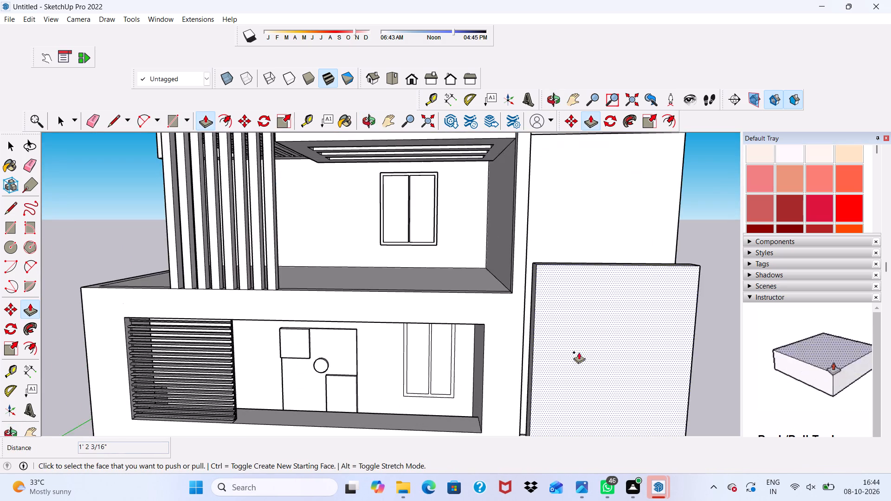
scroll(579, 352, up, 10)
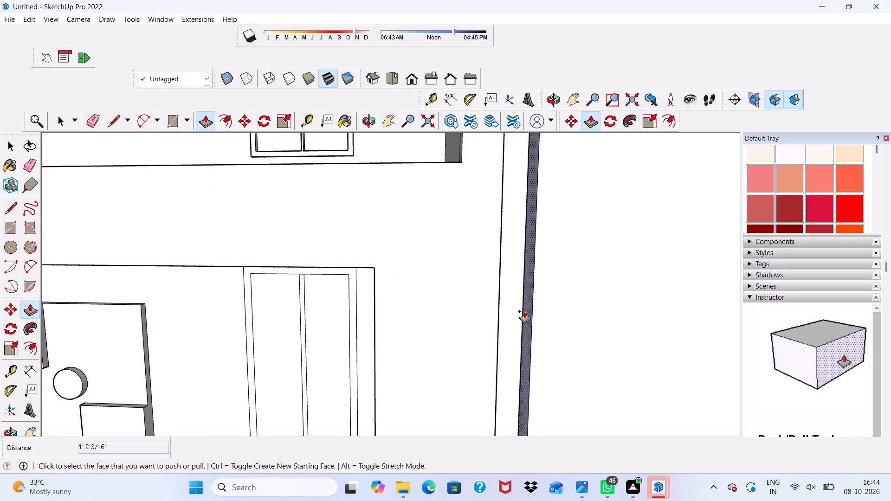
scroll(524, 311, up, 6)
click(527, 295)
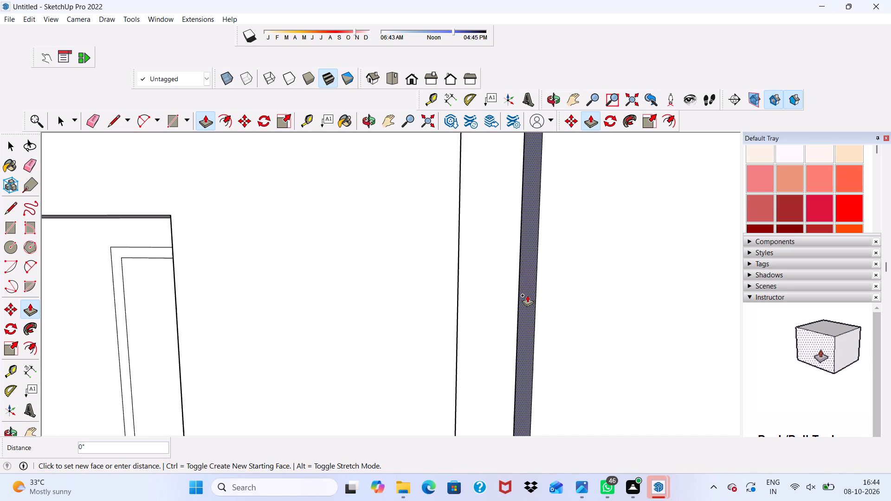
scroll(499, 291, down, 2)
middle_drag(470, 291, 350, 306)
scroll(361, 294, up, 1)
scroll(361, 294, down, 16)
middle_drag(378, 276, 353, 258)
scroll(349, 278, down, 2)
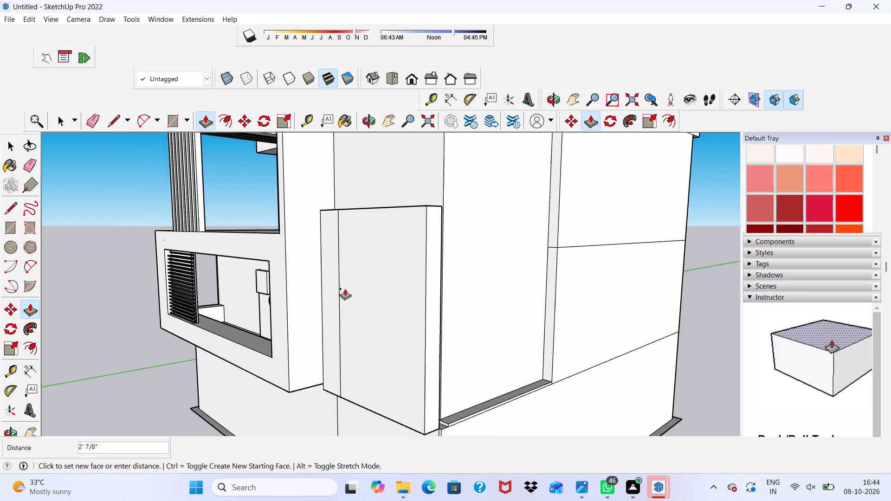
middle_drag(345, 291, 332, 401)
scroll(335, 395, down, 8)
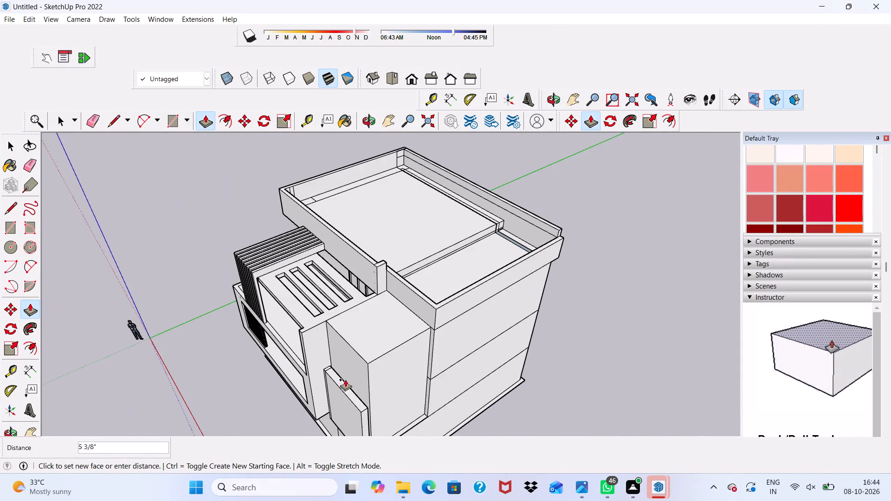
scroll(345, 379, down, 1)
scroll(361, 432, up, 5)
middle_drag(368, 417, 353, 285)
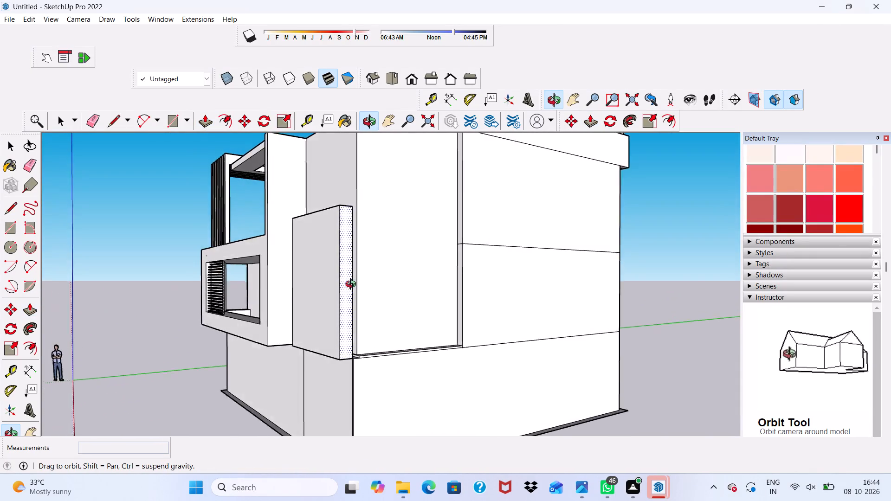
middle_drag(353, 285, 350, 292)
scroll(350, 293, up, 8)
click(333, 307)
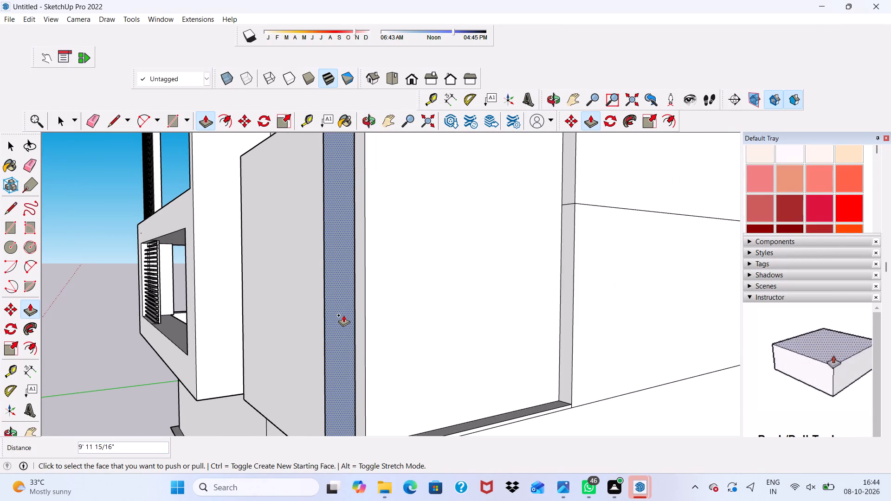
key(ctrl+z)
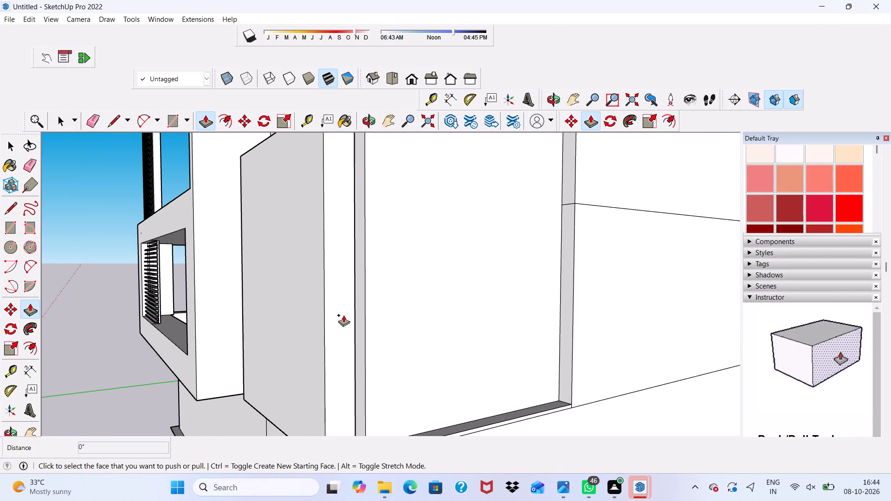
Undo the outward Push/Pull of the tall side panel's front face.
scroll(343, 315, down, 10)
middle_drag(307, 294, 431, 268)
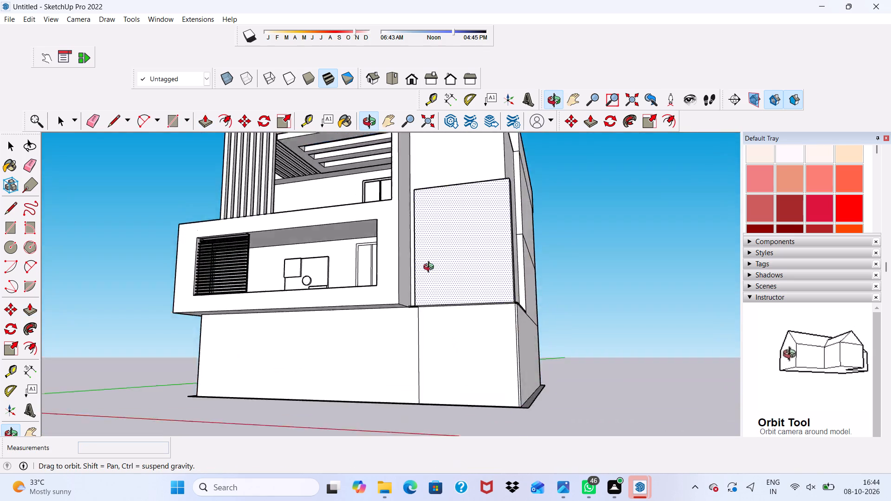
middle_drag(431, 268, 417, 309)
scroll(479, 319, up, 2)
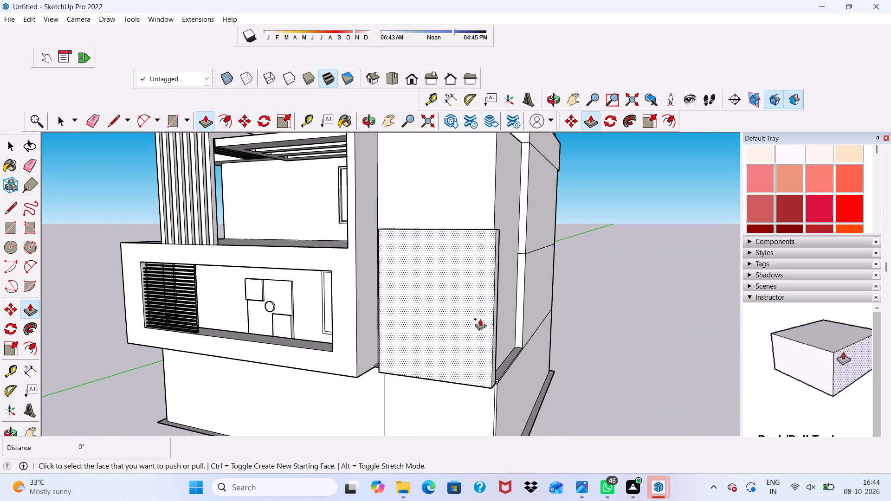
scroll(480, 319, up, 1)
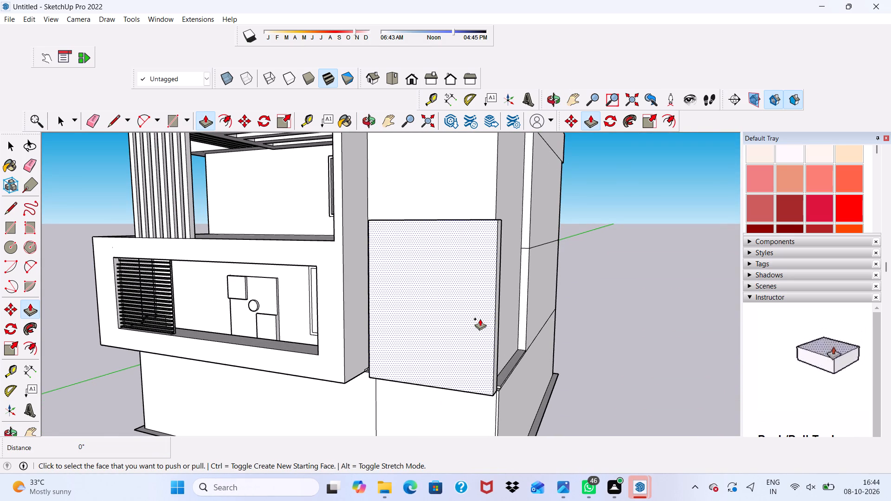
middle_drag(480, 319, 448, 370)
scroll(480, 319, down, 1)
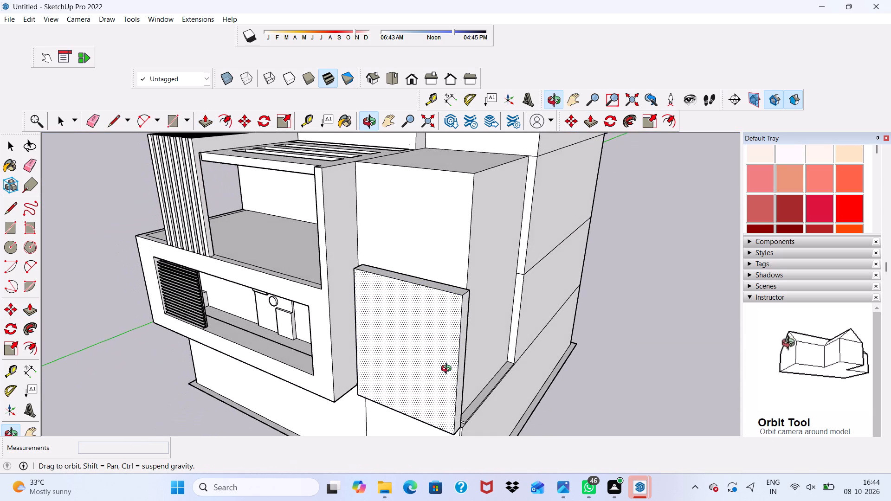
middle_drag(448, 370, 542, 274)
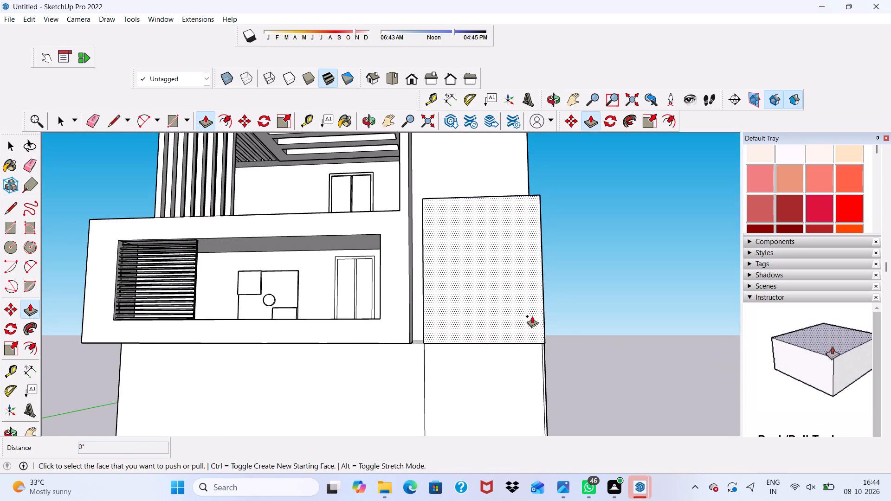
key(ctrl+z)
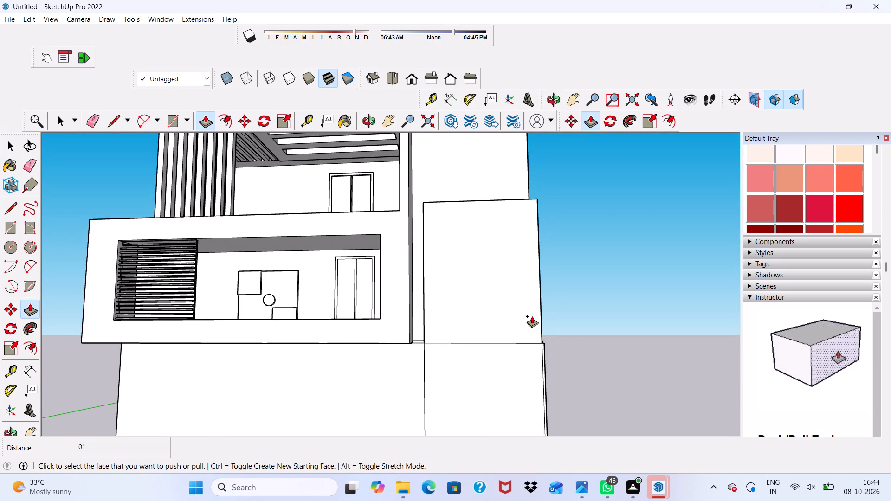
Push/Pull the tall side panel's front face outward by 1'.
scroll(529, 308, up, 4)
scroll(473, 296, down, 1)
middle_drag(473, 296, 294, 383)
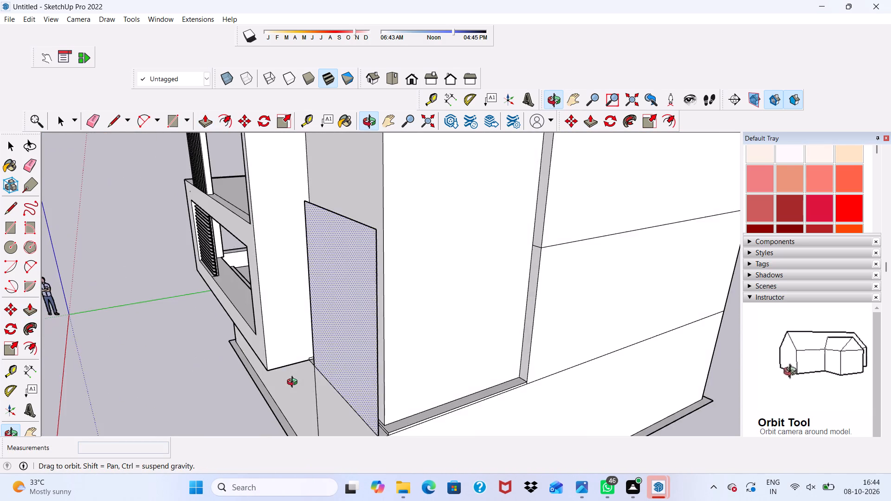
middle_drag(294, 383, 234, 378)
scroll(285, 370, up, 4)
scroll(337, 341, down, 2)
middle_drag(342, 345, 466, 298)
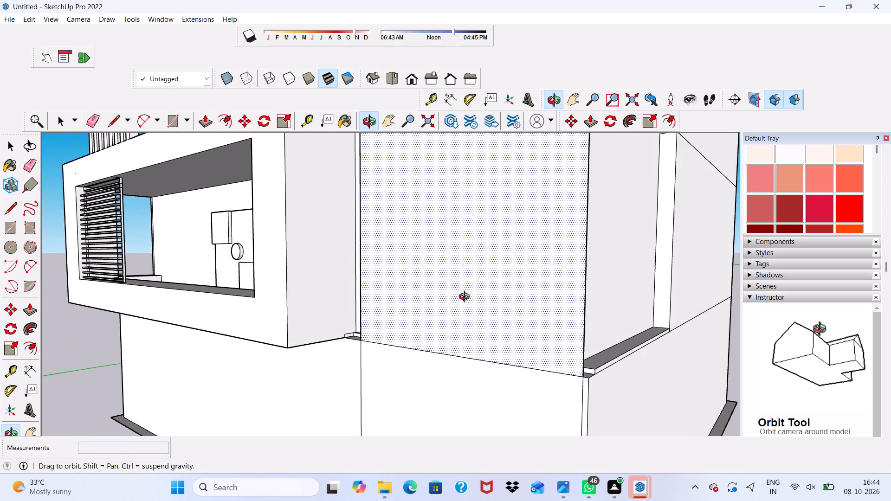
middle_drag(466, 298, 468, 301)
click(468, 301)
scroll(452, 311, down, 1)
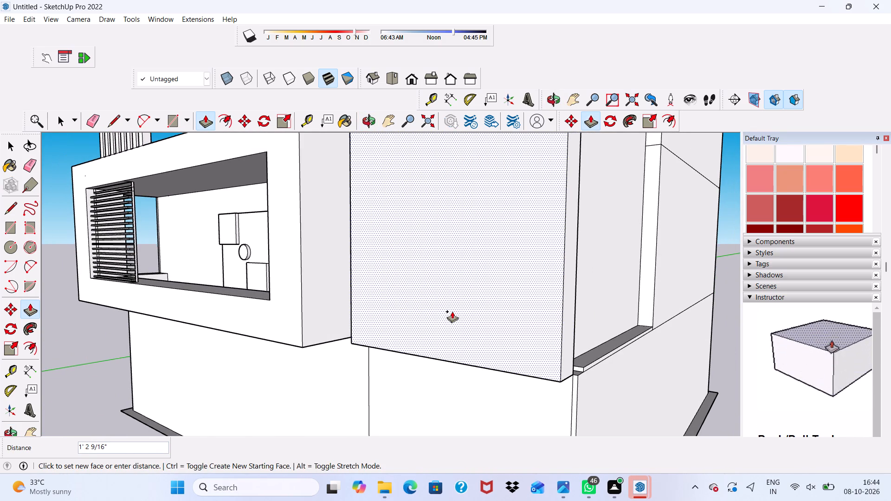
text(1')
key(Return)
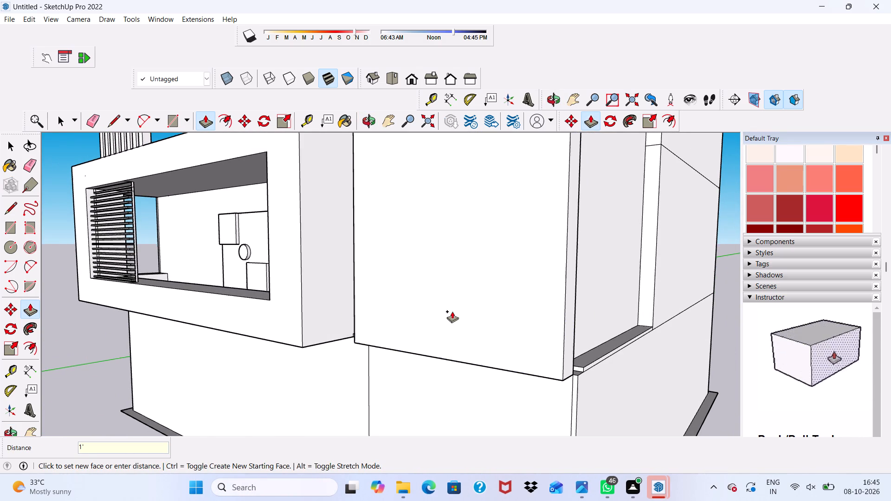
Push/Pull the panel's narrow underside down 10' so it covers the ground-floor wall to its base.
scroll(451, 311, down, 3)
middle_drag(449, 325, 528, 218)
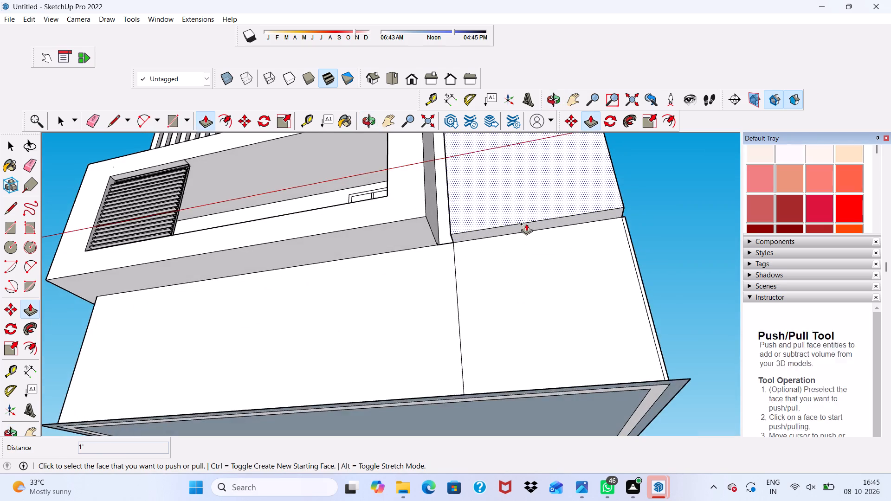
scroll(525, 226, up, 4)
click(523, 228)
scroll(518, 263, down, 8)
scroll(518, 347, down, 2)
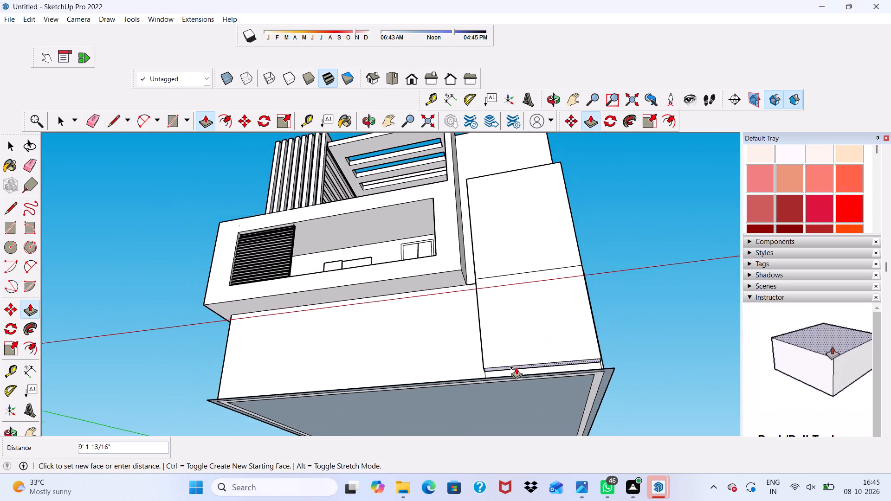
middle_drag(516, 367, 506, 442)
scroll(506, 442, up, 4)
scroll(495, 398, down, 4)
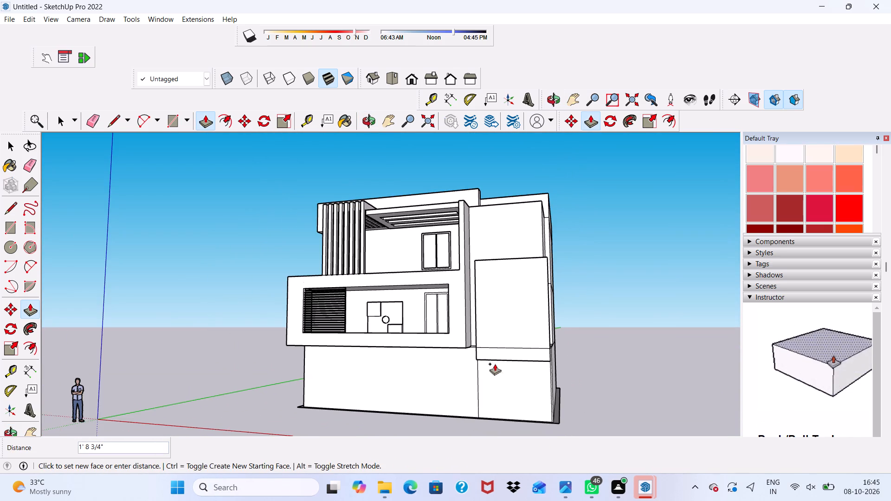
scroll(495, 400, up, 7)
scroll(496, 417, down, 1)
middle_drag(471, 427, 575, 443)
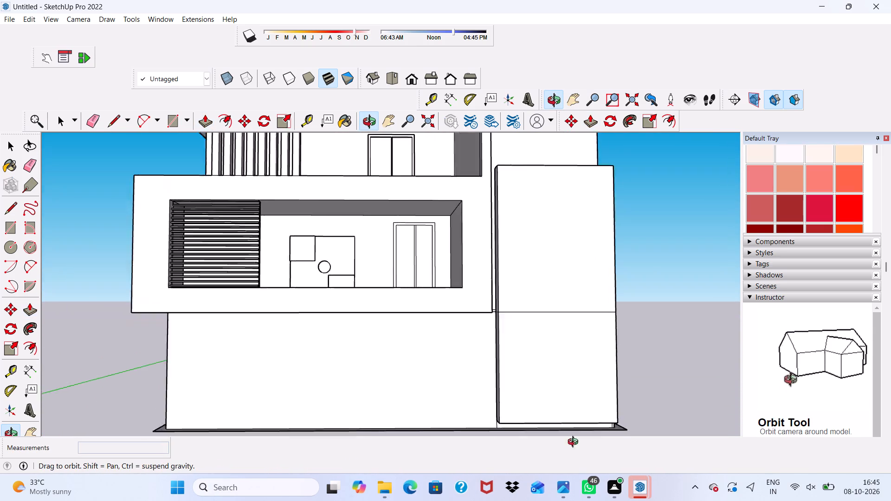
middle_drag(575, 443, 589, 447)
scroll(549, 425, up, 1)
scroll(496, 420, up, 4)
click(494, 420)
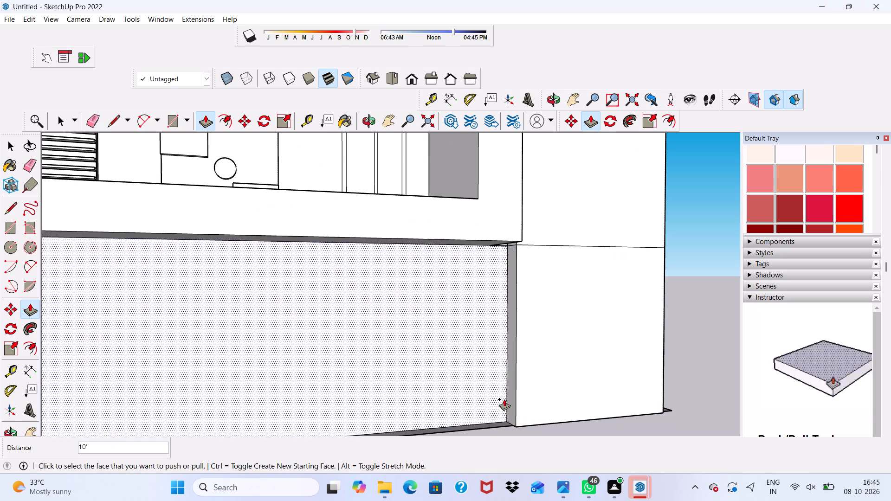
Push/Pull the lower strip of the panel's outer side edge outward about 2 1/8", flush with the ground-floor side wall.
scroll(524, 375, down, 5)
middle_drag(546, 347, 295, 353)
scroll(394, 362, up, 4)
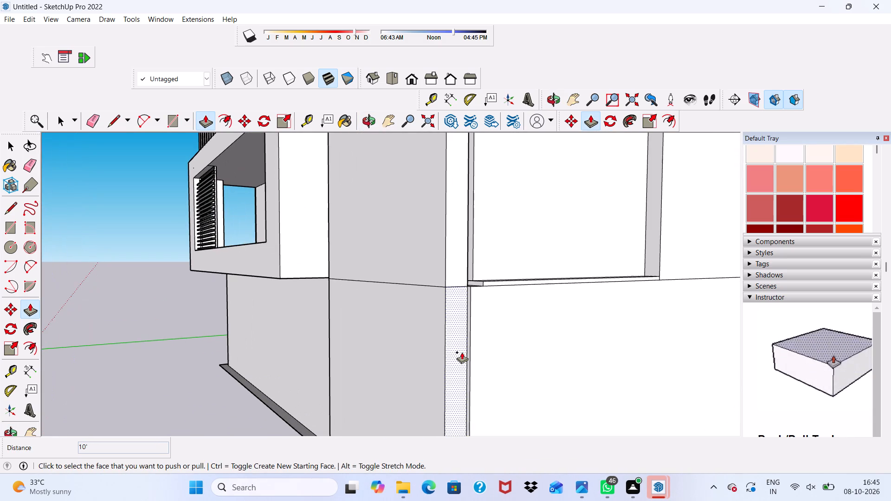
click(451, 350)
middle_drag(529, 333, 373, 342)
scroll(529, 333, down, 1)
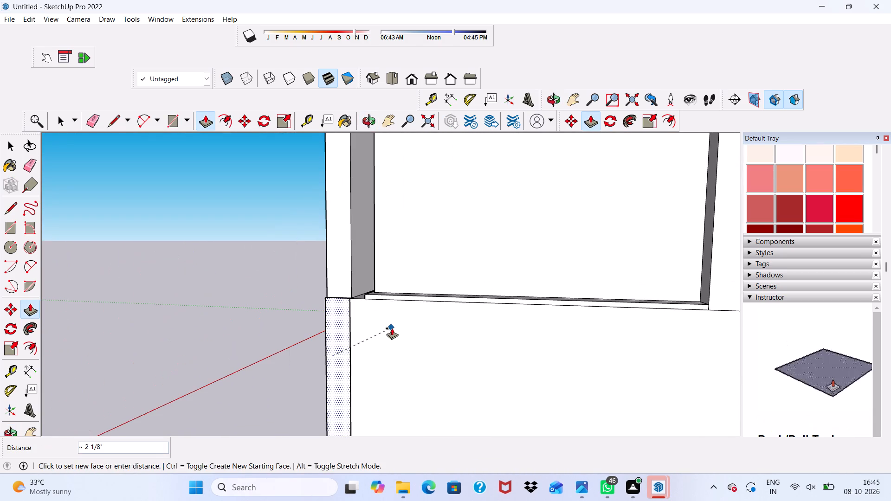
click(392, 328)
Push/Pull the upper strip of the panel's outer side edge outward about 2 1/8", flush with the lower strip.
scroll(358, 235, down, 2)
middle_drag(358, 235, 424, 266)
scroll(379, 264, down, 1)
scroll(433, 289, up, 7)
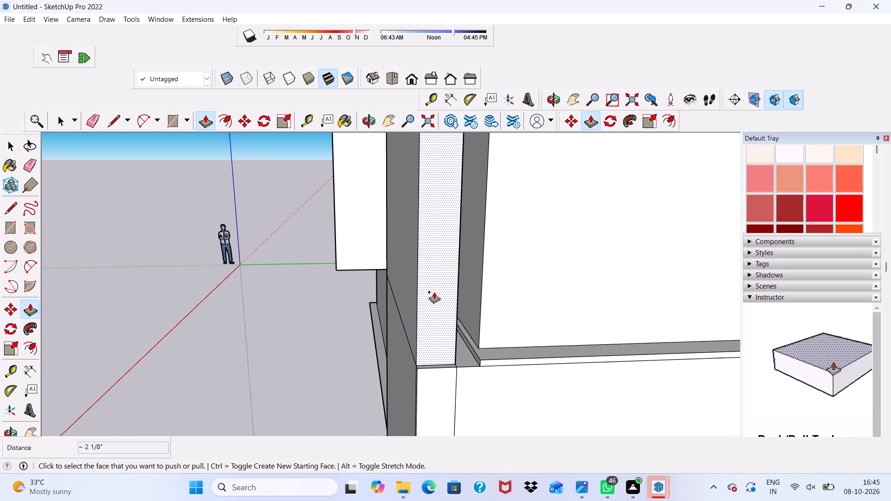
click(434, 292)
scroll(438, 303, down, 4)
middle_drag(439, 303, 478, 207)
scroll(478, 219, up, 1)
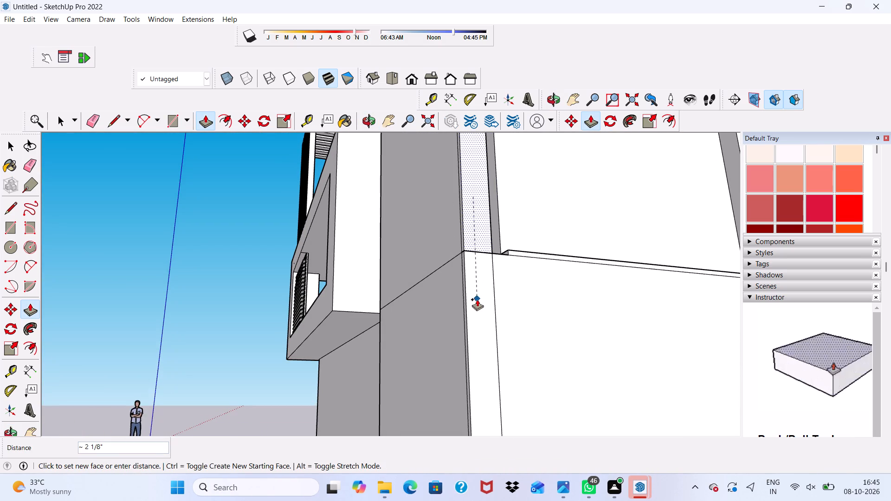
click(477, 299)
Push/Pull the large recessed side-wall face behind the tall panel outward by 9".
scroll(482, 275, down, 4)
middle_drag(484, 276, 517, 389)
scroll(514, 284, up, 4)
scroll(514, 284, down, 4)
middle_drag(529, 297, 497, 284)
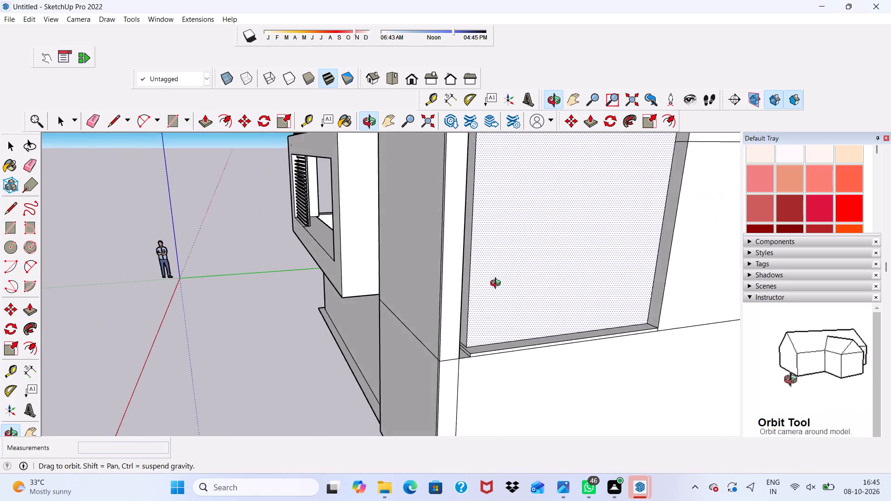
middle_drag(497, 284, 430, 325)
scroll(365, 374, up, 2)
click(367, 373)
scroll(382, 324, down, 3)
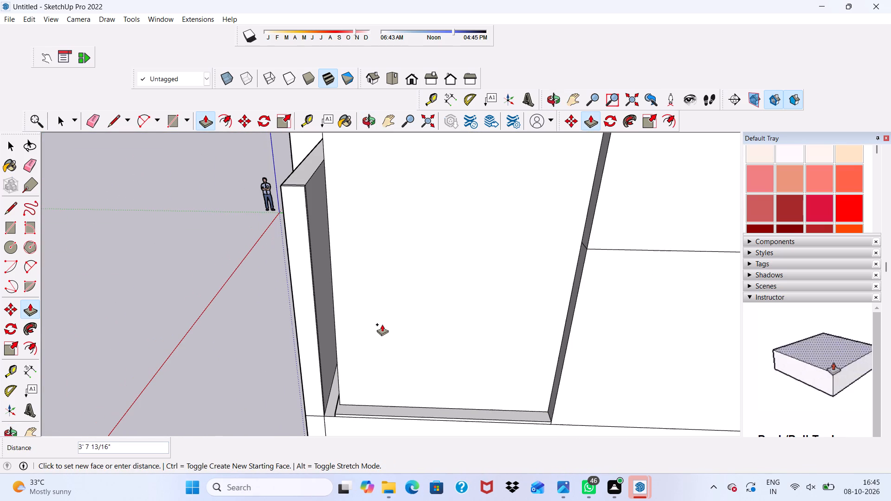
scroll(602, 326, down, 2)
middle_drag(602, 326, 600, 323)
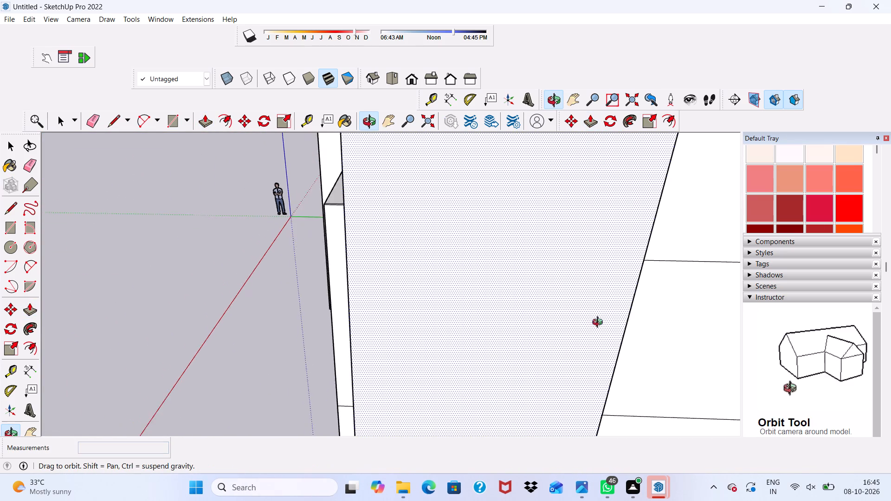
middle_drag(600, 323, 474, 253)
click(537, 279)
Push/Pull the narrow ledge strip along the bottom of the side-wall face by 1 1/16".
scroll(404, 338, down, 1)
scroll(381, 364, up, 5)
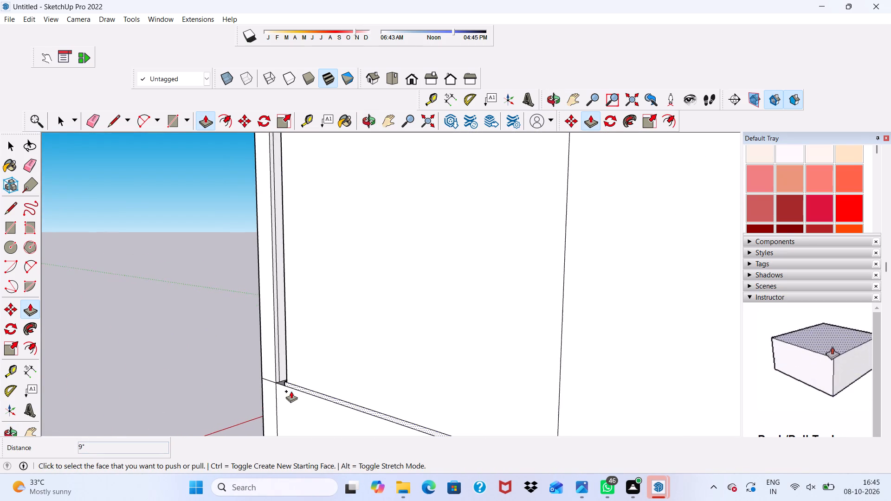
scroll(270, 399, up, 14)
scroll(336, 404, up, 3)
click(337, 405)
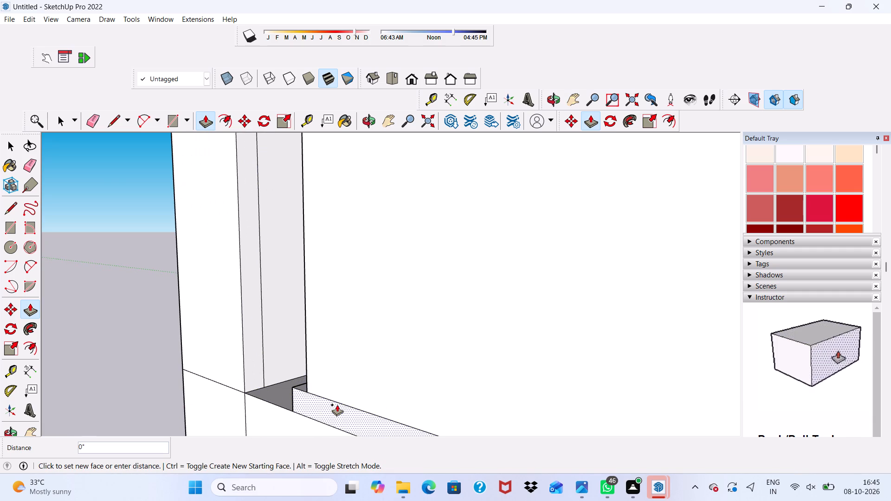
click(334, 340)
Examine the corner where the tall panel, the ledge and the side wall meet, from the side and the front.
middle_drag(298, 376, 440, 341)
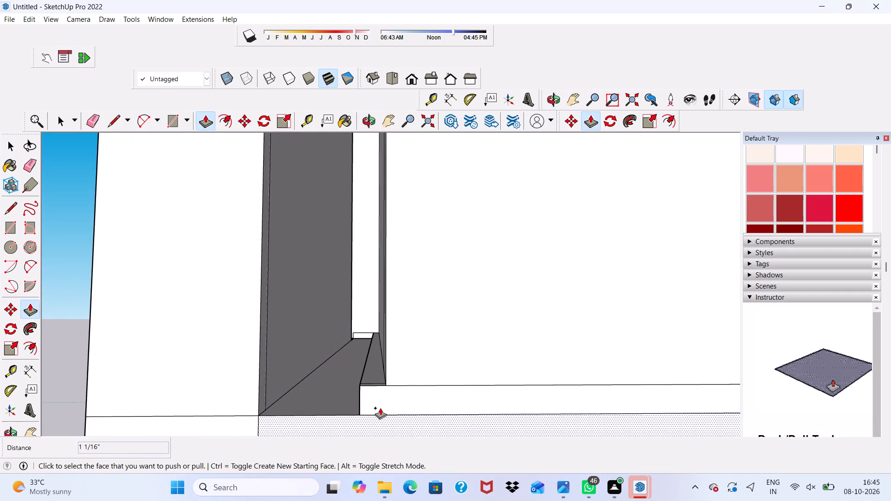
scroll(374, 380, up, 4)
scroll(388, 343, down, 3)
middle_drag(388, 343, 455, 340)
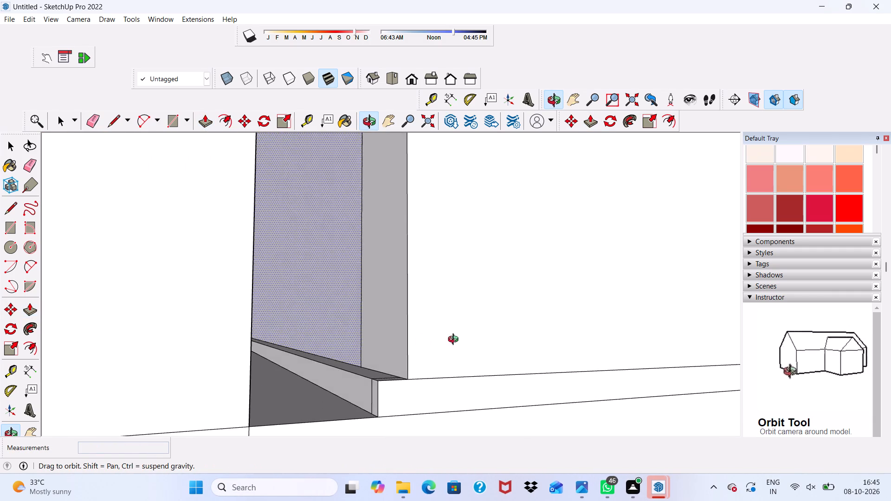
middle_drag(455, 340, 372, 370)
middle_drag(372, 364, 469, 395)
scroll(440, 352, up, 1)
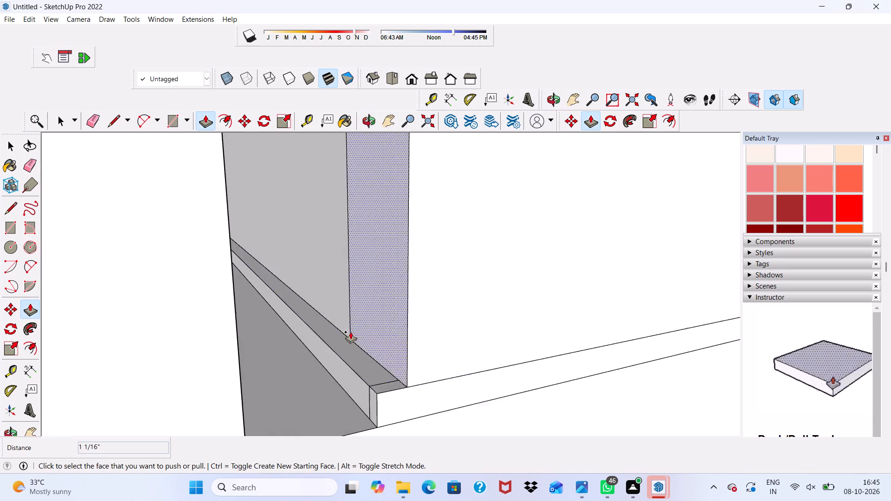
scroll(350, 332, down, 11)
middle_drag(278, 344, 538, 354)
scroll(440, 330, down, 12)
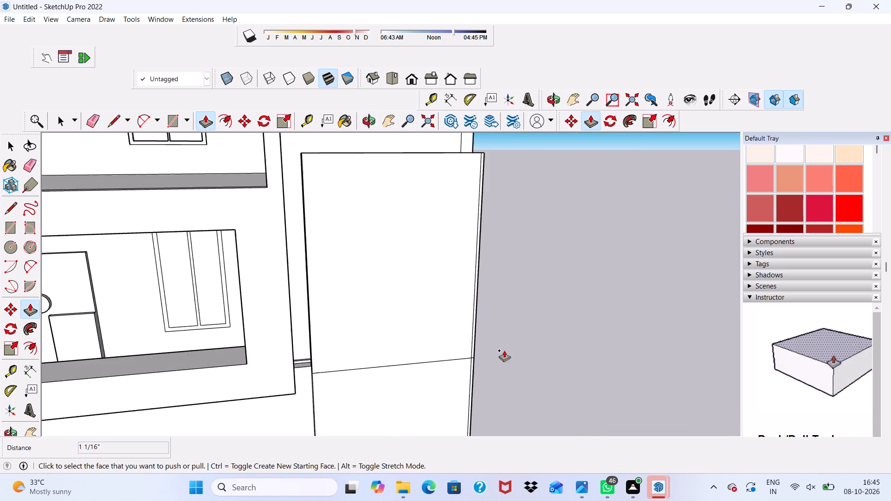
scroll(504, 350, down, 6)
middle_drag(453, 311, 432, 263)
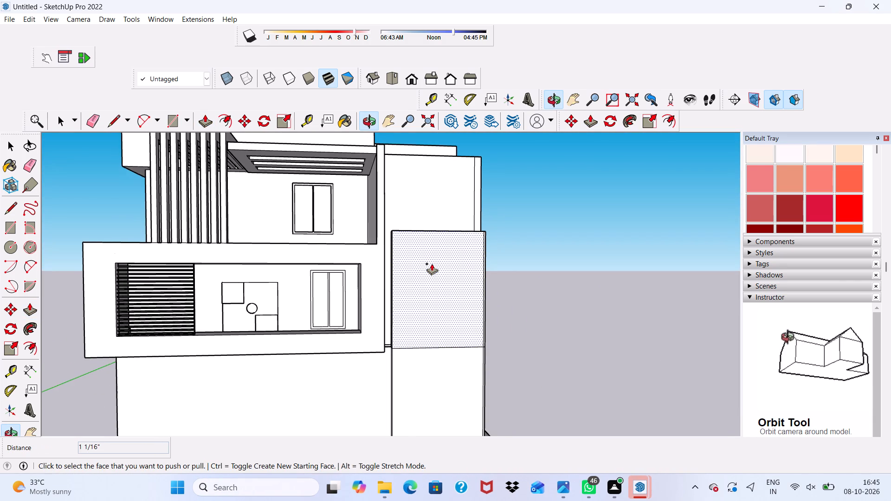
Push/Pull the upper front wall face above the tall panel outward by 9", using the panel's edge as reference.
scroll(432, 263, up, 3)
middle_drag(432, 263, 237, 308)
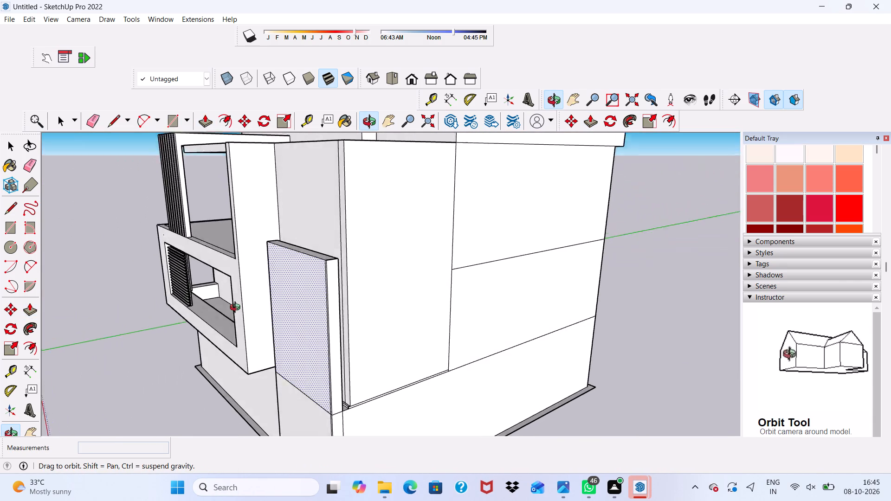
middle_drag(237, 308, 243, 300)
scroll(248, 294, up, 3)
scroll(381, 255, up, 4)
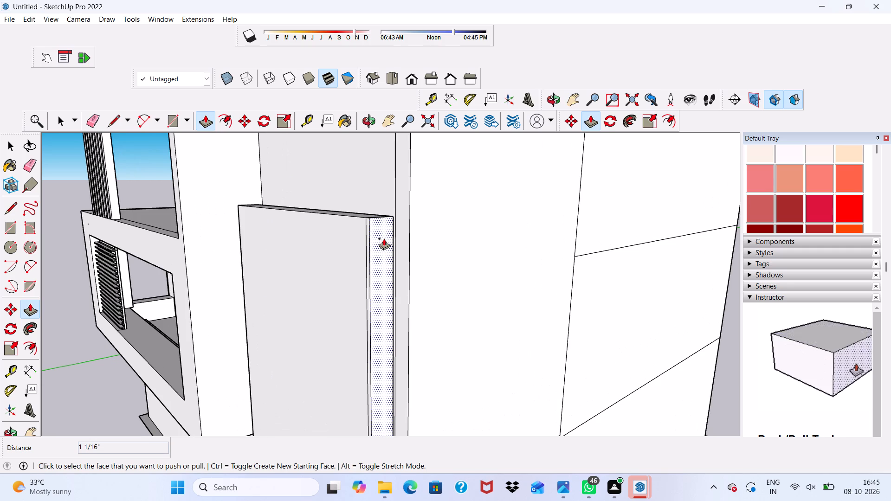
scroll(382, 238, down, 1)
middle_drag(382, 238, 394, 323)
scroll(392, 308, up, 2)
click(383, 276)
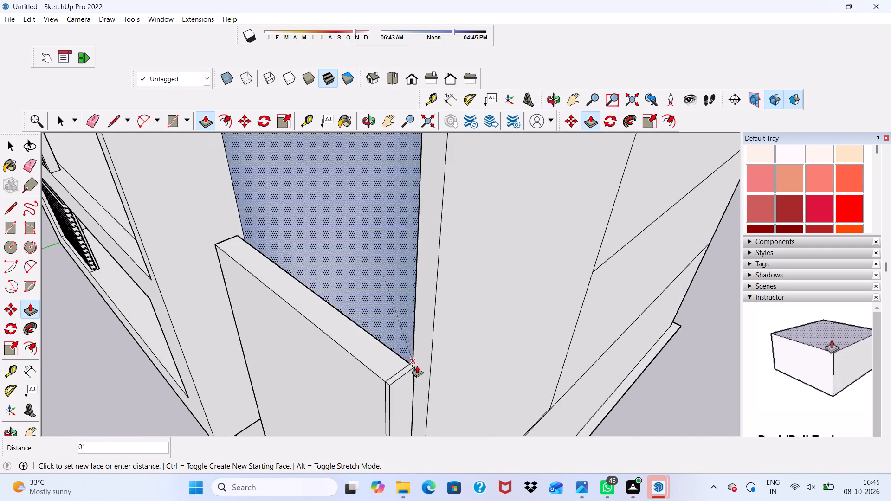
middle_drag(407, 364, 213, 299)
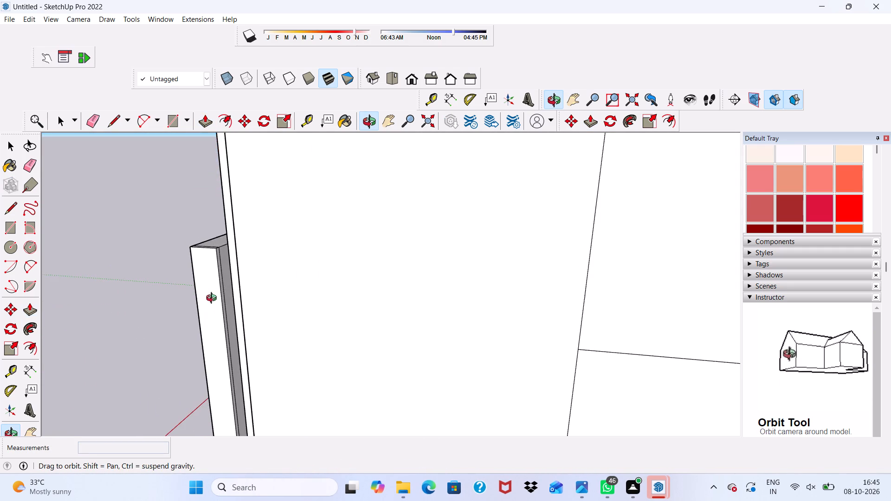
middle_drag(213, 299, 214, 299)
scroll(215, 296, up, 12)
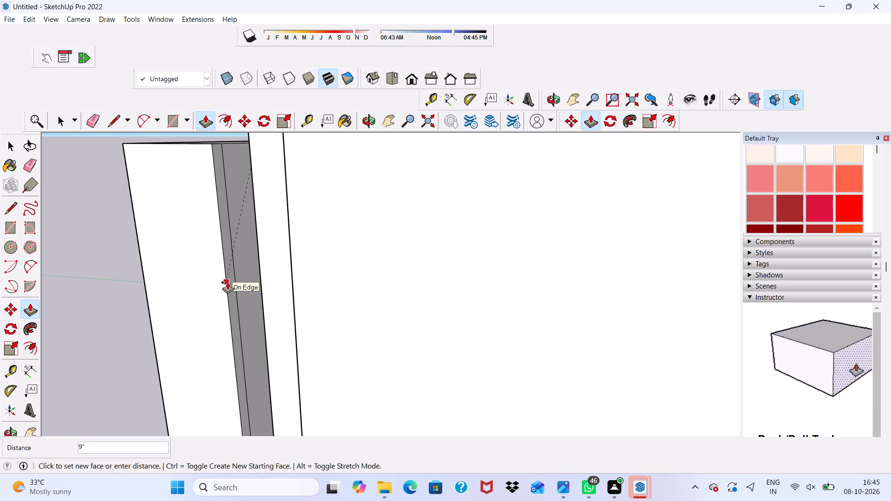
click(227, 282)
Push/Pull the narrow front-facing strip at the upper wall's outer corner forward by 9", flush with the adjoining front wall face.
scroll(227, 282, down, 1)
middle_drag(227, 282, 343, 314)
scroll(357, 319, up, 3)
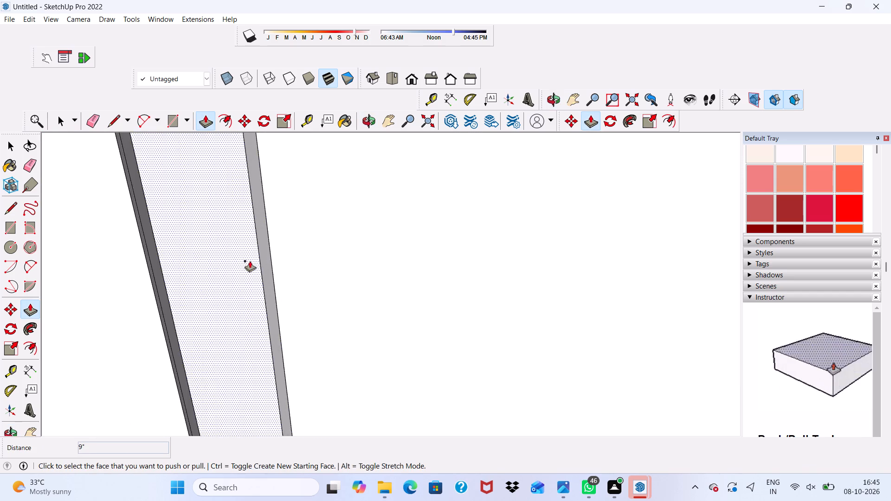
scroll(248, 254, down, 4)
middle_drag(248, 254, 285, 260)
scroll(286, 261, up, 2)
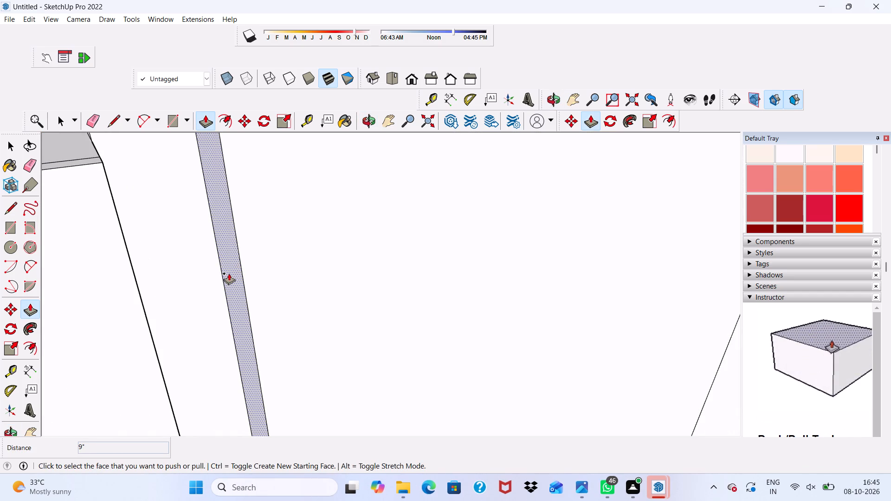
click(229, 273)
scroll(110, 293, down, 1)
middle_drag(110, 292, 181, 270)
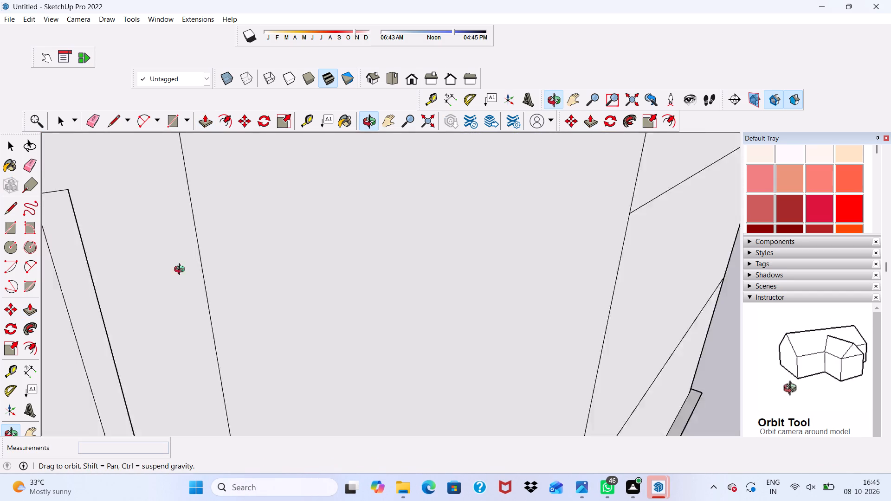
middle_drag(181, 270, 275, 232)
scroll(275, 232, down, 11)
middle_drag(342, 261, 307, 326)
scroll(183, 342, up, 3)
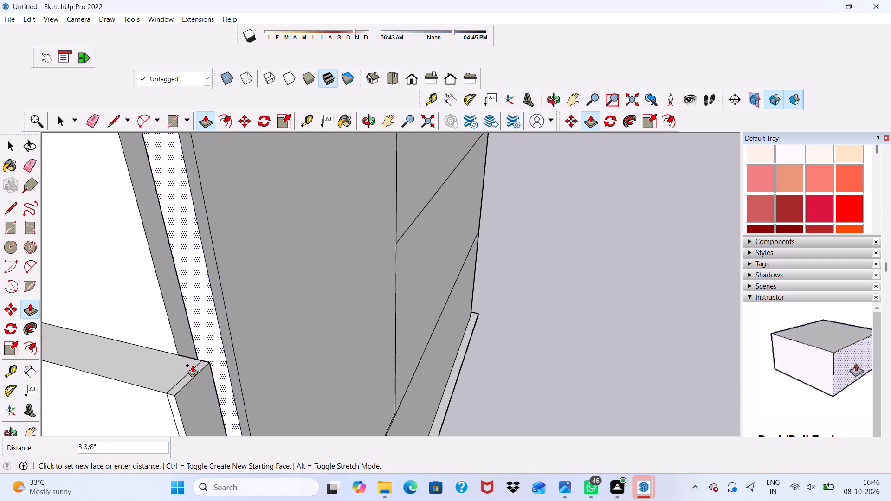
scroll(185, 369, up, 13)
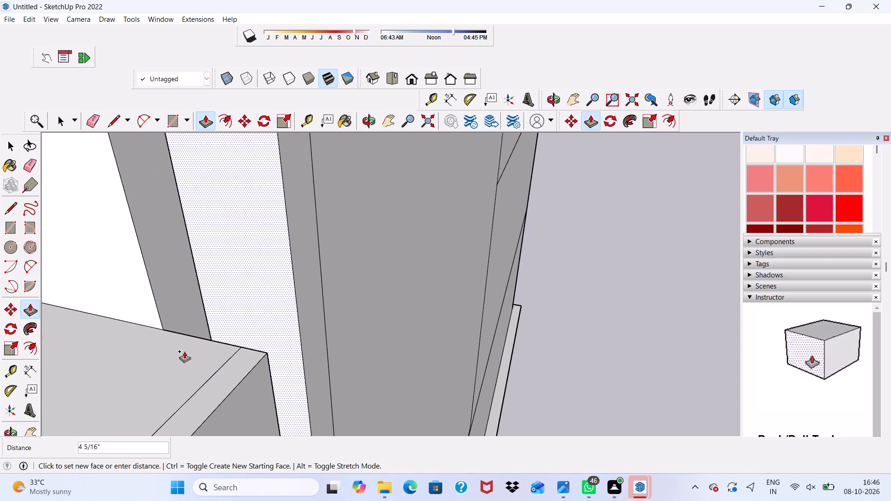
click(179, 334)
Push/Pull the tall panel's inner side edge about 1' 11/16" towards the balcony frame, closing the gap beside it.
scroll(179, 334, down, 18)
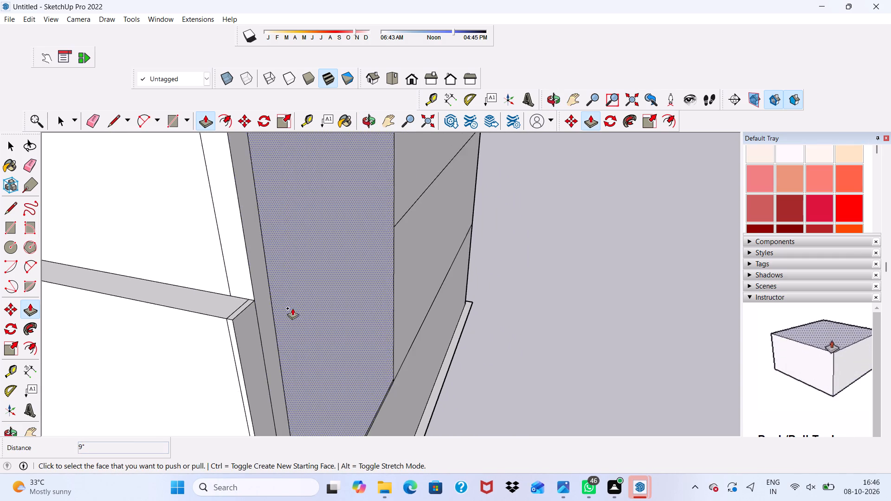
middle_drag(292, 308, 341, 279)
scroll(343, 282, up, 1)
scroll(343, 282, down, 8)
middle_drag(336, 295, 445, 232)
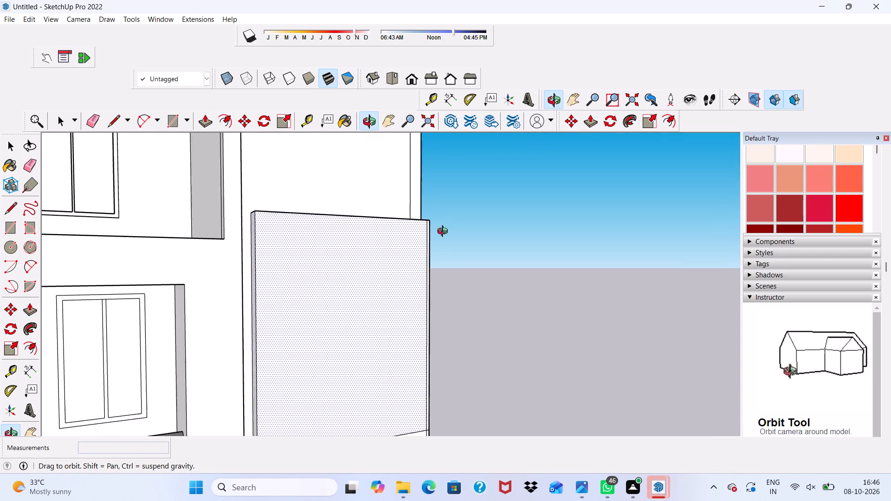
middle_drag(445, 232, 445, 233)
scroll(252, 283, up, 11)
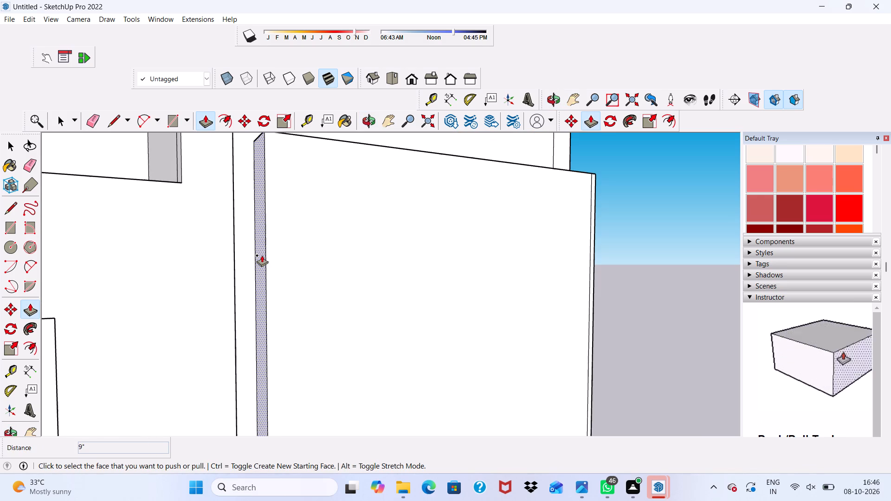
click(262, 255)
scroll(237, 248, down, 3)
middle_drag(237, 248, 119, 257)
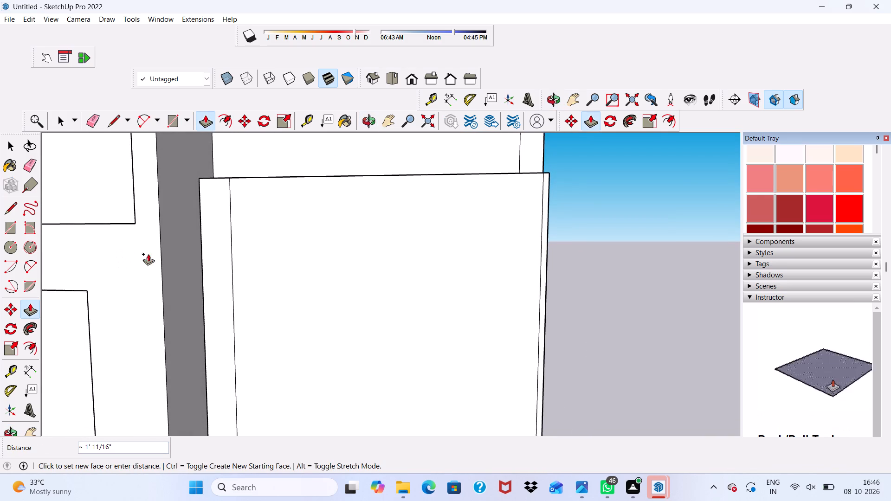
scroll(188, 241, up, 4)
click(189, 228)
Push/Pull the underside of the narrow strip beneath the balcony frame, beside the tall panel, down 10' to the panel's bottom edge.
scroll(237, 220, down, 6)
middle_drag(314, 244, 333, 145)
scroll(231, 280, down, 1)
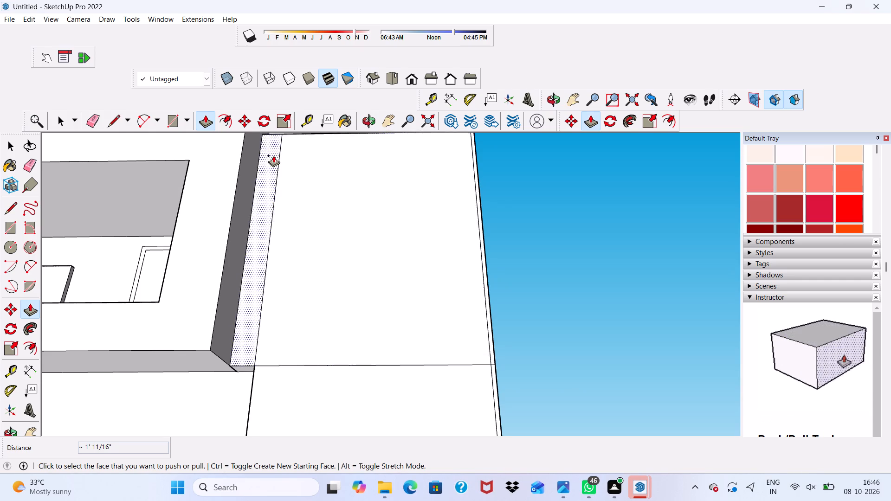
scroll(273, 155, down, 4)
scroll(232, 348, up, 13)
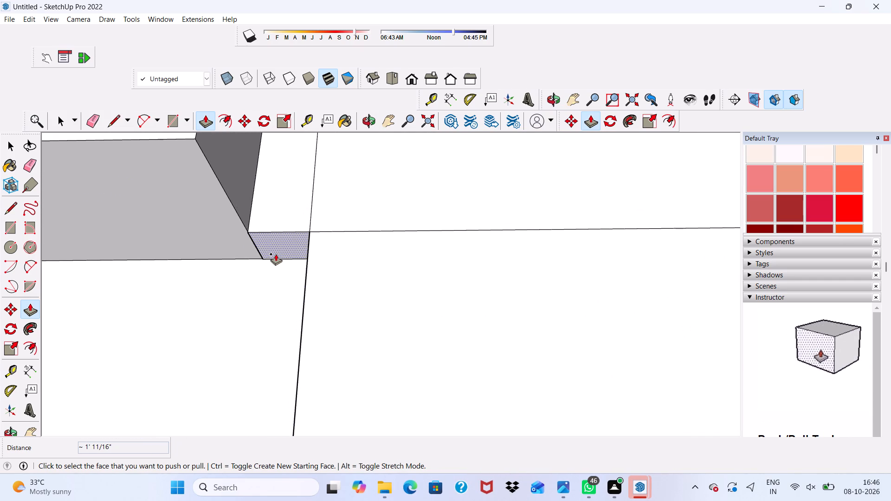
scroll(276, 254, down, 2)
middle_drag(276, 254, 265, 369)
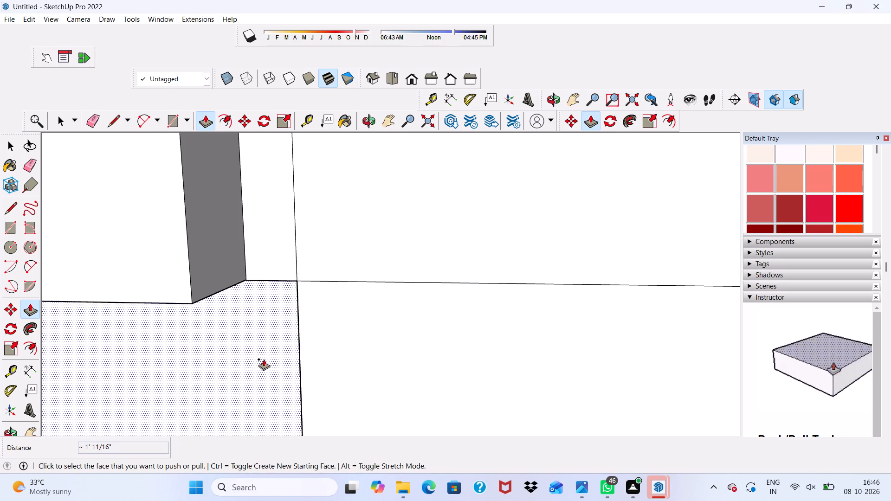
scroll(274, 321, up, 4)
scroll(276, 305, down, 1)
middle_drag(276, 305, 284, 187)
scroll(284, 187, up, 1)
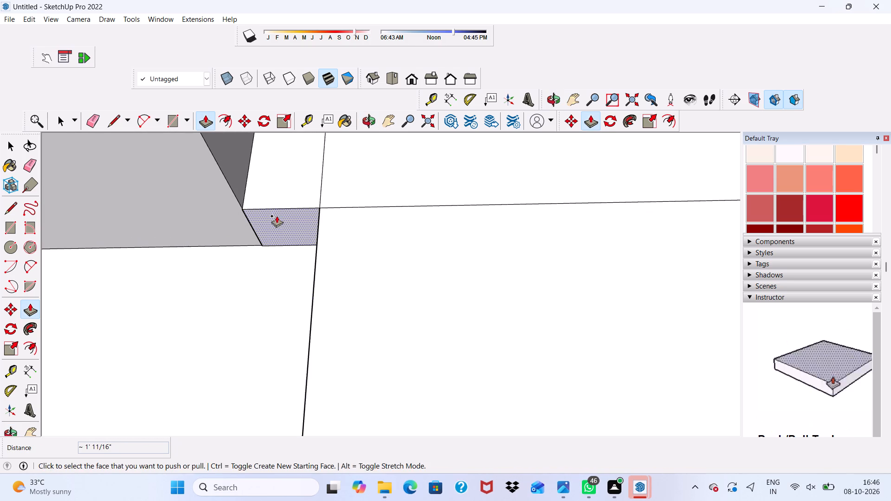
click(277, 217)
scroll(265, 276, down, 5)
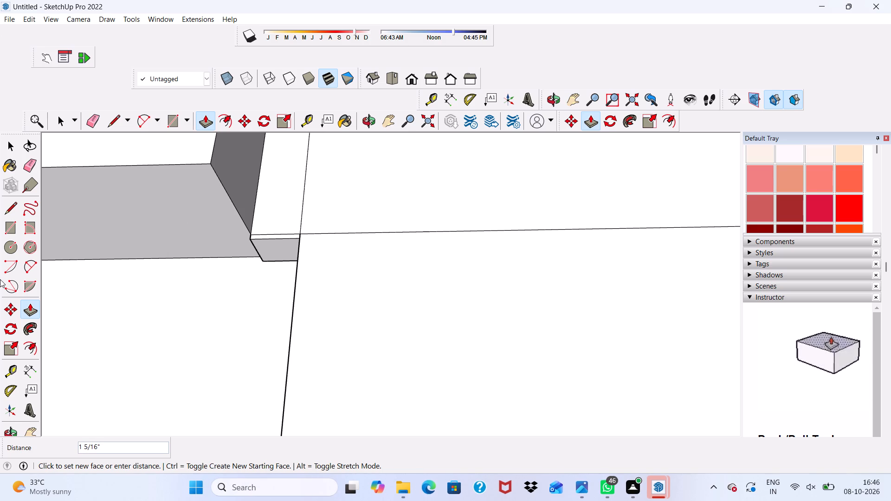
scroll(182, 271, down, 3)
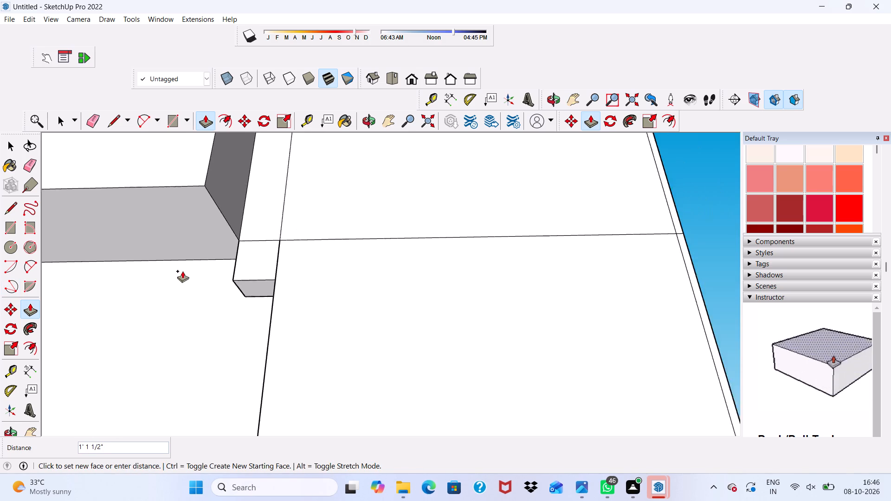
scroll(182, 271, down, 6)
scroll(217, 244, down, 4)
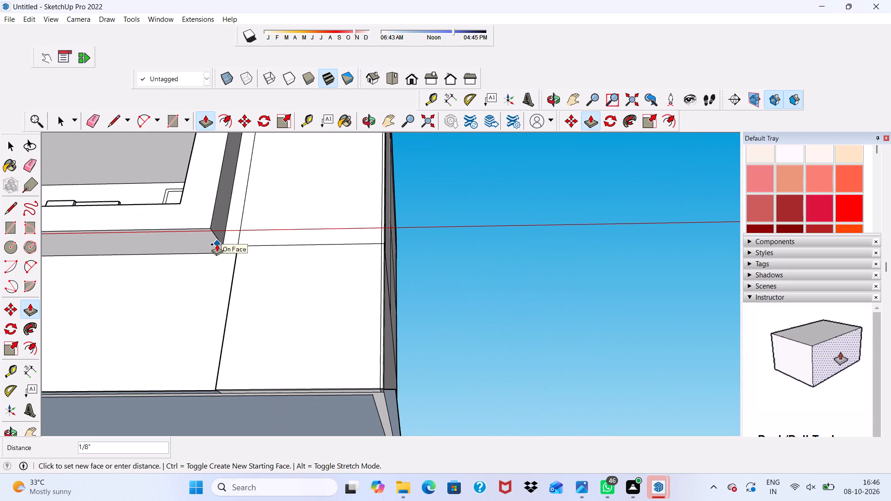
scroll(214, 336, down, 2)
middle_drag(216, 340, 195, 479)
scroll(213, 334, down, 2)
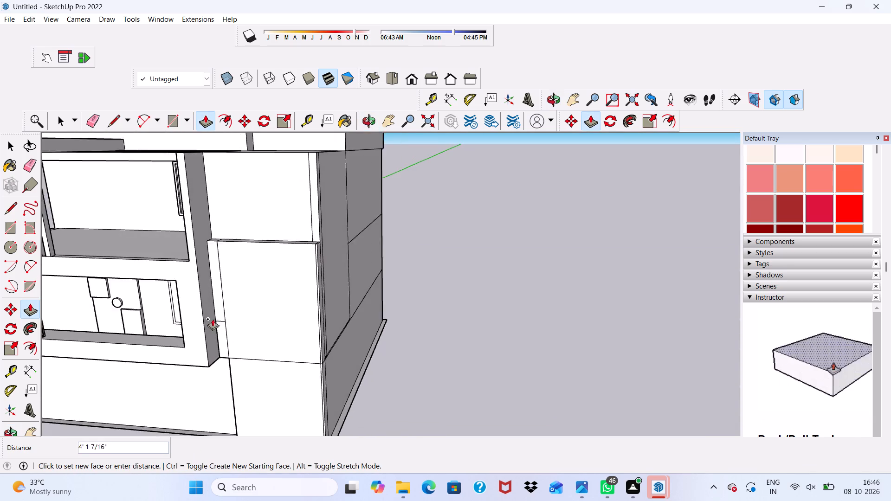
scroll(213, 319, down, 2)
middle_drag(204, 370, 207, 317)
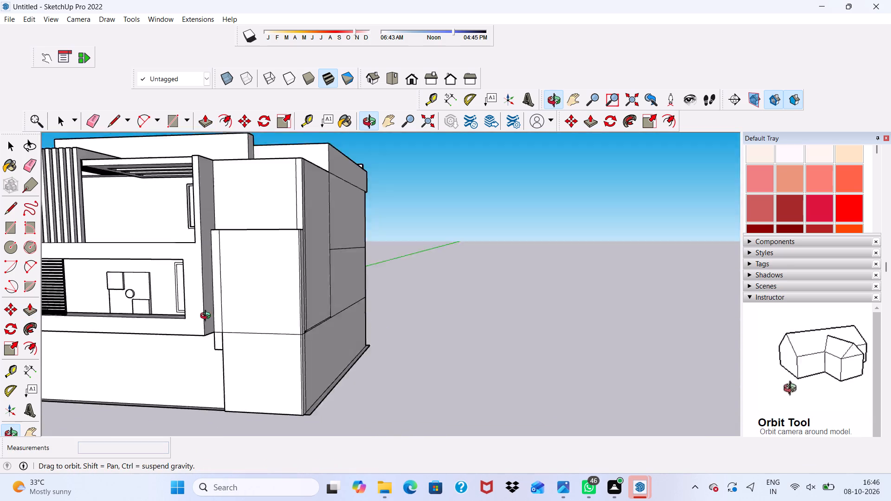
middle_drag(207, 317, 433, 316)
scroll(425, 414, up, 6)
scroll(426, 403, down, 2)
middle_drag(426, 403, 377, 322)
scroll(374, 320, down, 6)
scroll(398, 355, up, 3)
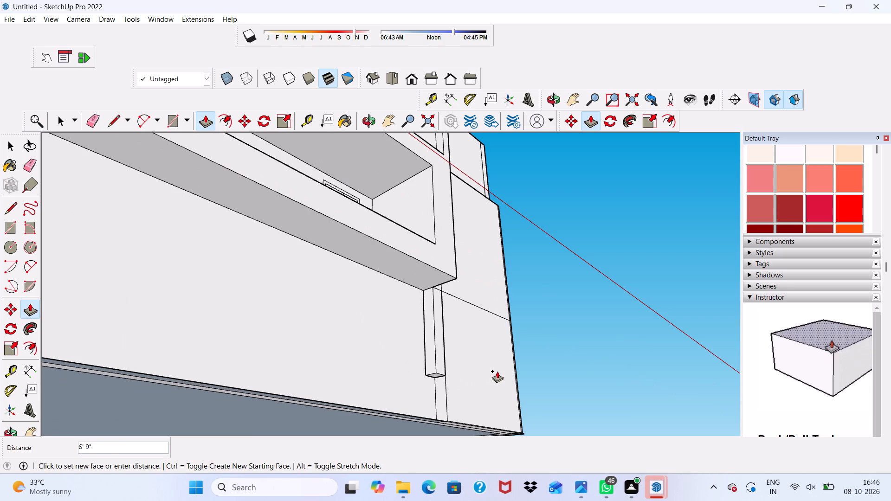
middle_drag(497, 371, 265, 342)
scroll(265, 342, down, 4)
middle_drag(265, 342, 286, 378)
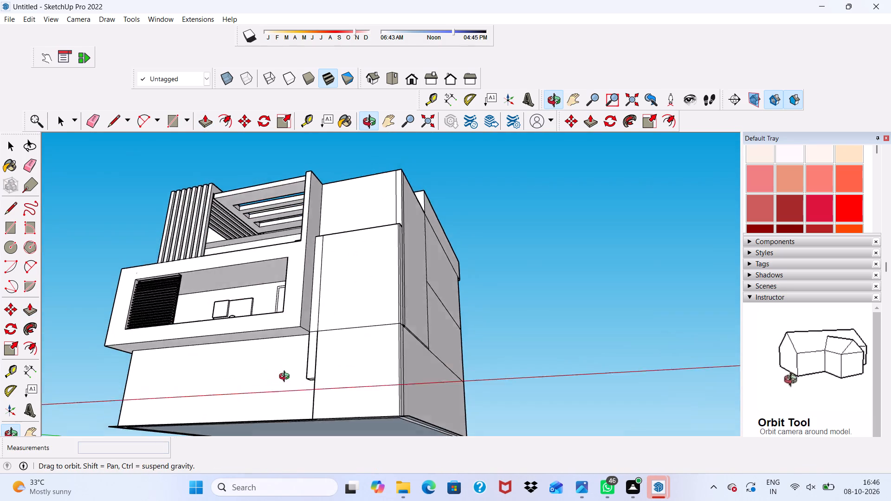
middle_drag(286, 378, 358, 382)
scroll(358, 380, down, 6)
middle_drag(363, 401, 364, 461)
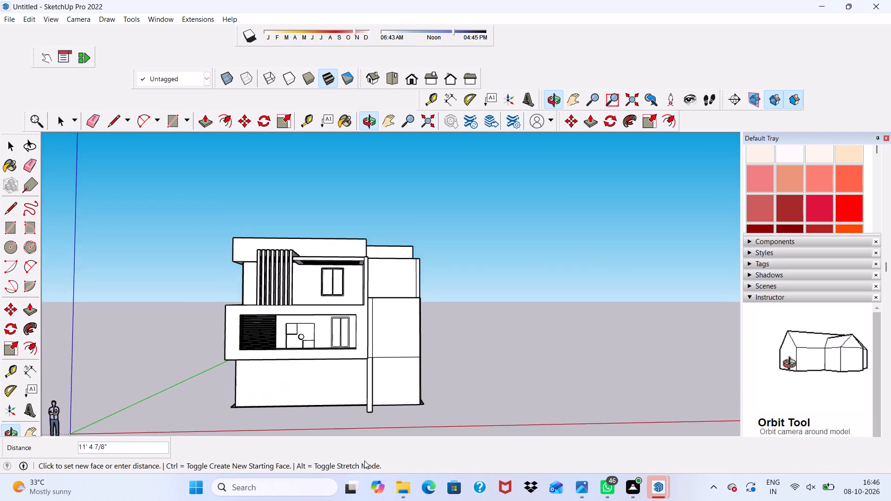
scroll(355, 420, up, 18)
scroll(437, 397, down, 4)
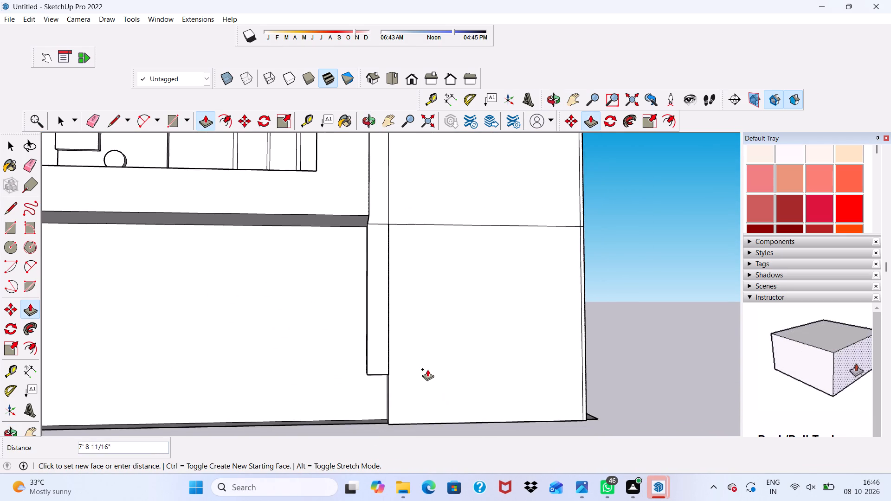
scroll(427, 369, down, 1)
scroll(430, 397, up, 4)
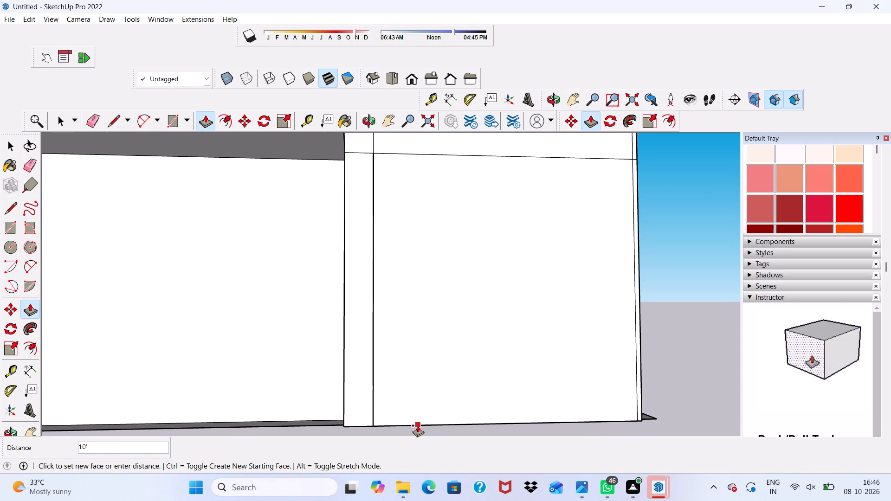
click(417, 425)
Erase the vertical seam on the upper part of the tall panel's front face and its short continuation across the top ledge.
scroll(355, 343, down, 12)
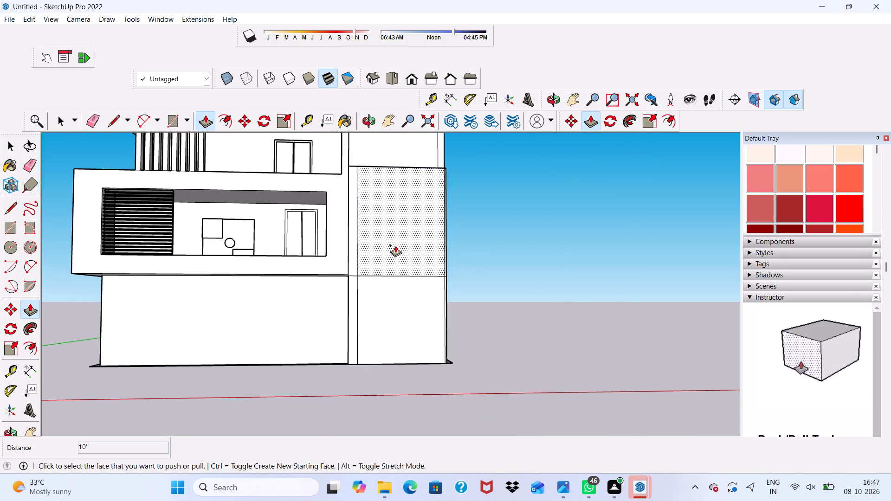
scroll(395, 245, up, 1)
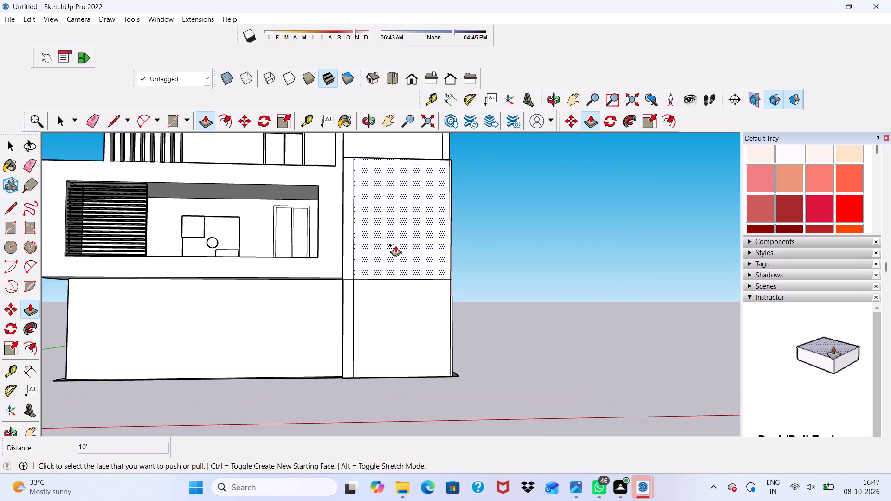
scroll(395, 245, down, 5)
middle_drag(409, 230, 386, 180)
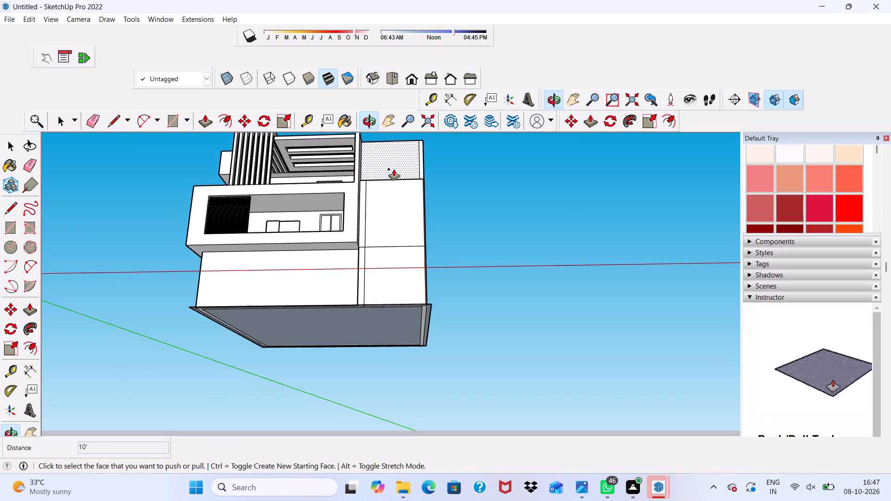
scroll(394, 169, up, 5)
middle_drag(394, 169, 381, 313)
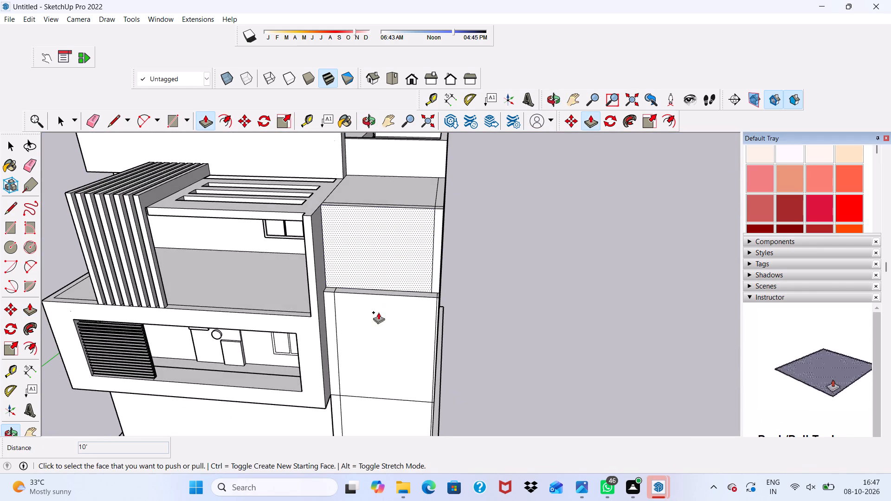
click(93, 119)
scroll(344, 356, up, 2)
click(336, 318)
drag(336, 305, 336, 312)
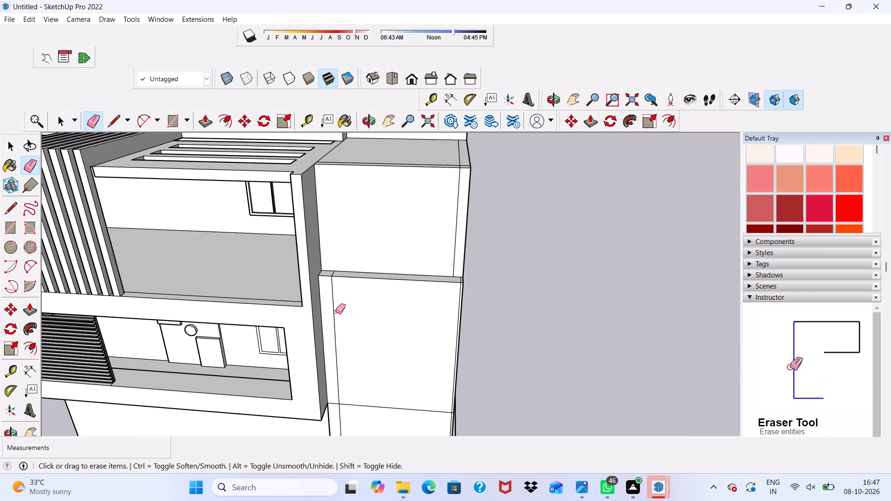
drag(330, 297, 335, 285)
scroll(334, 275, up, 5)
drag(334, 271, 339, 275)
scroll(336, 279, down, 10)
Erase the horizontal seam across the tall panel's front and the remaining vertical seam below it, making one continuous face.
middle_drag(366, 328, 379, 253)
scroll(379, 371, up, 5)
drag(376, 338, 379, 347)
scroll(301, 376, up, 2)
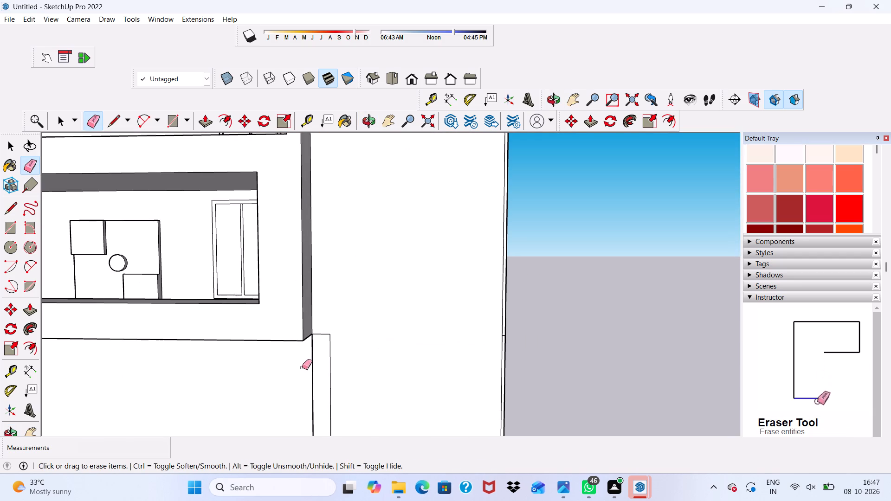
click(331, 350)
drag(324, 337, 324, 327)
scroll(321, 336, down, 3)
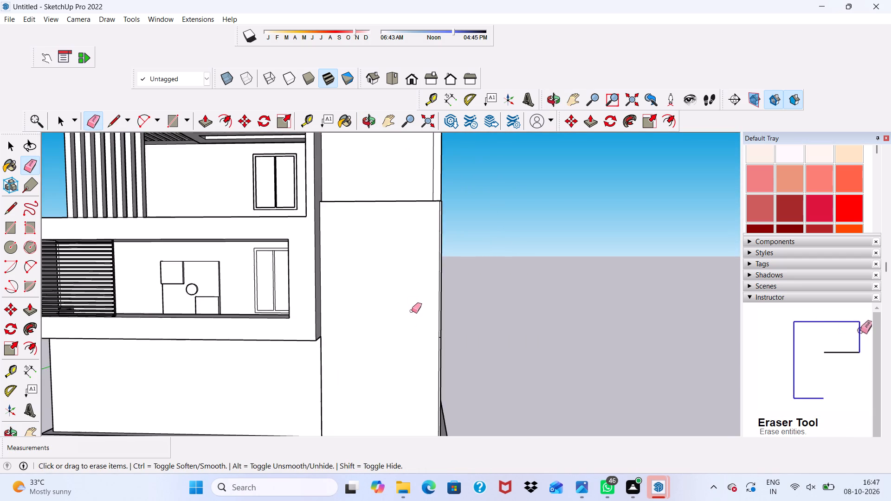
Erase the short horizontal seam across the tall panel's narrow outer side face.
scroll(412, 311, down, 3)
middle_drag(413, 308, 228, 319)
scroll(303, 329, up, 9)
drag(289, 340, 289, 341)
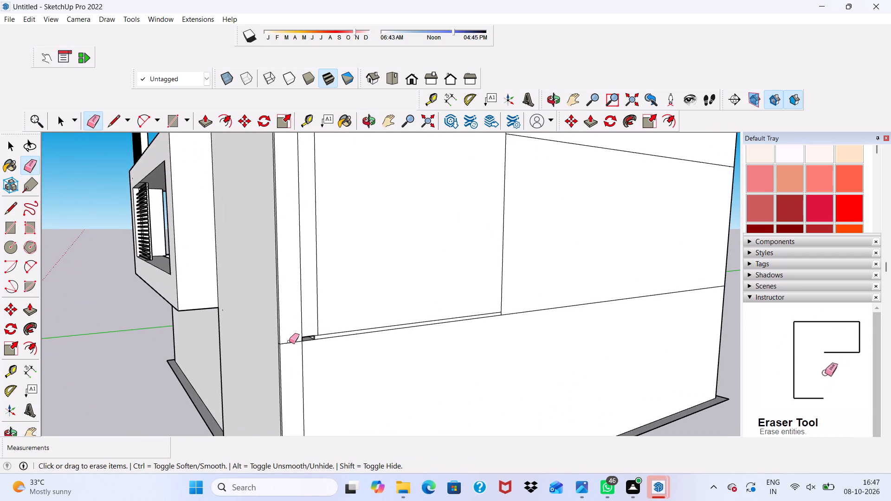
drag(289, 341, 289, 353)
Examine the tall panel, the balcony frame and the lower wall from the front, from above and from the side.
scroll(320, 279, down, 6)
middle_drag(297, 345, 456, 369)
key(space)
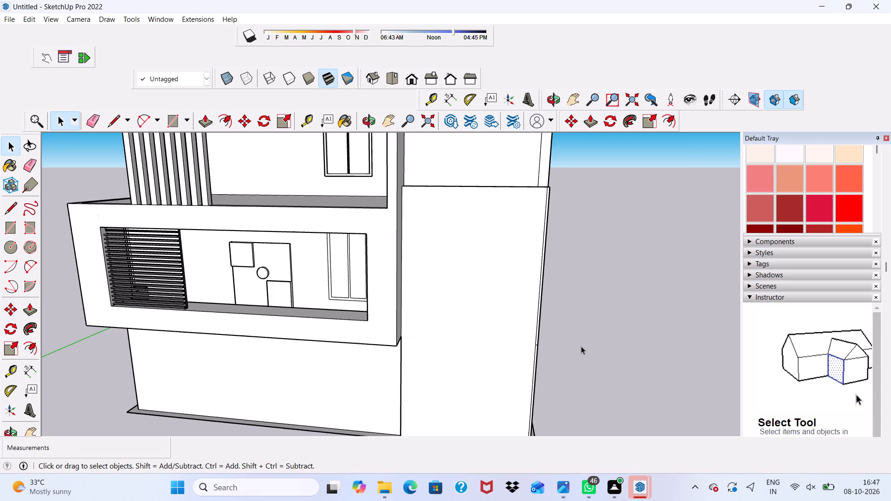
scroll(575, 311, up, 1)
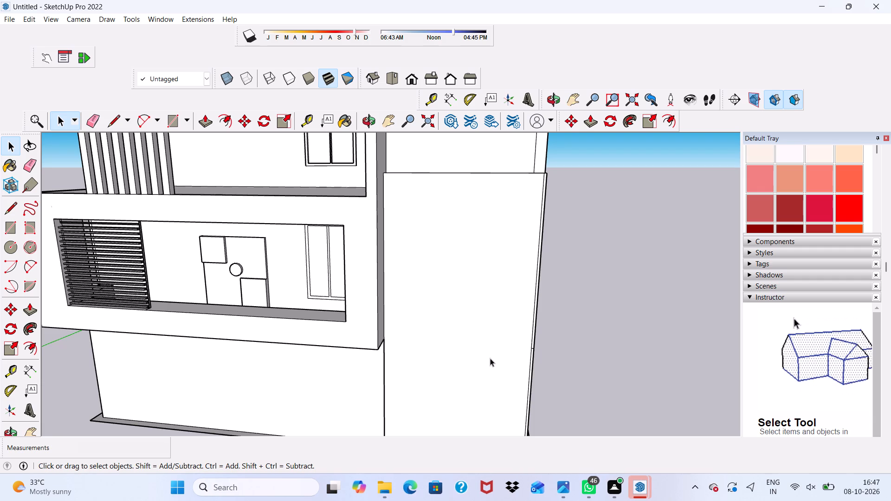
scroll(490, 358, down, 3)
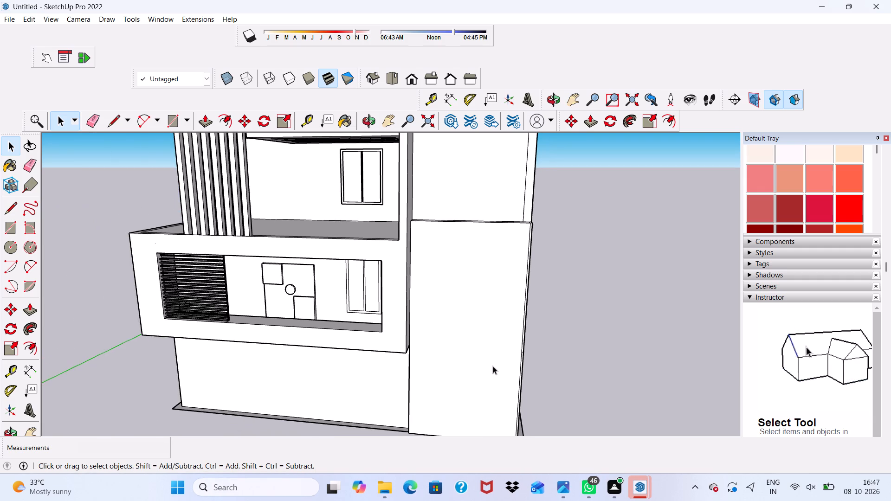
scroll(497, 374, up, 5)
scroll(507, 295, down, 1)
middle_drag(507, 295, 484, 316)
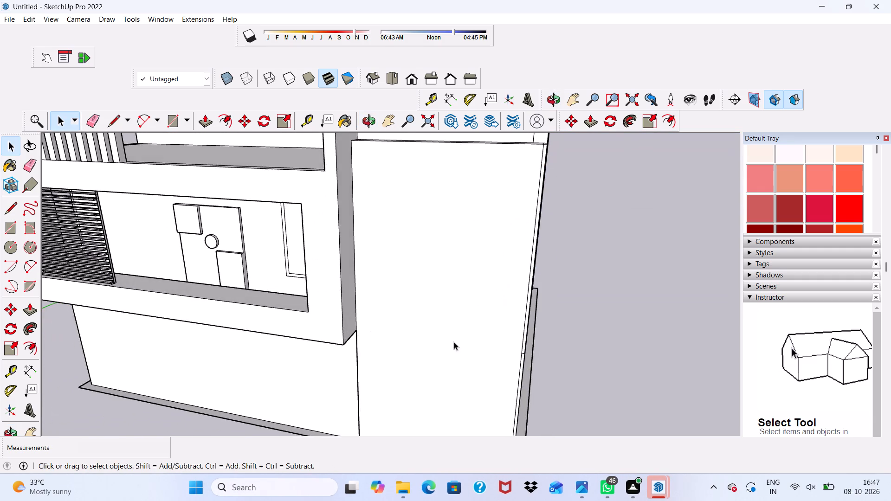
scroll(448, 285, down, 4)
middle_drag(446, 287, 477, 222)
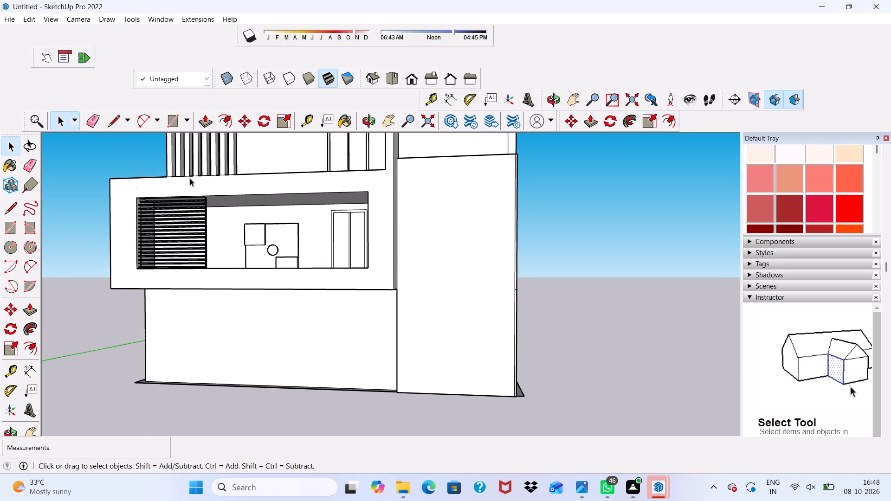
scroll(190, 178, down, 3)
scroll(0, 304, down, 1)
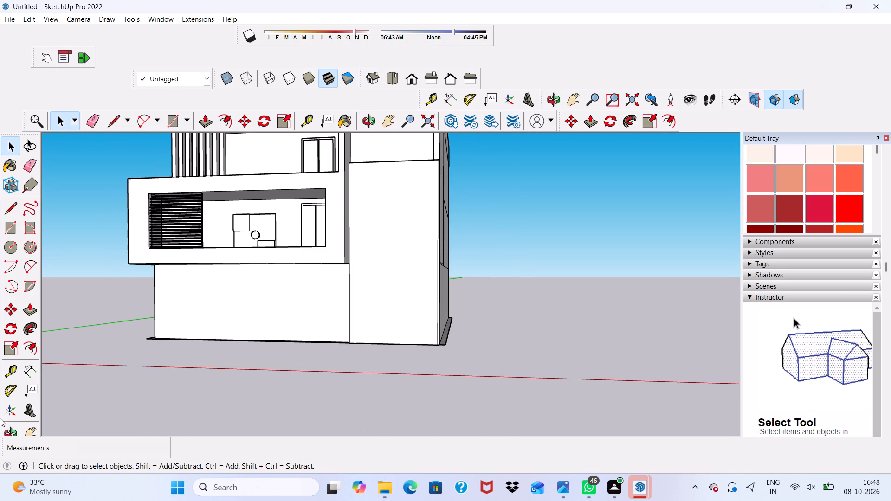
scroll(355, 263, up, 2)
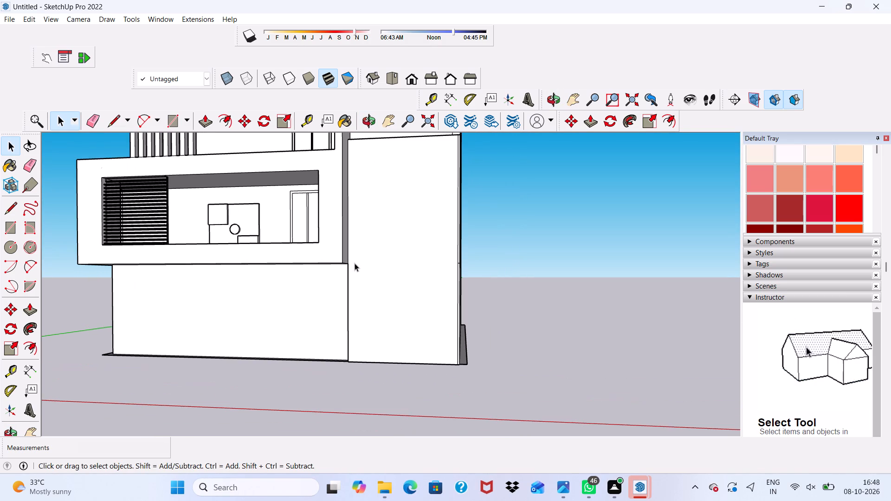
scroll(385, 148, up, 4)
scroll(259, 167, down, 2)
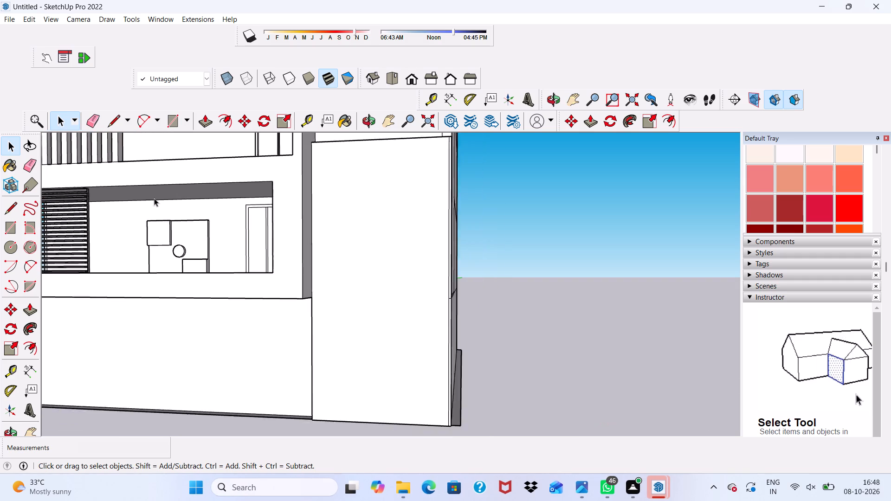
scroll(154, 198, down, 2)
scroll(258, 223, down, 1)
middle_drag(258, 223, 251, 277)
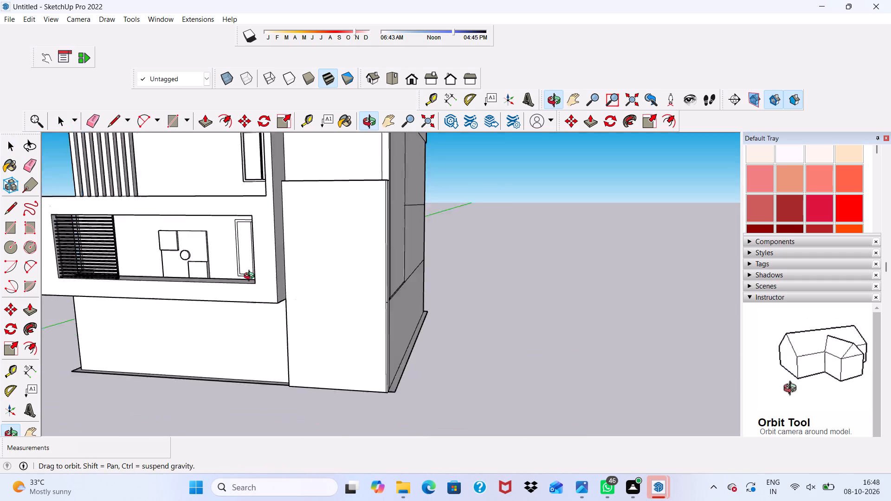
middle_drag(251, 277, 221, 348)
Push/Pull the tall panel's front face inward by 3".
scroll(300, 330, up, 3)
click(312, 317)
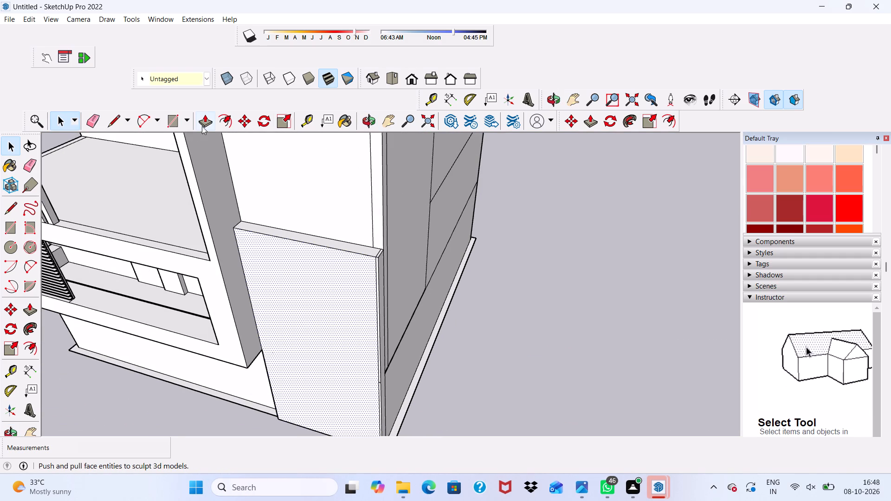
click(202, 123)
drag(291, 285, 301, 268)
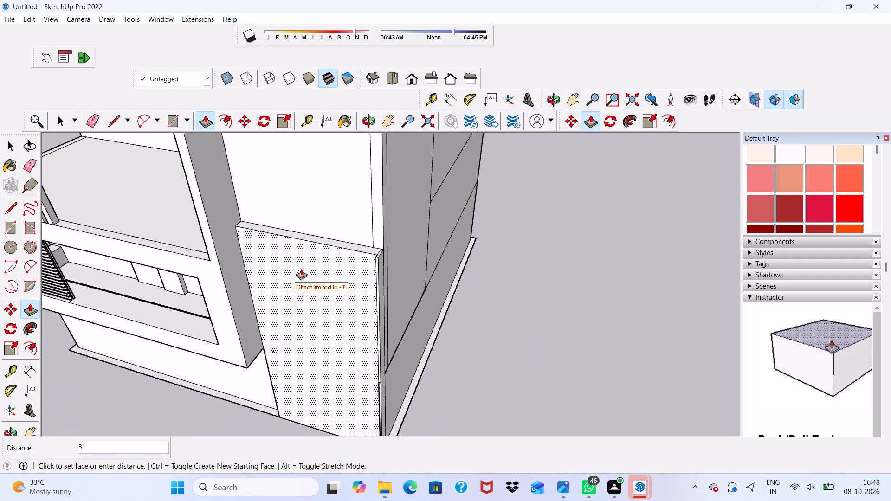
drag(301, 268, 302, 267)
Push/Pull the narrow front strip along the tall panel's outer edge inward by 3", flush with the front face.
scroll(293, 291, up, 5)
scroll(292, 272, down, 2)
middle_drag(310, 265, 309, 248)
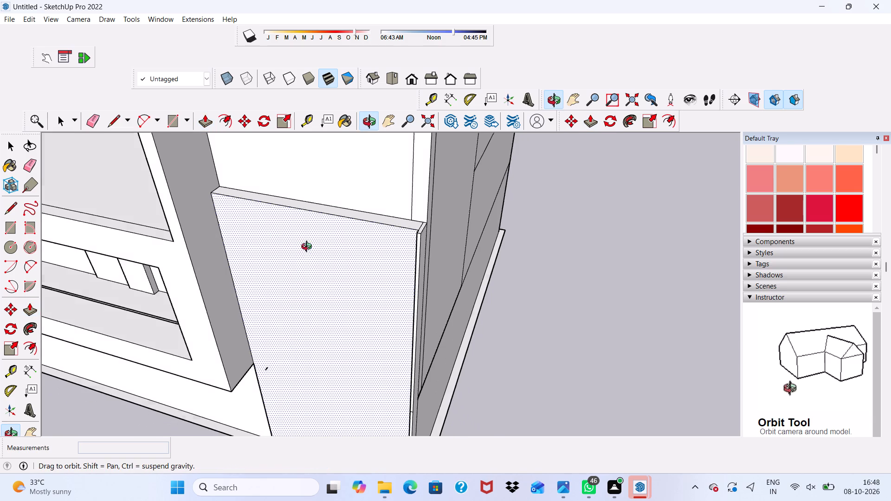
middle_drag(309, 248, 458, 261)
scroll(557, 227, up, 5)
scroll(492, 208, up, 9)
key(space)
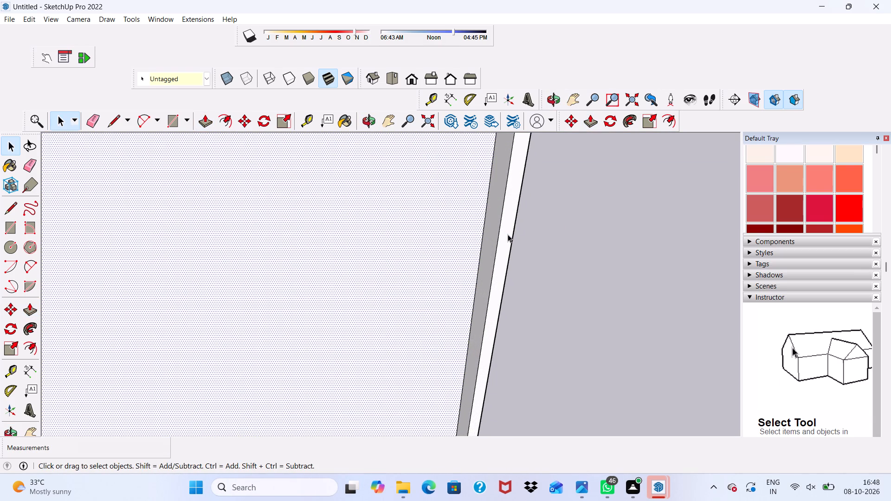
scroll(495, 235, up, 3)
scroll(545, 213, up, 1)
click(474, 243)
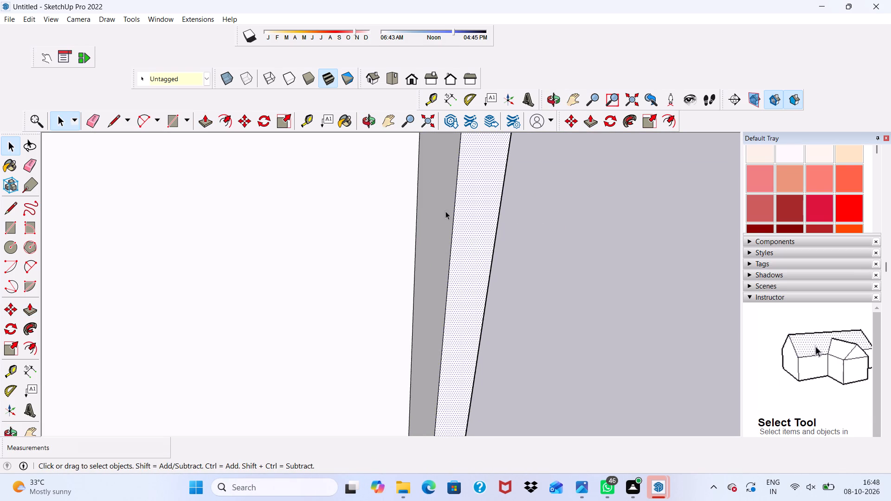
click(203, 121)
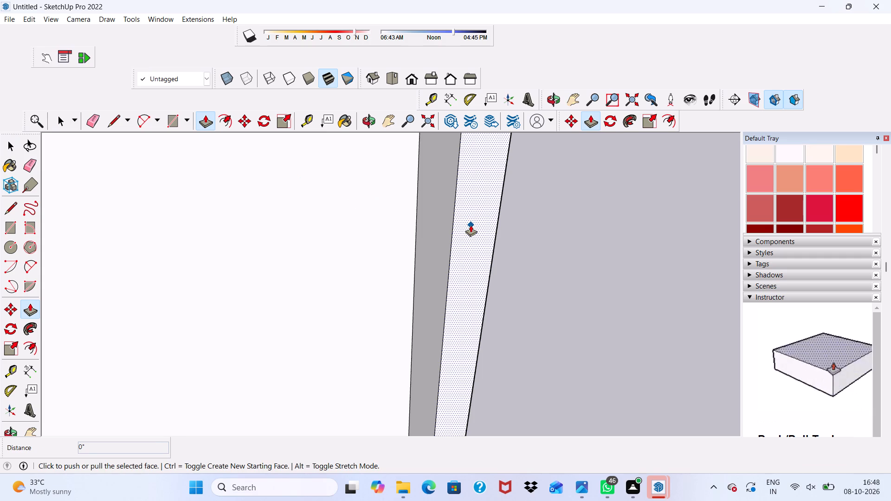
drag(471, 225, 417, 186)
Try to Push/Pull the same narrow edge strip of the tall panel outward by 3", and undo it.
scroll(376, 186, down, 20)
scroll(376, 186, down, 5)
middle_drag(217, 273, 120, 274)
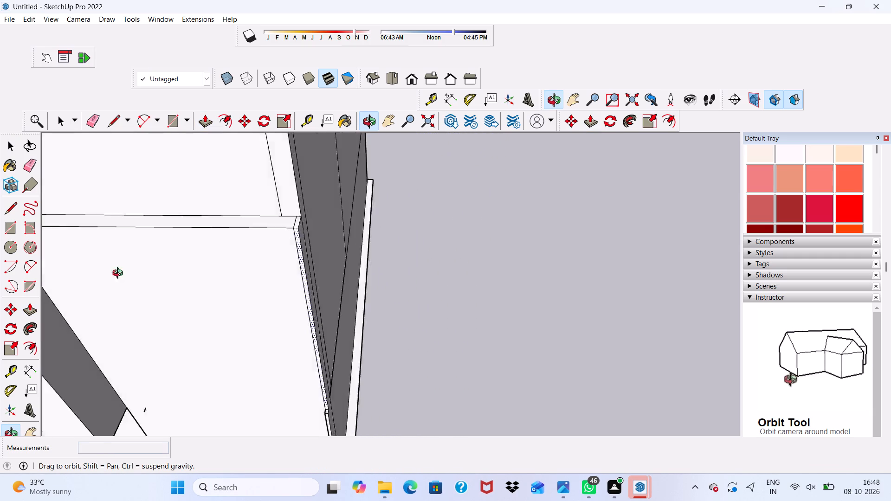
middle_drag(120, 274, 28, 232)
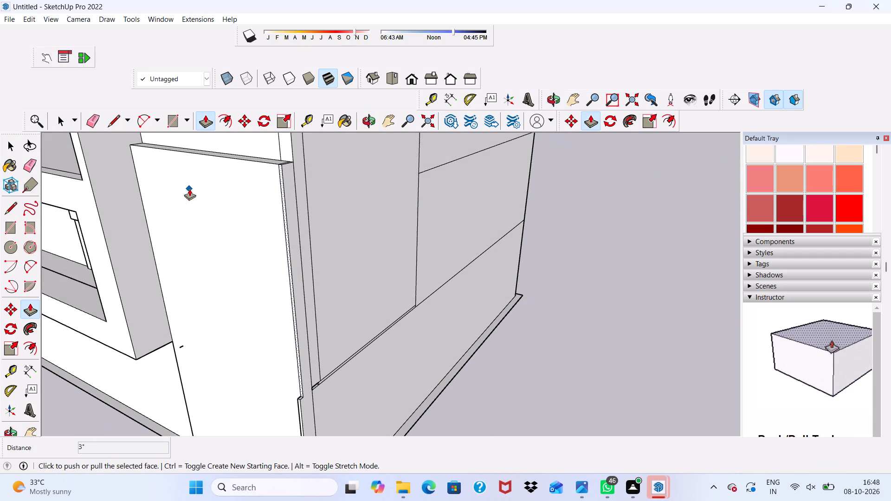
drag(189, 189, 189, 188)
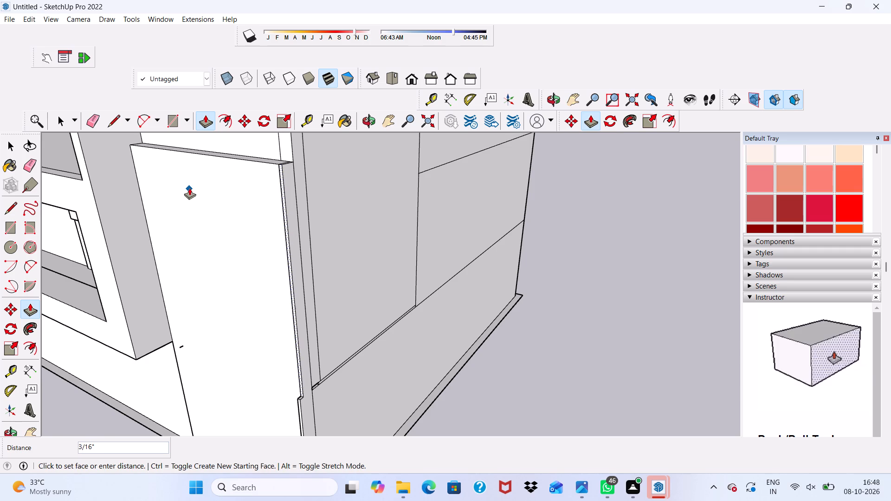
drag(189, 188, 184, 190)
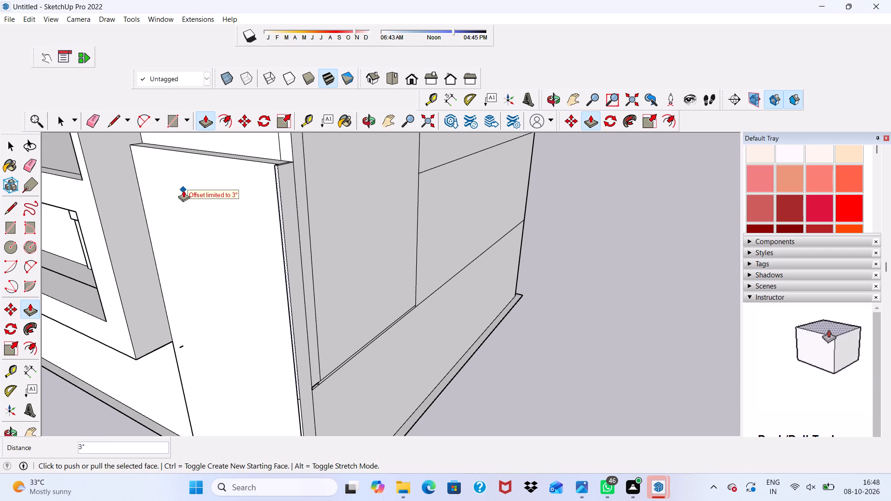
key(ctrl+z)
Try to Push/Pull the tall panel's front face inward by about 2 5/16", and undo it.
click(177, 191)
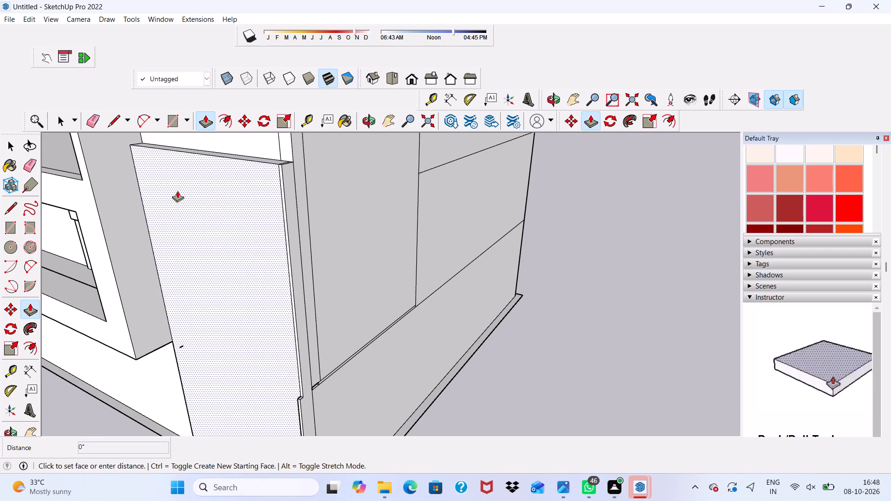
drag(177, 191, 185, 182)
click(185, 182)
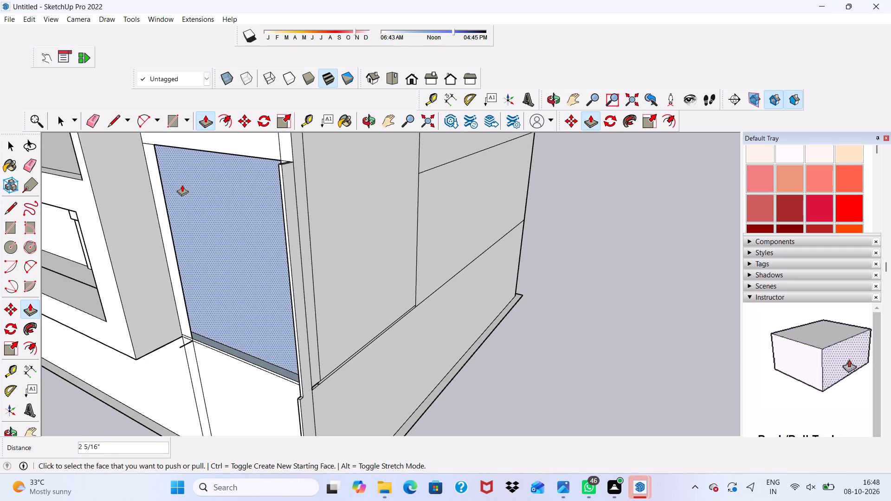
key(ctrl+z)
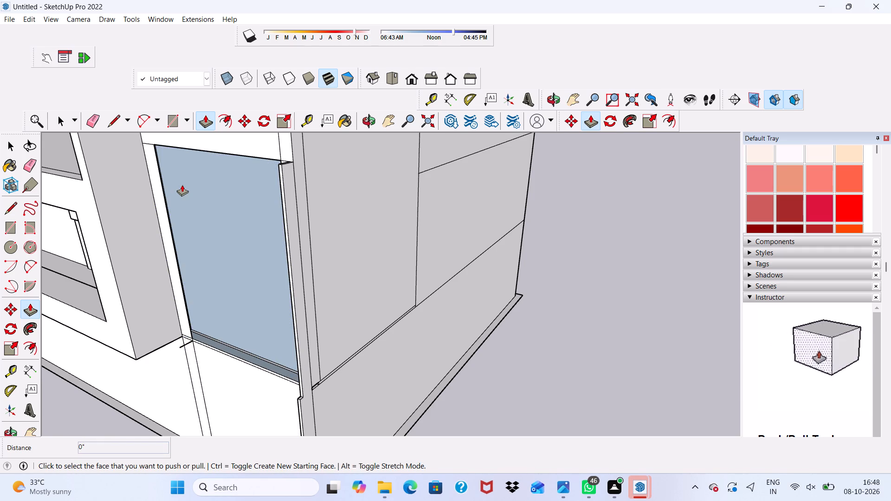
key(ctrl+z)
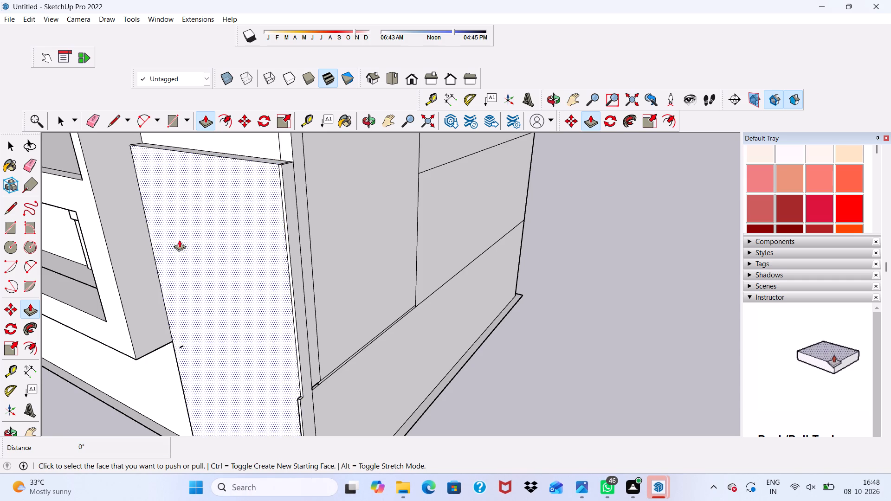
Erase the tiny stray edge on the tall panel's front face beside the balcony frame's lower corner.
scroll(162, 264, down, 7)
middle_drag(174, 294, 255, 219)
scroll(200, 300, up, 6)
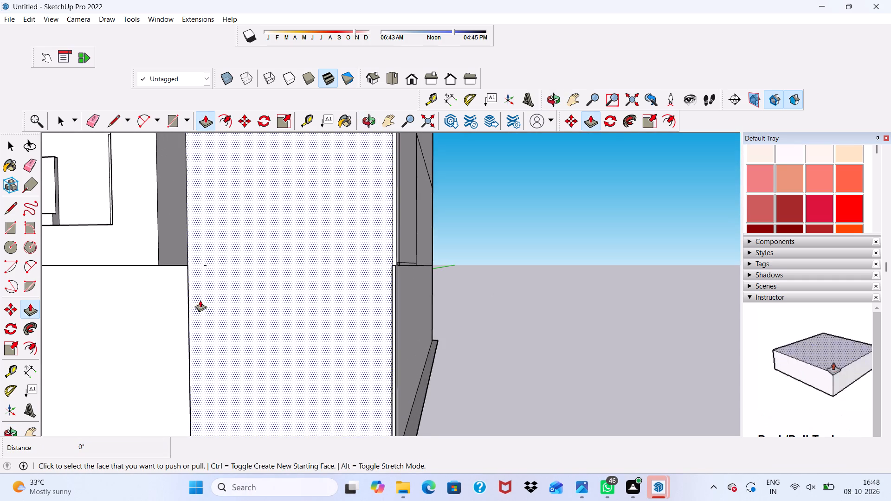
scroll(211, 281, down, 3)
scroll(210, 276, up, 2)
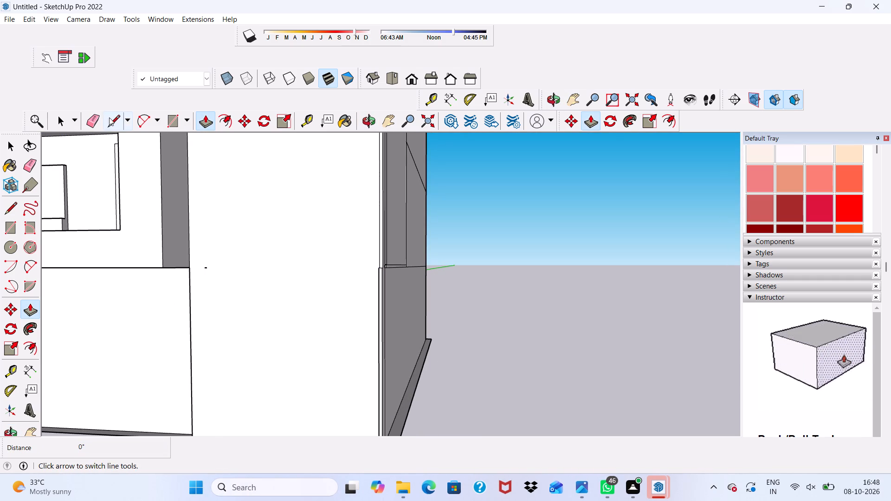
click(88, 113)
scroll(261, 355, up, 3)
scroll(168, 225, up, 4)
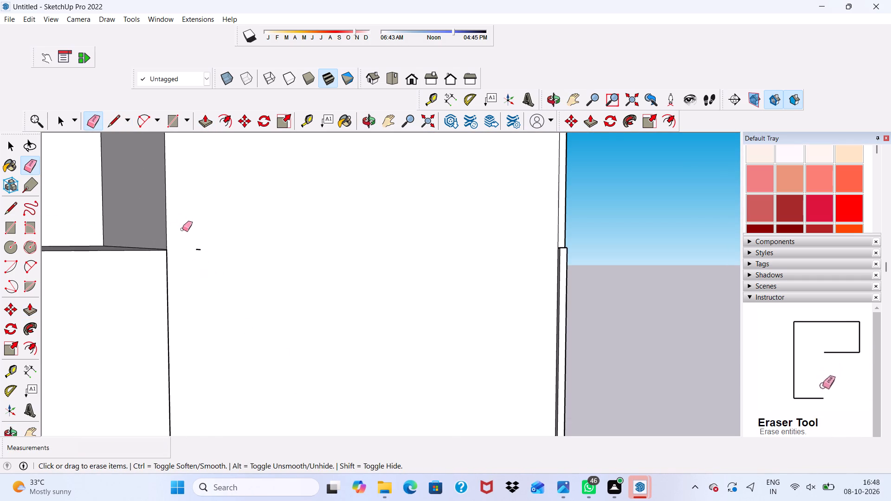
click(198, 250)
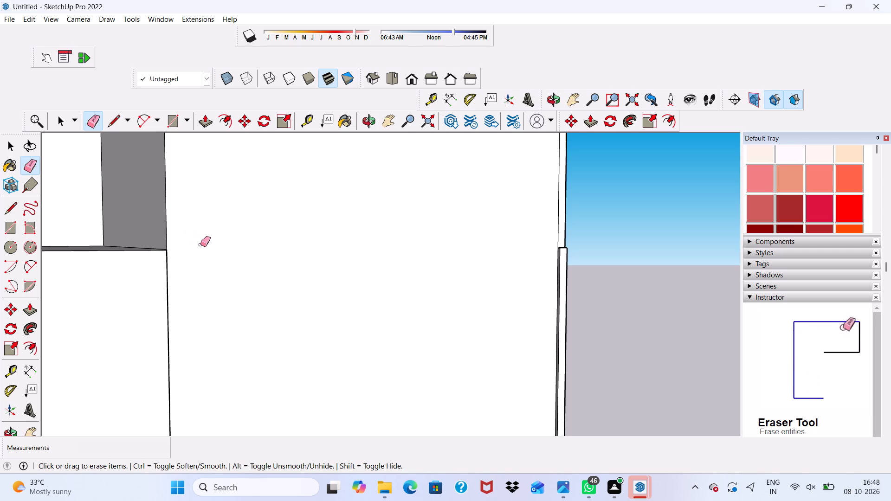
scroll(201, 243, down, 8)
key(space)
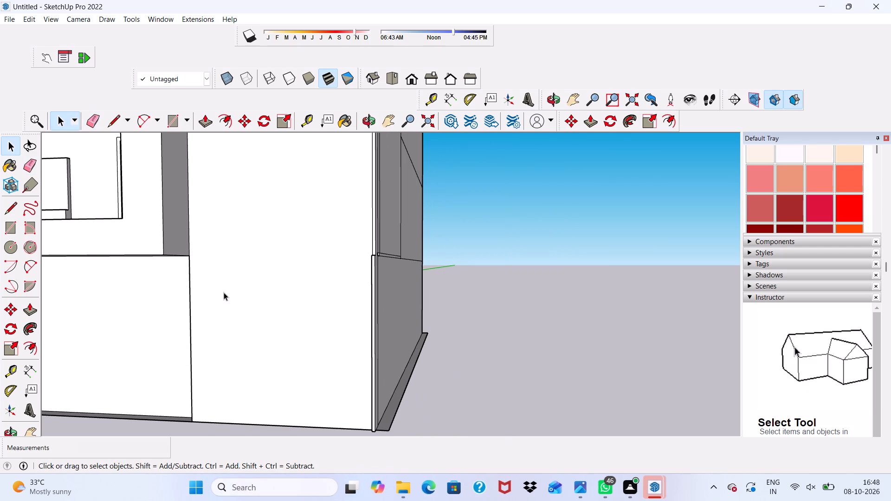
Draw an upright rectangle about 17' 5" by 5' 7 11/16" in the middle of the tall panel's front face.
click(164, 119)
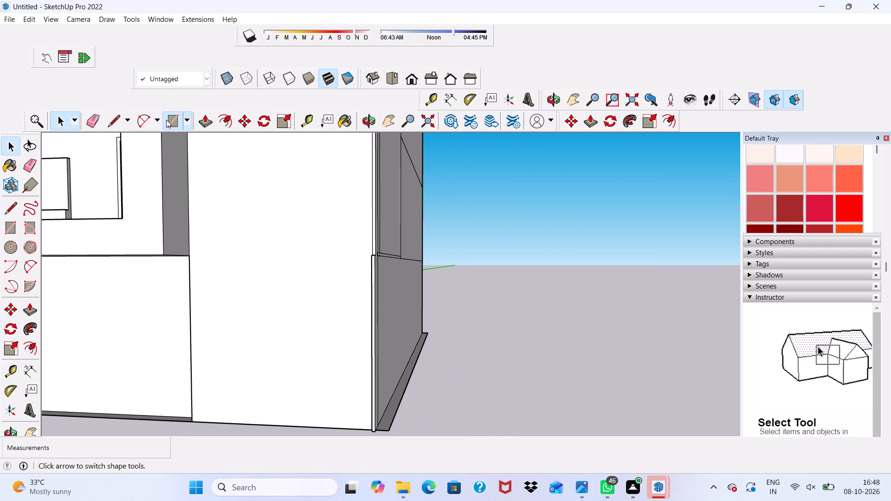
scroll(287, 185, down, 7)
middle_drag(317, 235, 382, 281)
scroll(335, 186, up, 3)
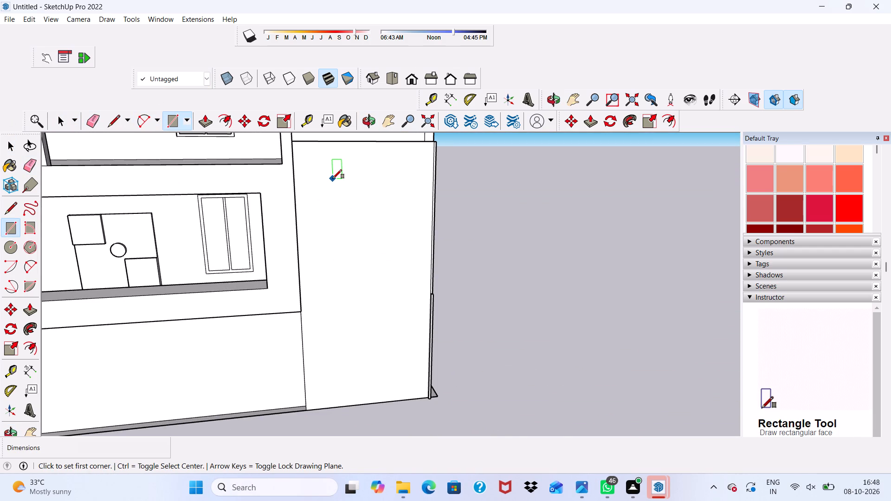
scroll(333, 179, up, 1)
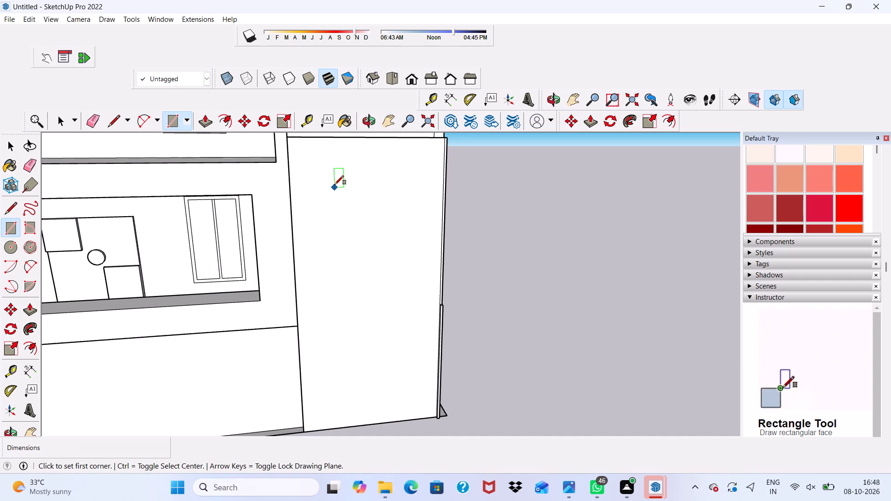
click(334, 179)
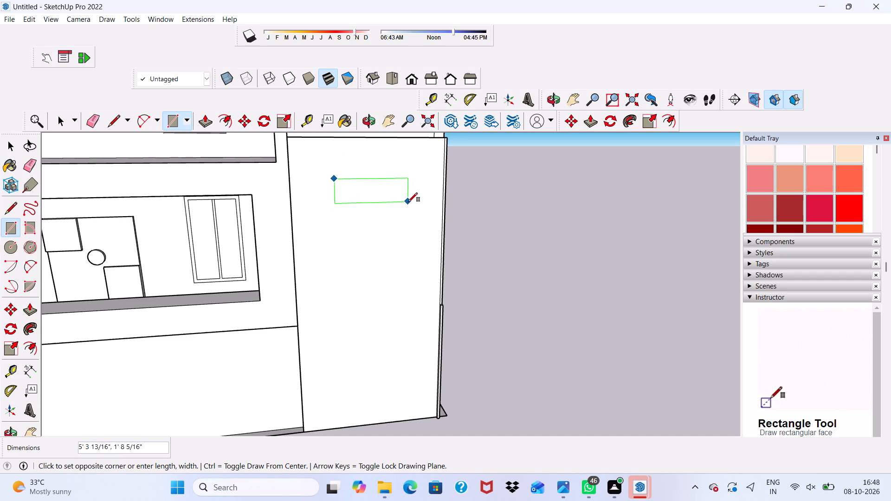
scroll(409, 243, up, 2)
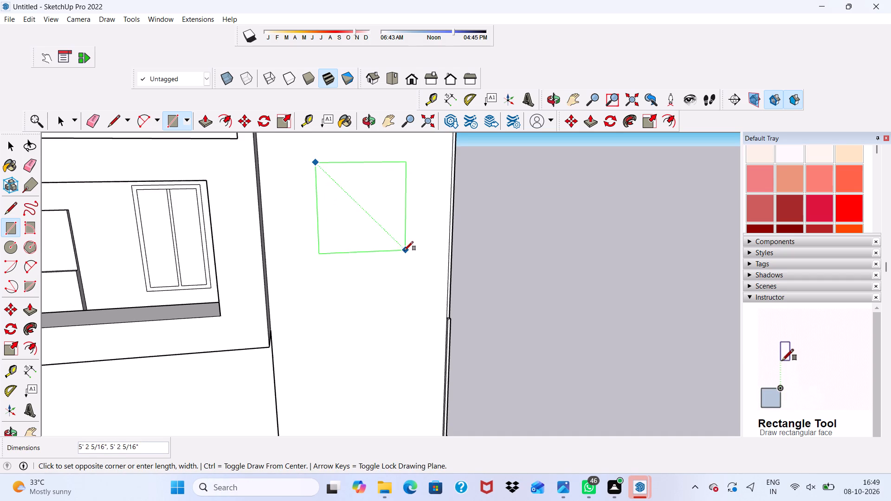
scroll(371, 307, down, 3)
scroll(362, 363, down, 3)
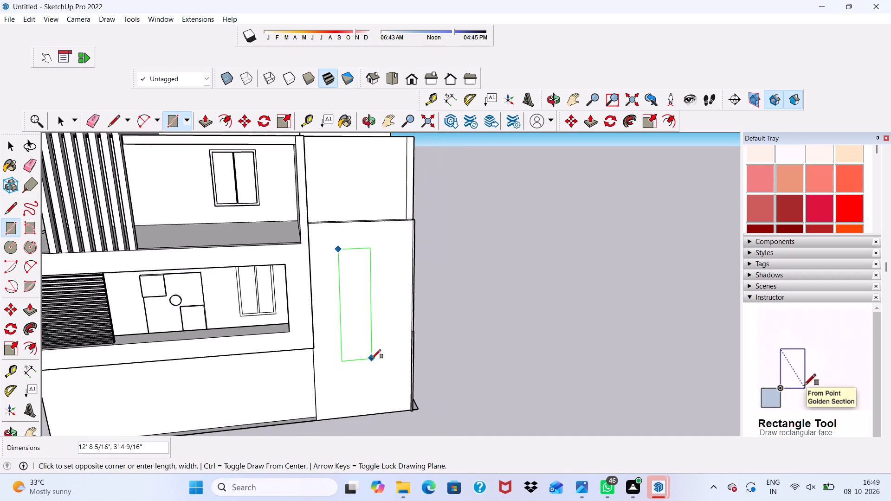
scroll(371, 369, up, 5)
scroll(396, 362, down, 3)
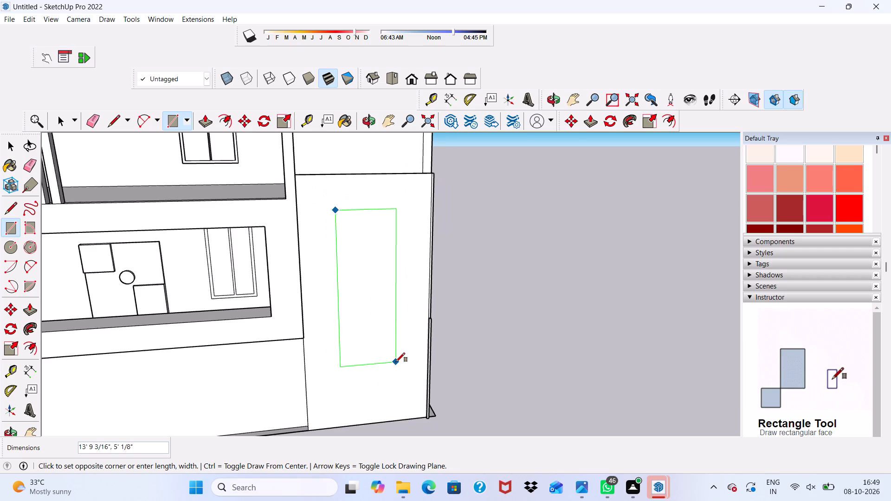
scroll(385, 370, up, 1)
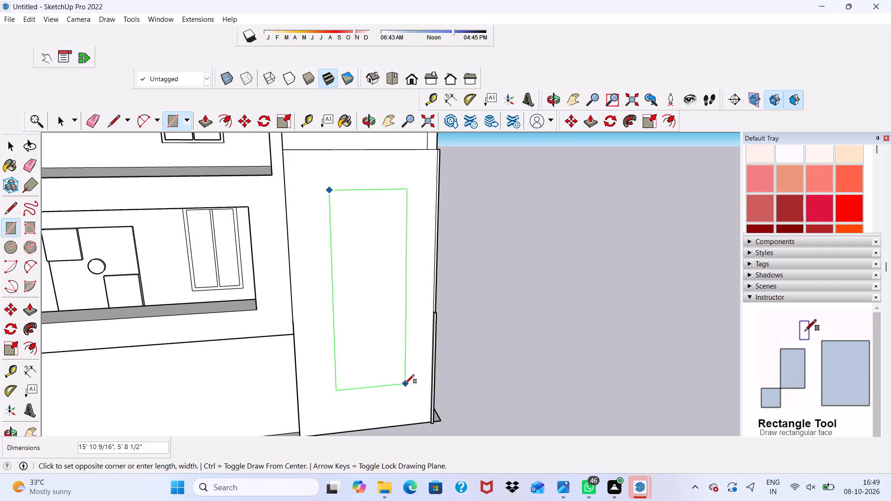
click(404, 400)
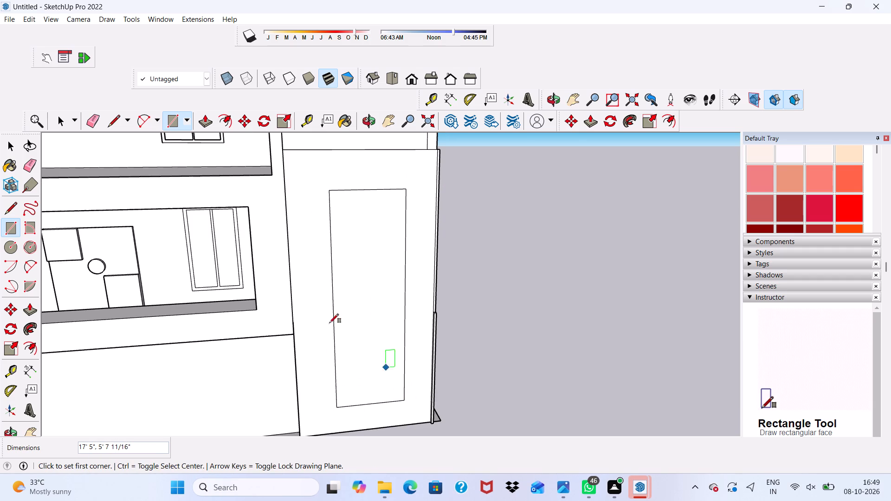
Offset the rectangle on the tall panel outward by 6" to form a surrounding border.
click(220, 117)
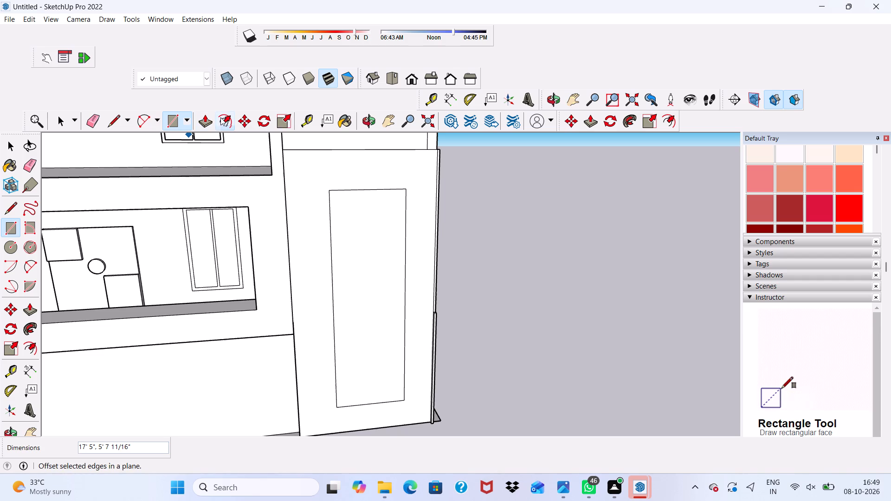
click(337, 257)
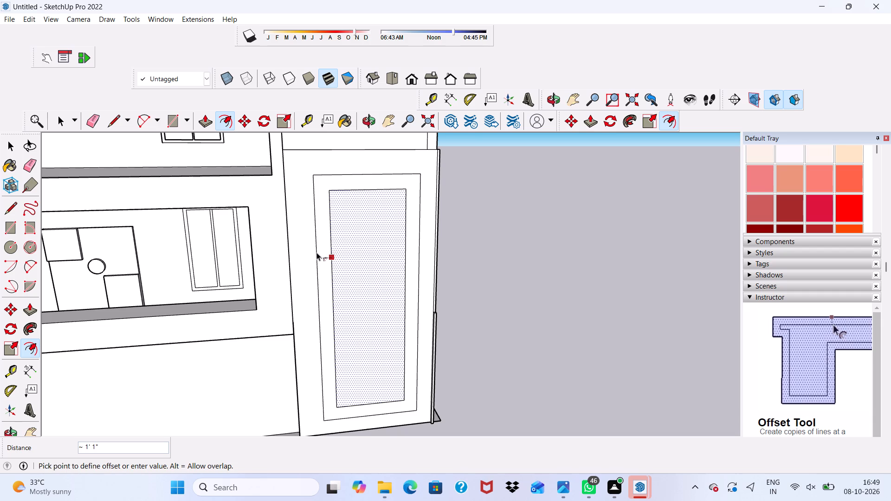
text(6")
key(Return)
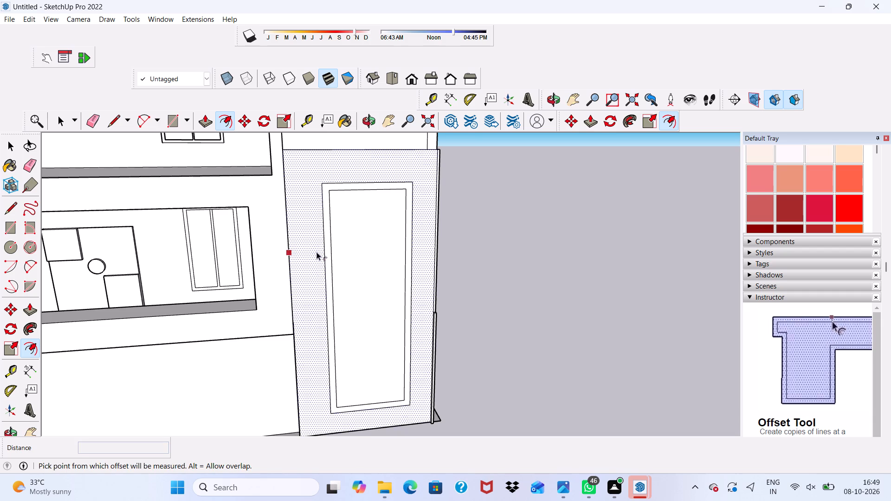
scroll(385, 225, up, 1)
scroll(343, 186, down, 3)
middle_drag(508, 225, 301, 238)
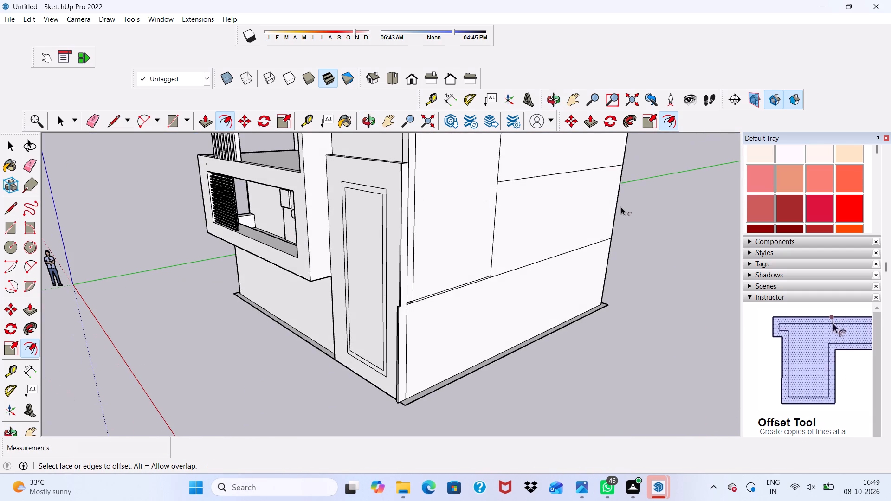
key(space)
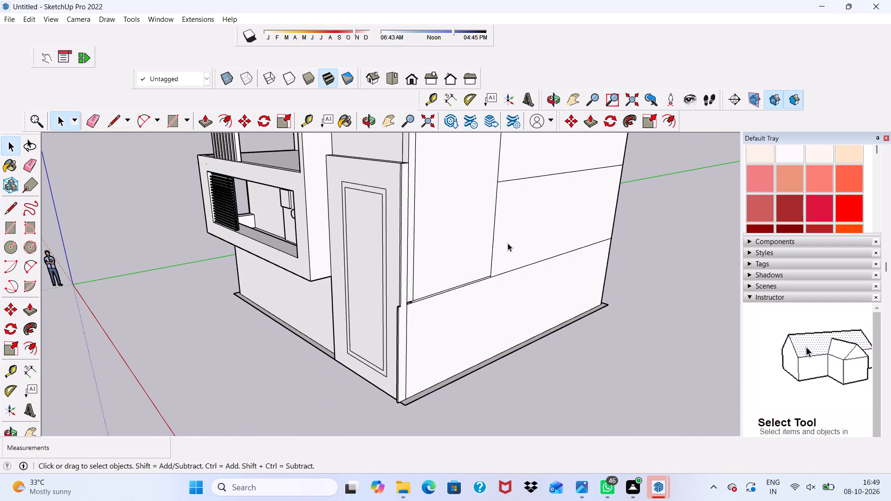
Draw a narrow vertical strip about 17' 5" tall down the middle of the tall panel's inner rectangle as a divider.
middle_drag(505, 249, 671, 269)
scroll(505, 249, down, 1)
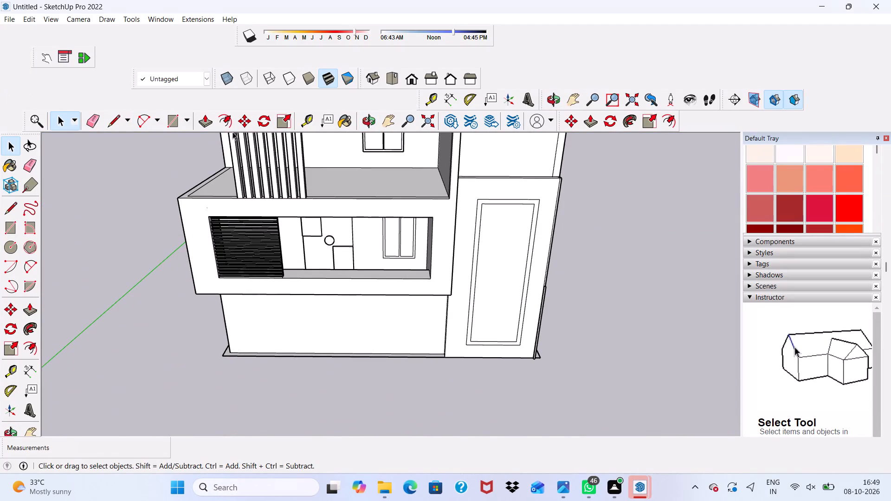
click(173, 118)
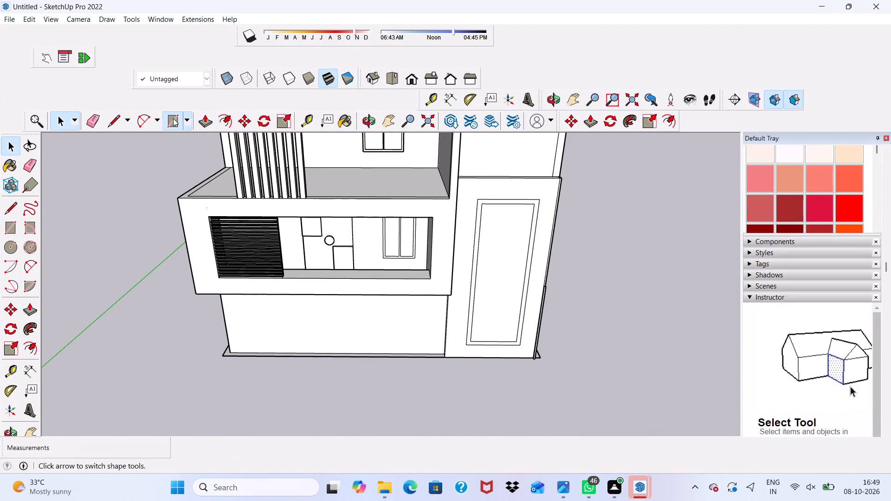
scroll(500, 250, up, 9)
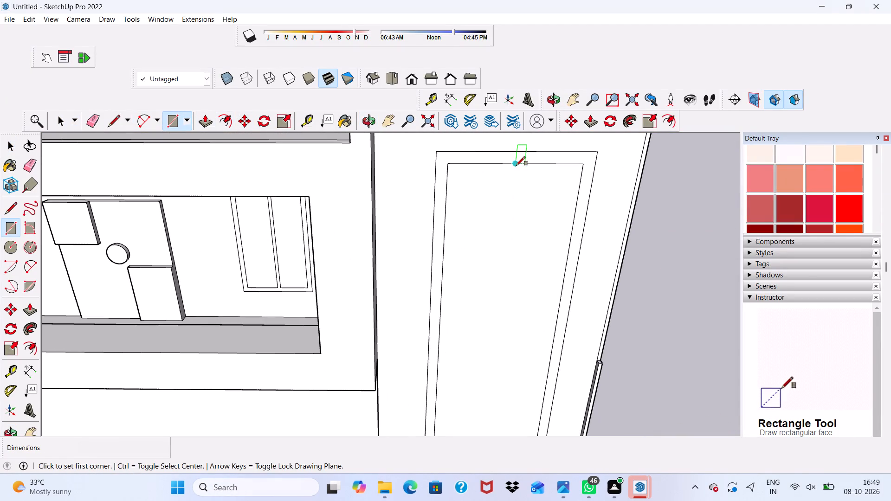
click(516, 166)
scroll(513, 179, down, 11)
middle_drag(505, 331, 487, 287)
scroll(497, 324, up, 4)
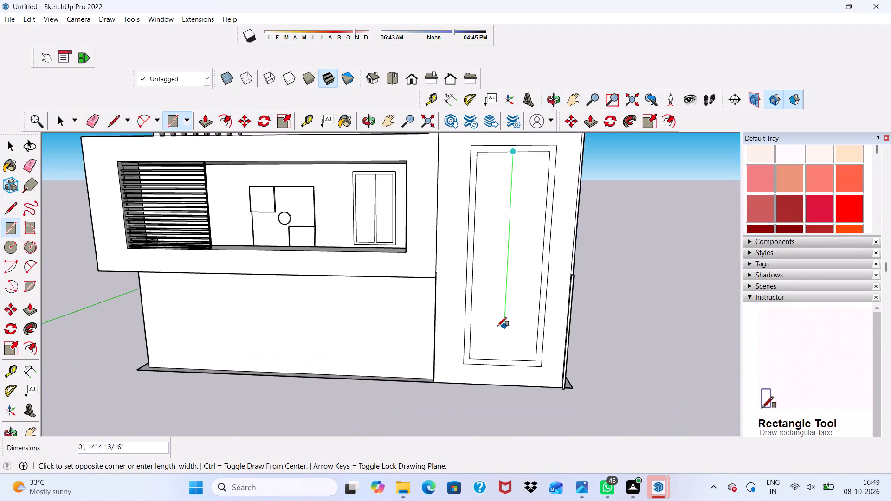
scroll(497, 326, up, 10)
scroll(507, 363, up, 1)
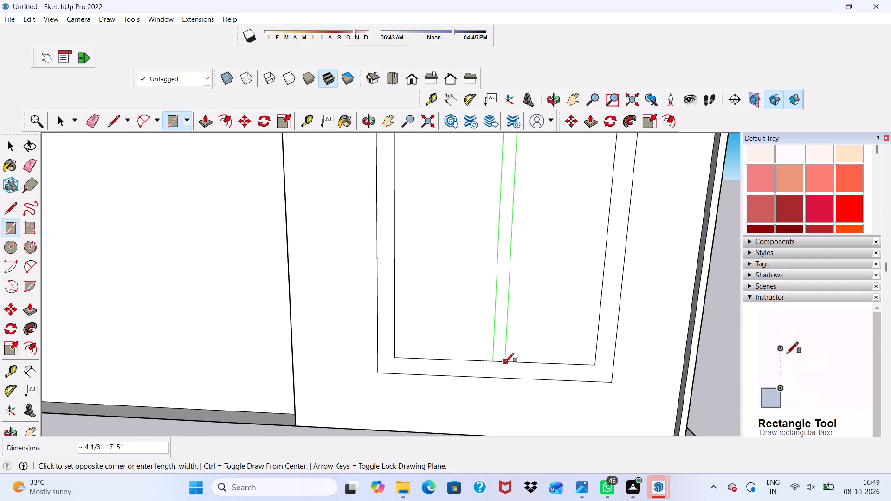
click(503, 362)
scroll(495, 360, down, 5)
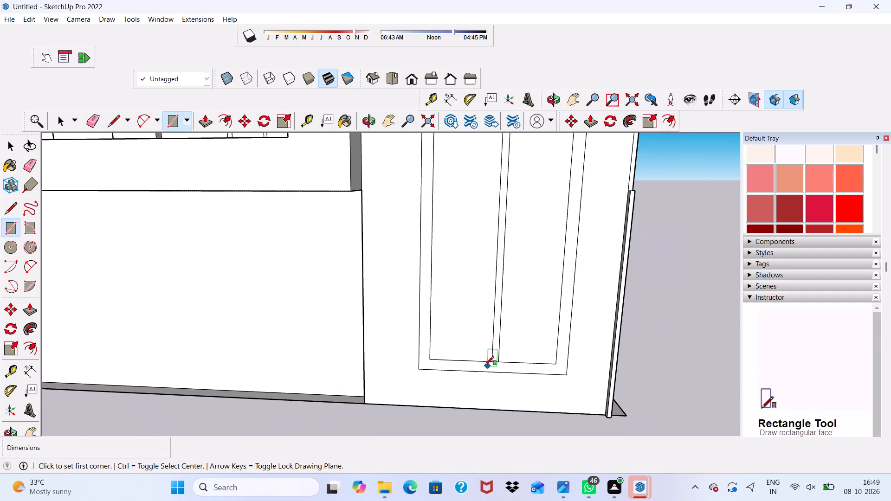
Erase the short edges at the bottom and top ends of the vertical divider so it joins the surrounding border.
click(93, 118)
scroll(519, 400, up, 3)
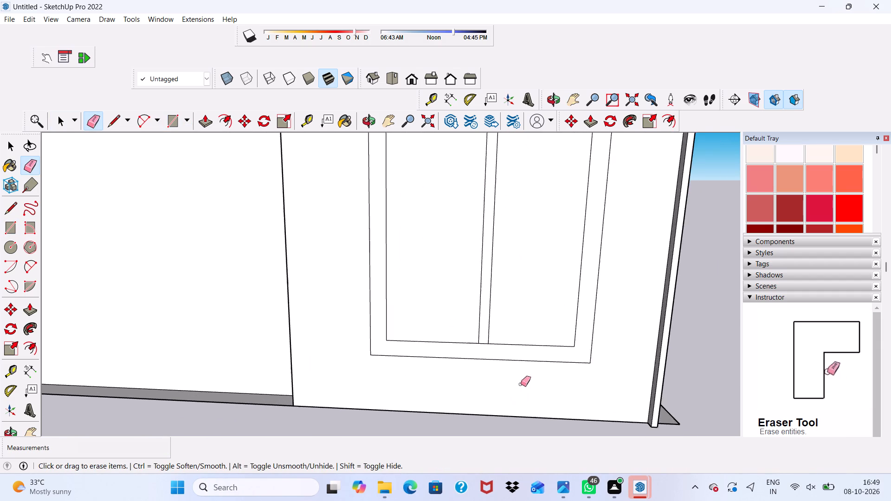
scroll(521, 384, up, 14)
drag(466, 355, 456, 373)
scroll(454, 364, down, 20)
scroll(454, 364, down, 13)
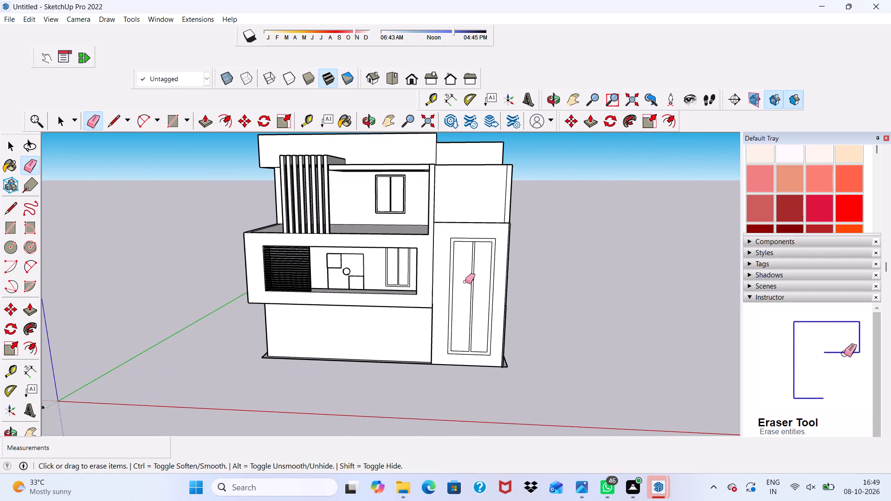
scroll(458, 227, up, 20)
scroll(458, 227, up, 4)
scroll(530, 269, up, 1)
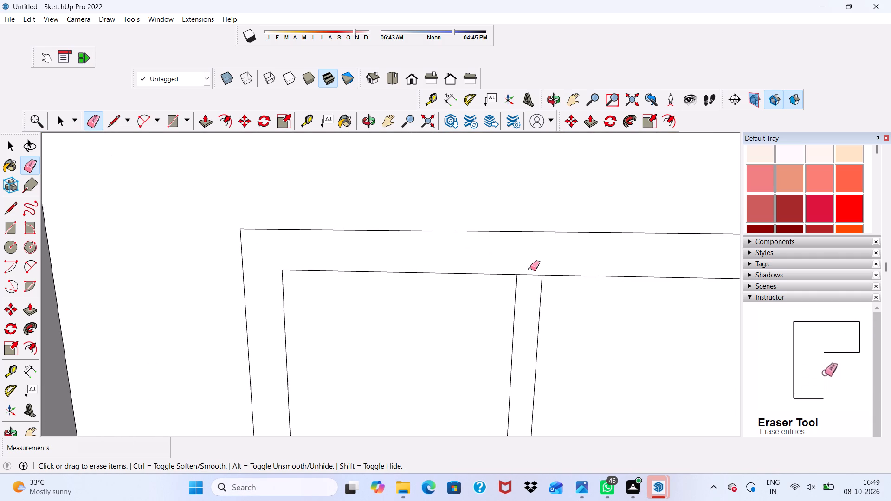
drag(530, 272, 531, 283)
scroll(530, 283, down, 14)
middle_drag(435, 276, 447, 201)
key(space)
key(space)
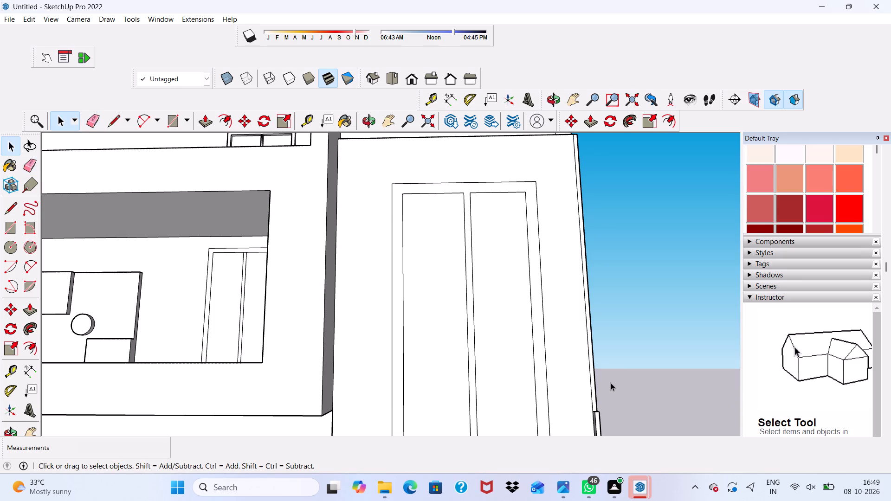
Draw a horizontal divider strip about 2 7/8" by 5' 7 11/16" across the full width of the tall window's inner rectangle.
scroll(573, 440, down, 1)
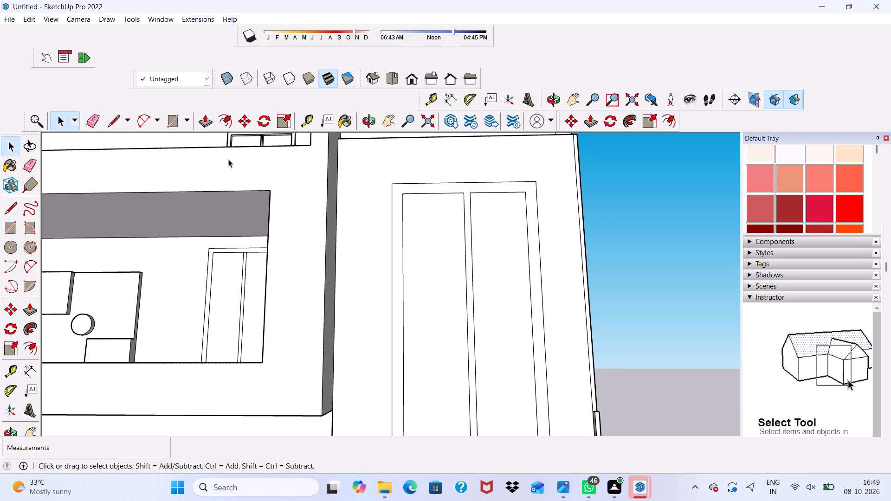
click(167, 116)
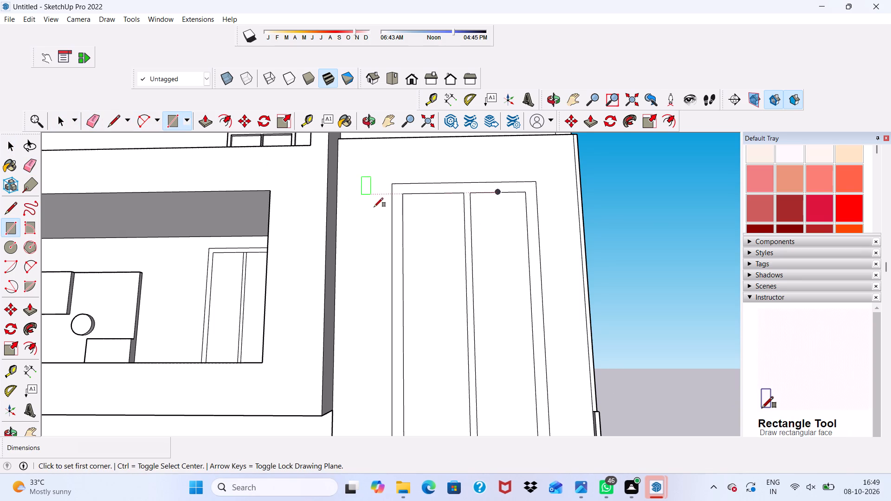
scroll(372, 193, down, 4)
scroll(444, 195, up, 1)
scroll(461, 219, down, 4)
scroll(419, 303, up, 5)
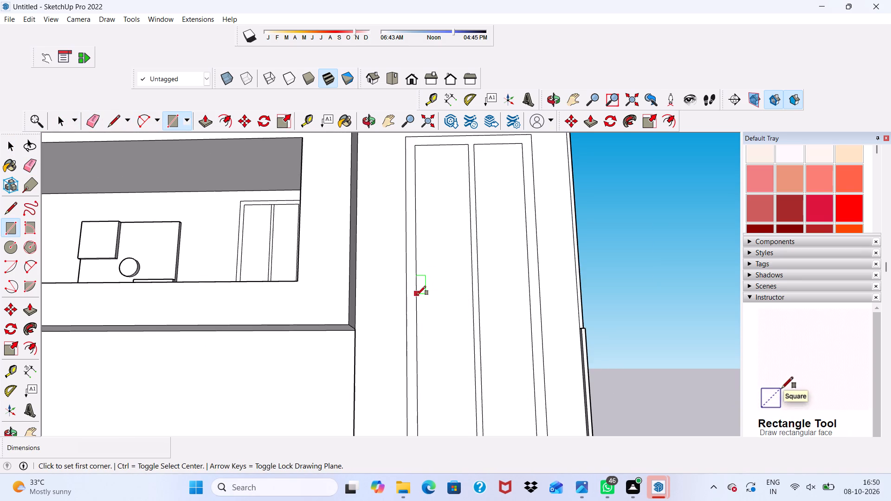
click(415, 292)
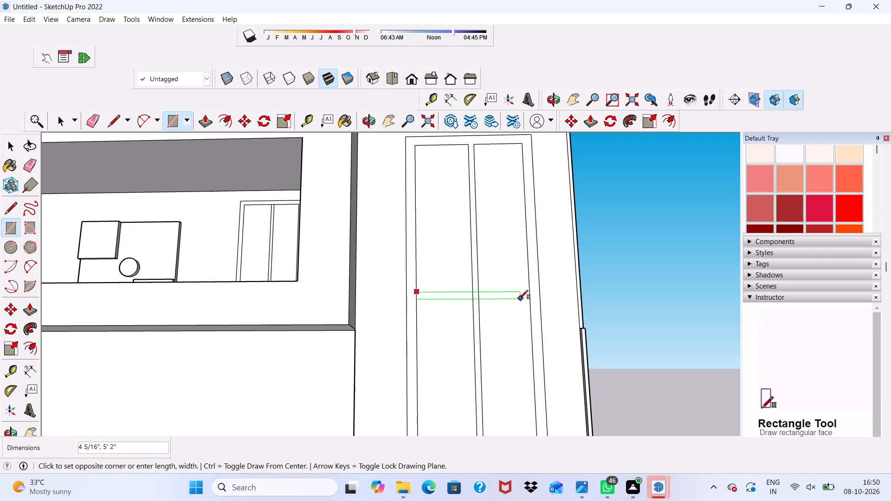
scroll(517, 310, up, 4)
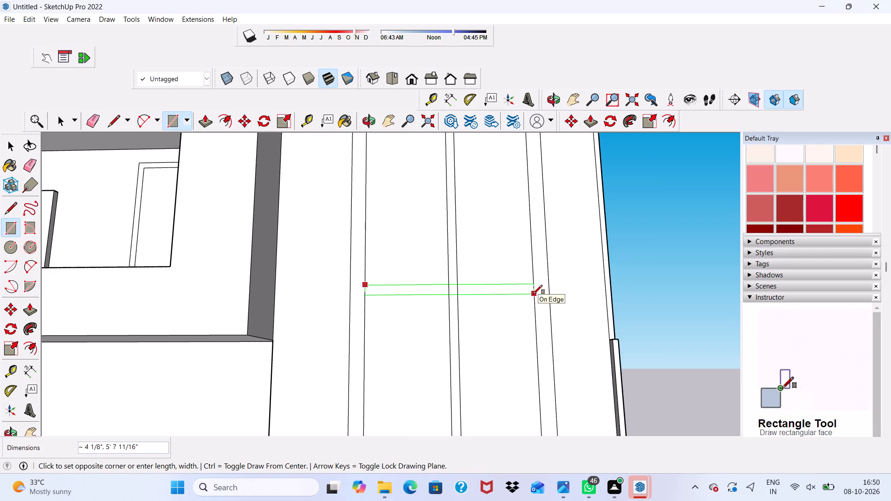
click(536, 291)
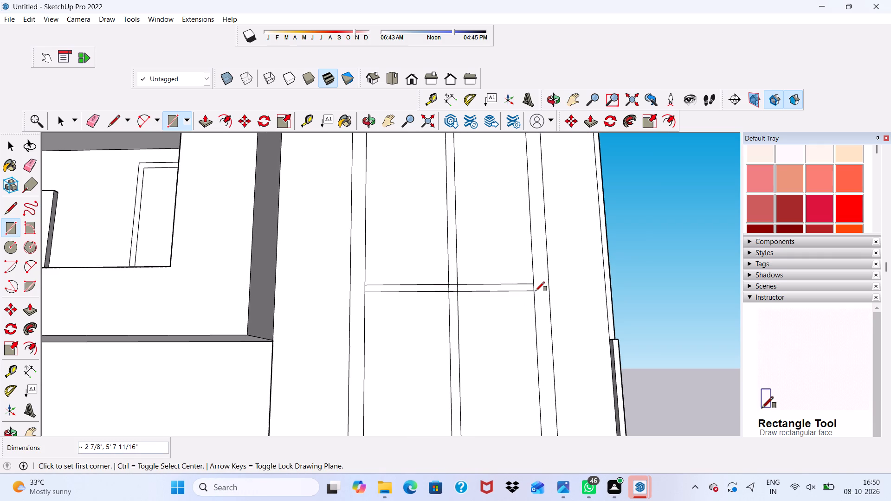
Draw a second horizontal divider strip about 2 5/8" by 5' 7 11/16" across the tall window, a short distance below the first.
scroll(408, 279, down, 8)
scroll(425, 355, up, 4)
scroll(396, 330, up, 3)
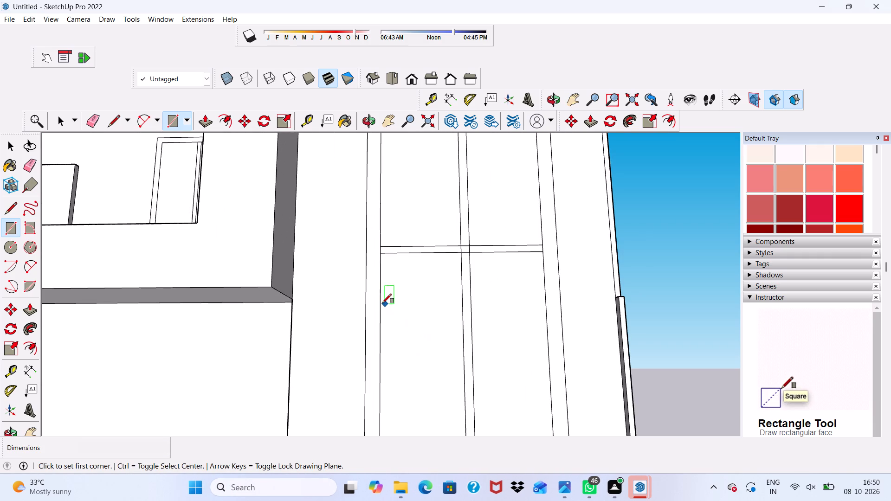
click(382, 303)
scroll(382, 303, down, 5)
scroll(484, 319, up, 8)
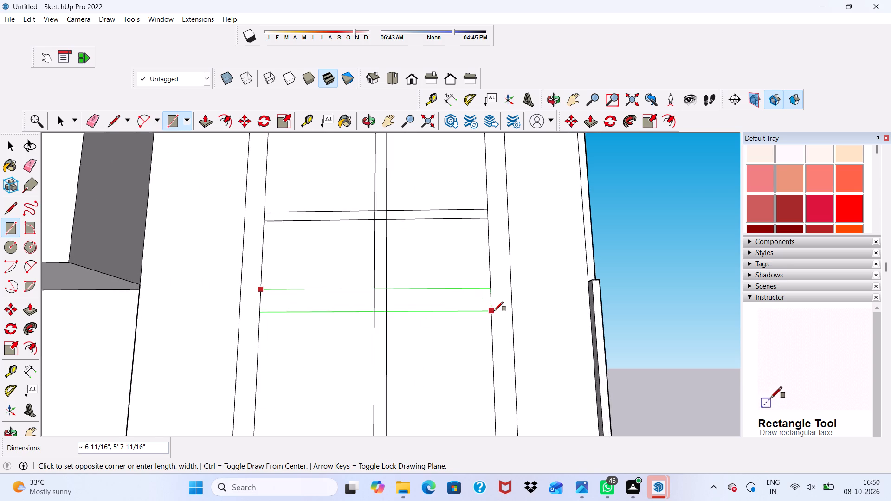
scroll(485, 308, up, 1)
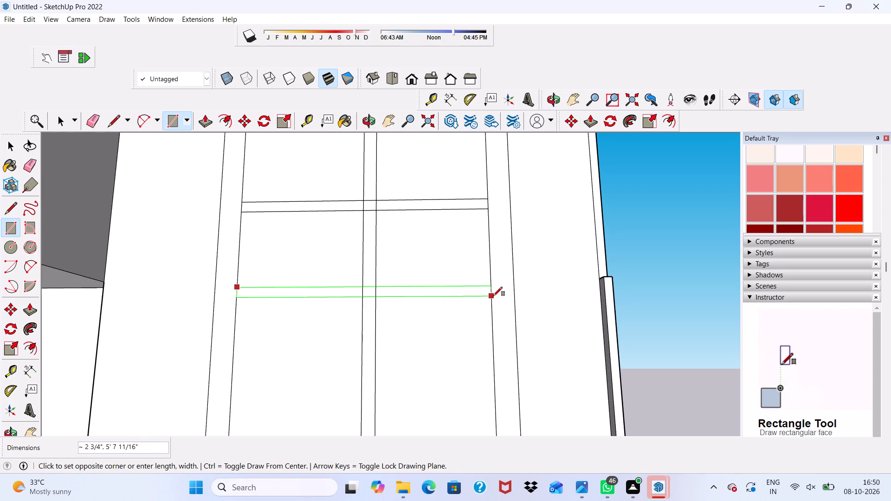
click(493, 295)
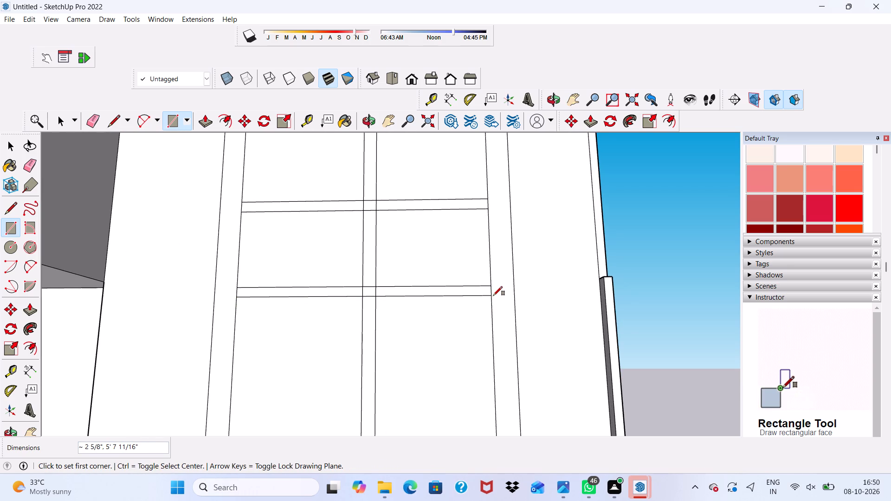
key(space)
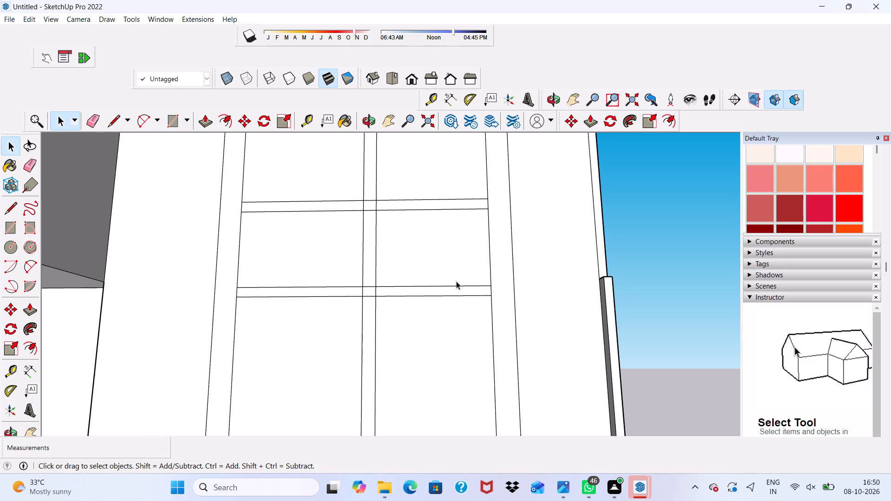
Erase the overlapping edges where both horizontal dividers cross the vertical divider, leaving clean open intersections.
click(91, 123)
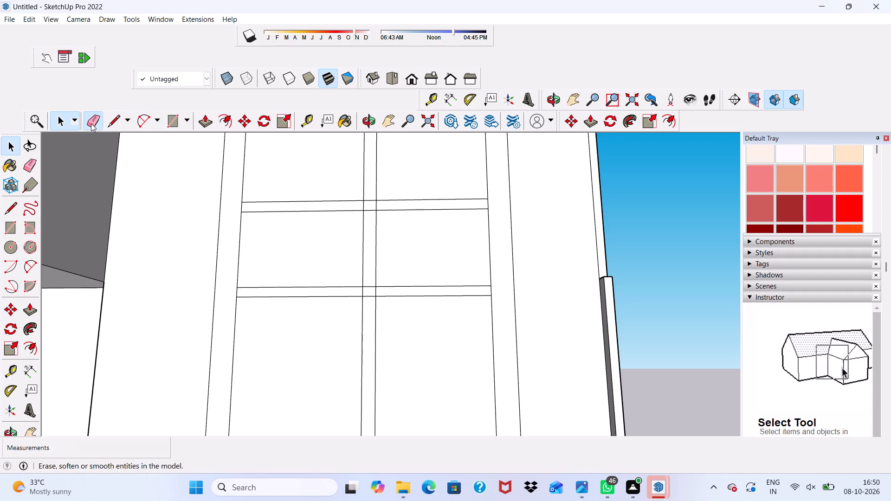
scroll(379, 209, up, 8)
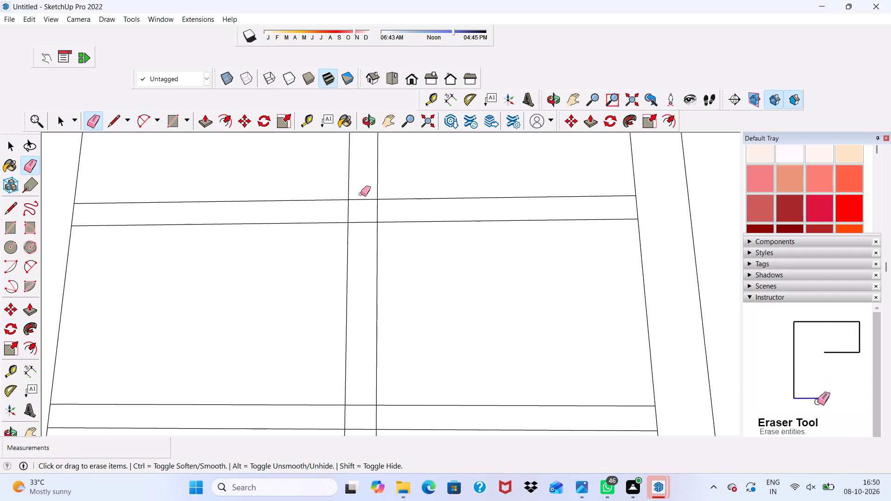
drag(344, 206, 385, 214)
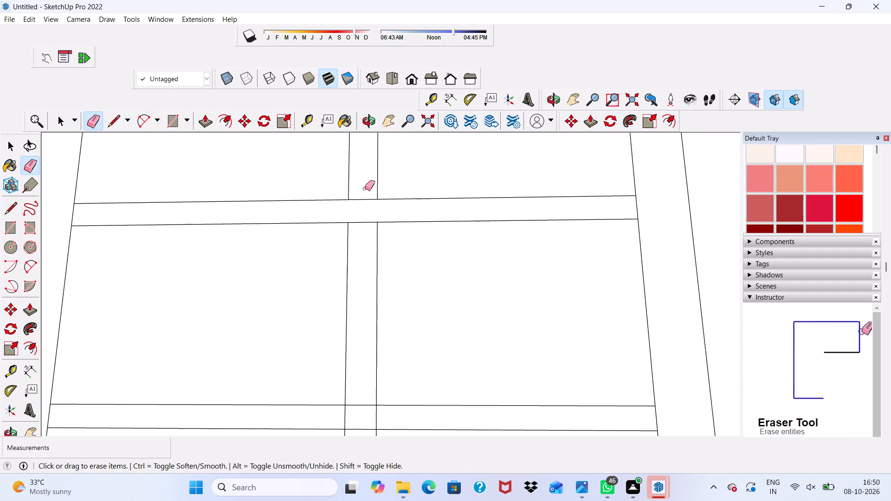
drag(364, 189, 355, 229)
scroll(354, 200, down, 12)
scroll(347, 336, up, 6)
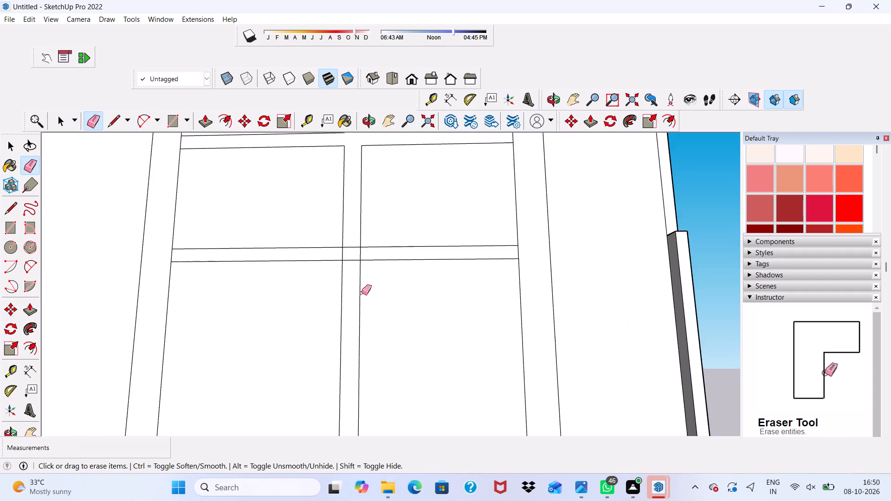
scroll(362, 293, up, 9)
drag(342, 208, 331, 241)
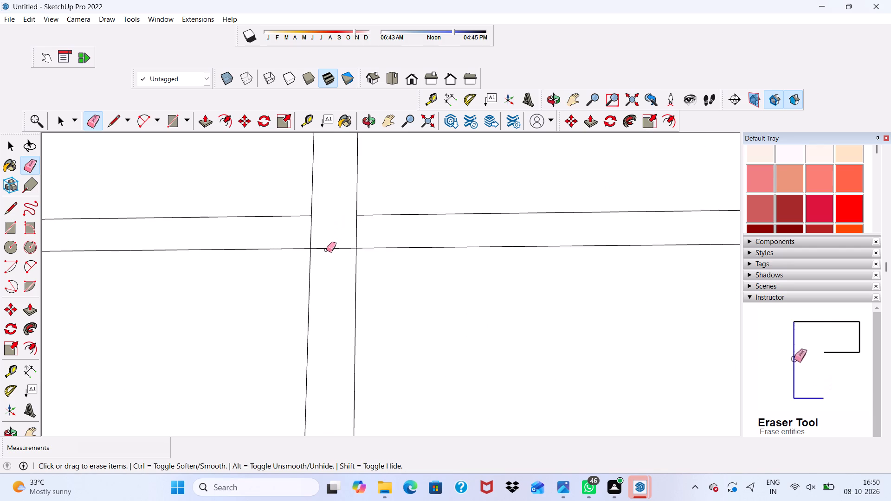
drag(326, 250, 326, 255)
drag(309, 233, 333, 237)
drag(352, 239, 362, 238)
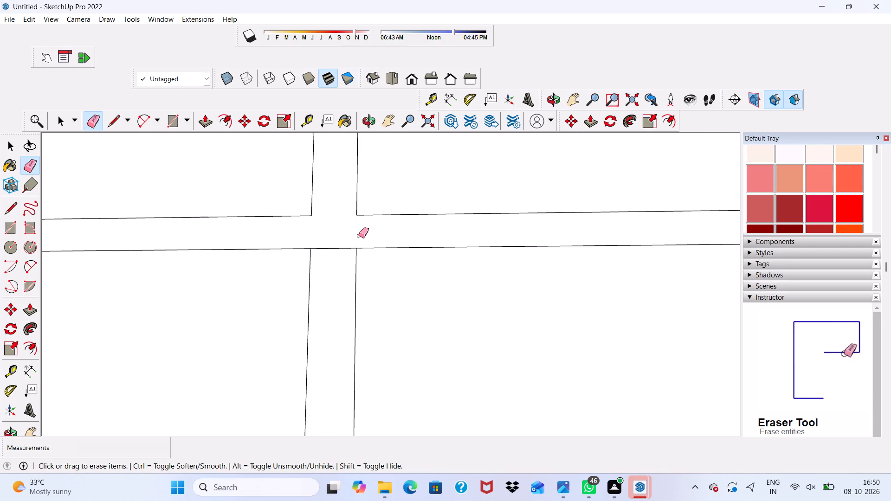
drag(337, 237, 333, 253)
scroll(333, 253, down, 20)
scroll(333, 253, down, 1)
Erase the short edge segments where the two horizontal dividers meet the border on the tall window's right-hand side.
middle_drag(425, 276, 512, 373)
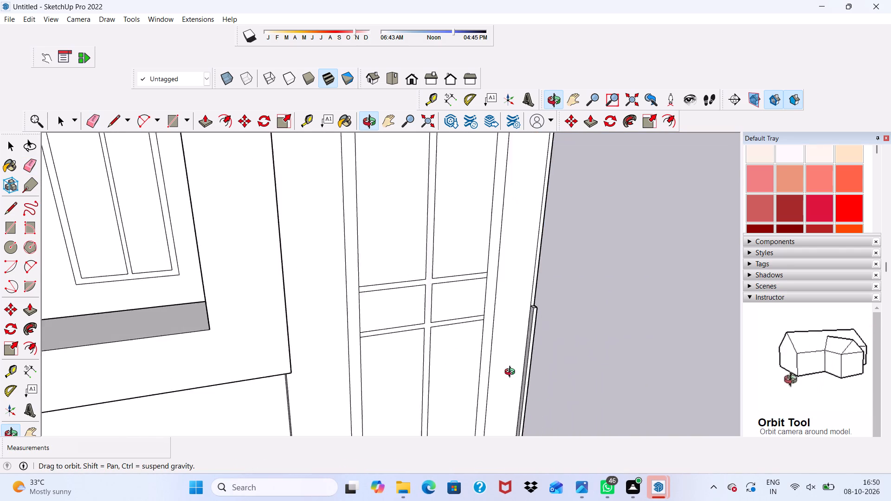
middle_drag(512, 373, 491, 293)
scroll(487, 260, down, 8)
middle_drag(540, 287, 466, 374)
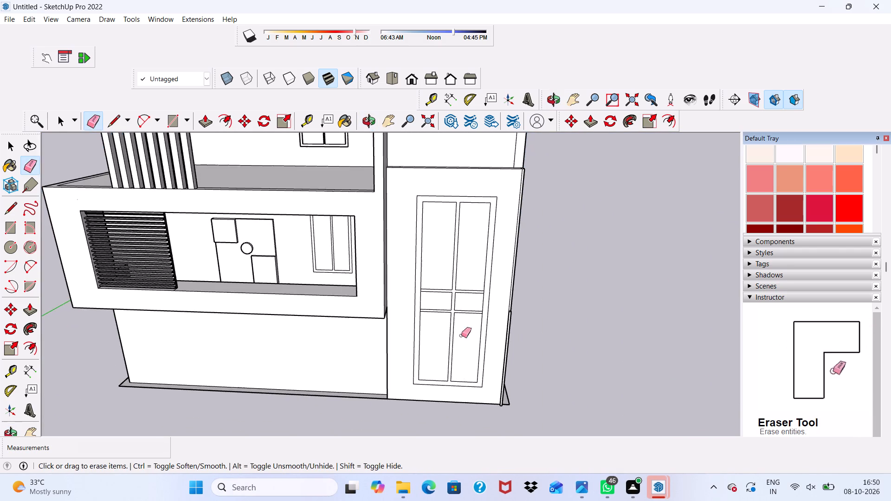
scroll(483, 297, up, 20)
scroll(483, 297, up, 7)
drag(465, 315, 471, 315)
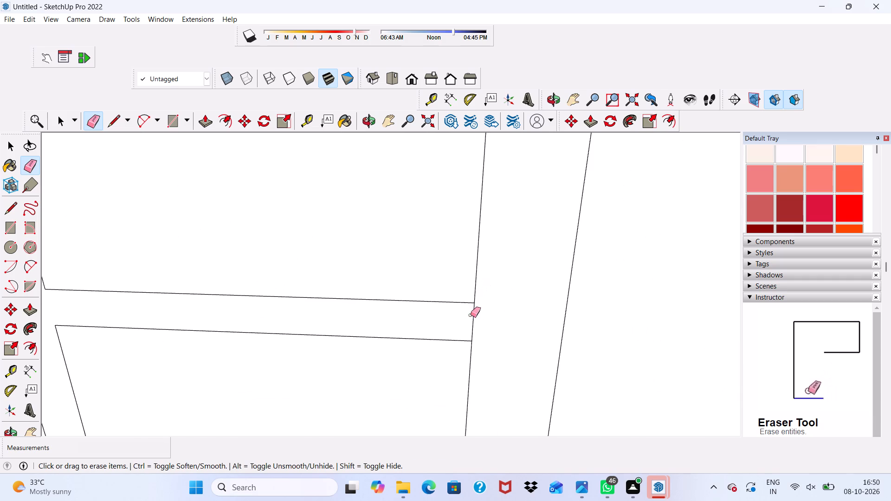
drag(471, 315, 477, 313)
scroll(477, 281, down, 13)
scroll(473, 406, up, 10)
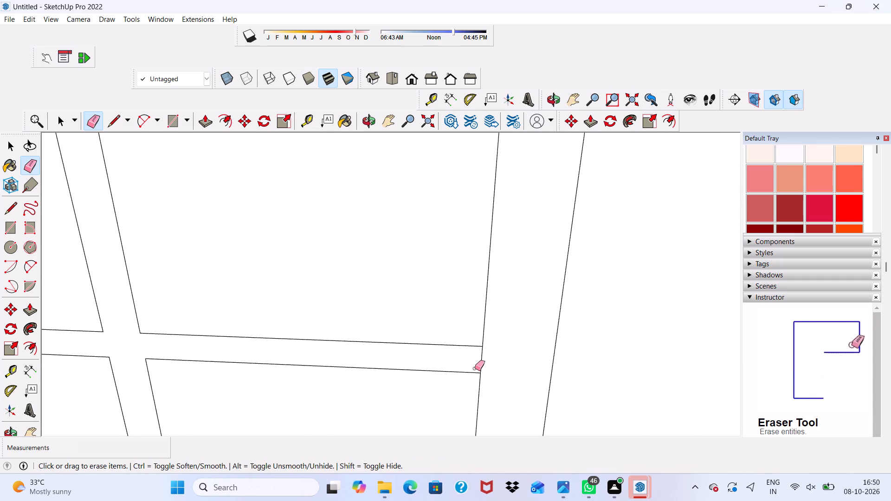
drag(475, 368, 480, 366)
click(480, 366)
scroll(559, 366, down, 7)
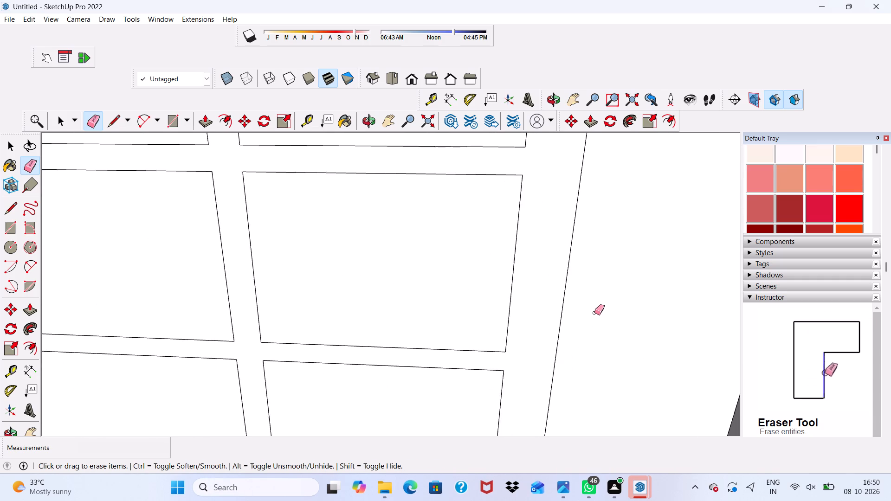
scroll(594, 313, down, 16)
key(space)
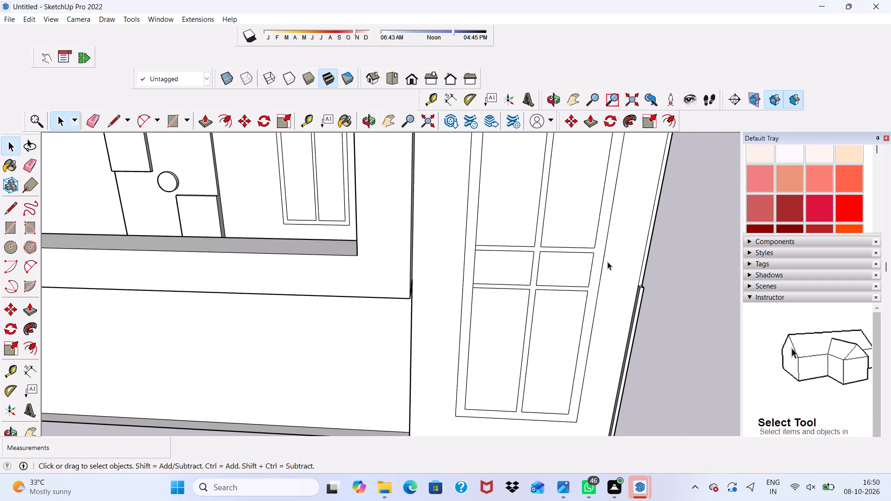
Push/pull the tall window's frame and divider face outward by 3".
scroll(468, 345, up, 2)
click(463, 345)
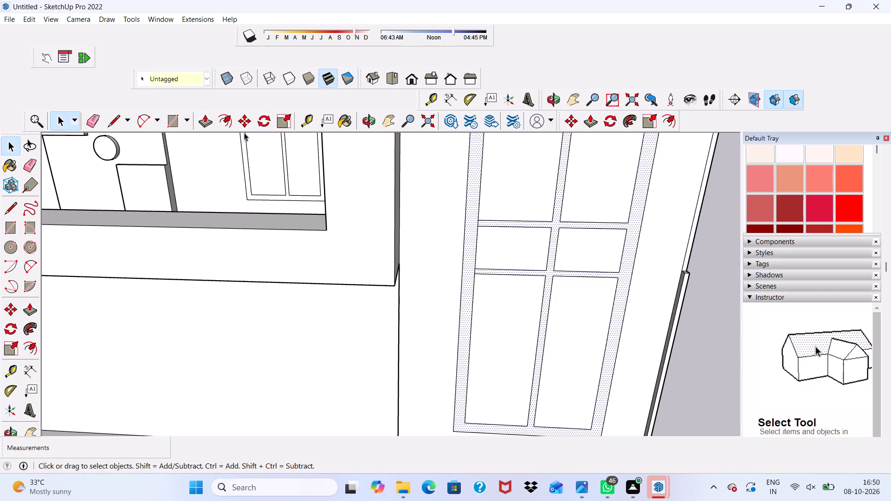
click(207, 120)
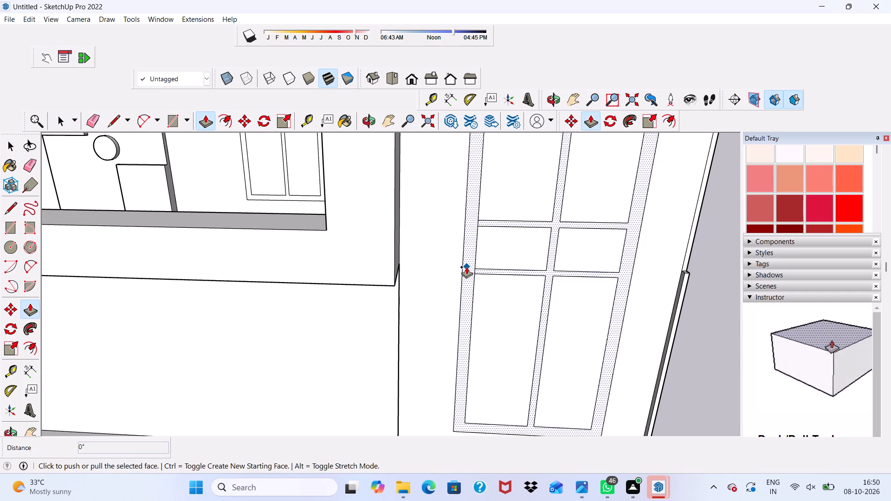
click(466, 267)
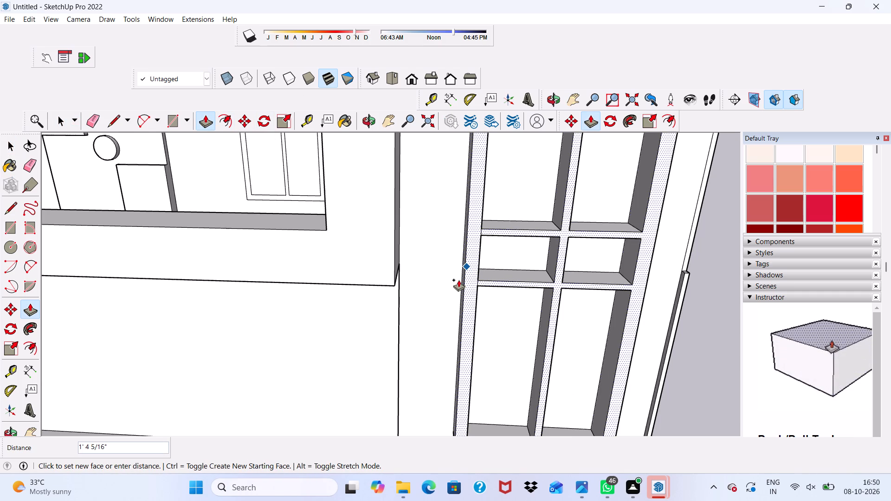
key(3)
key(shift+quotedbl)
key(Return)
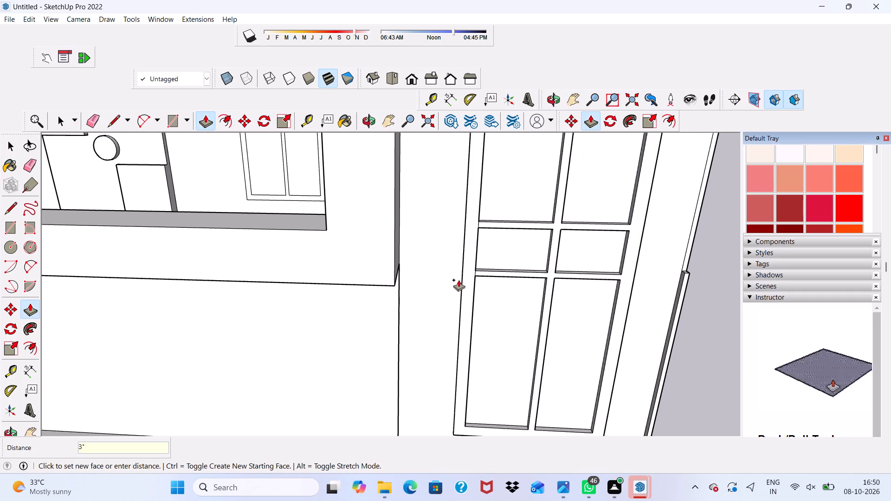
Push/pull the tall side panel's front face surrounding the window outward by 1'.
scroll(458, 280, down, 10)
scroll(464, 168, up, 4)
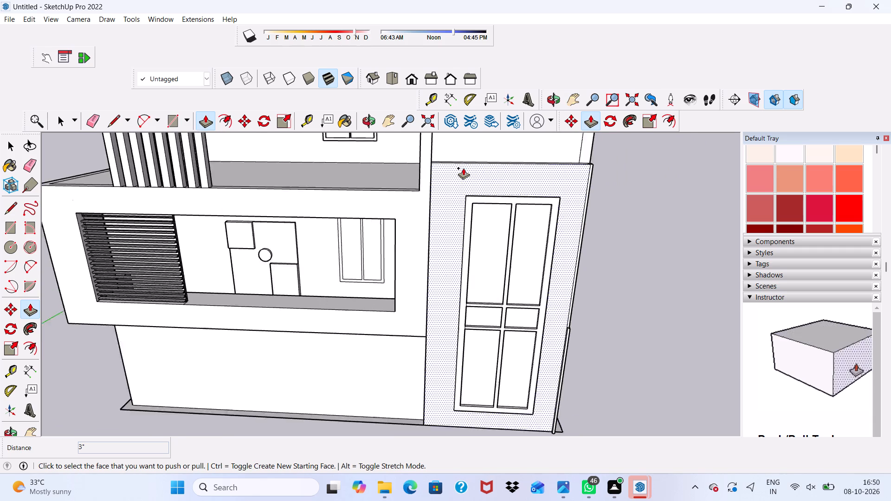
click(457, 181)
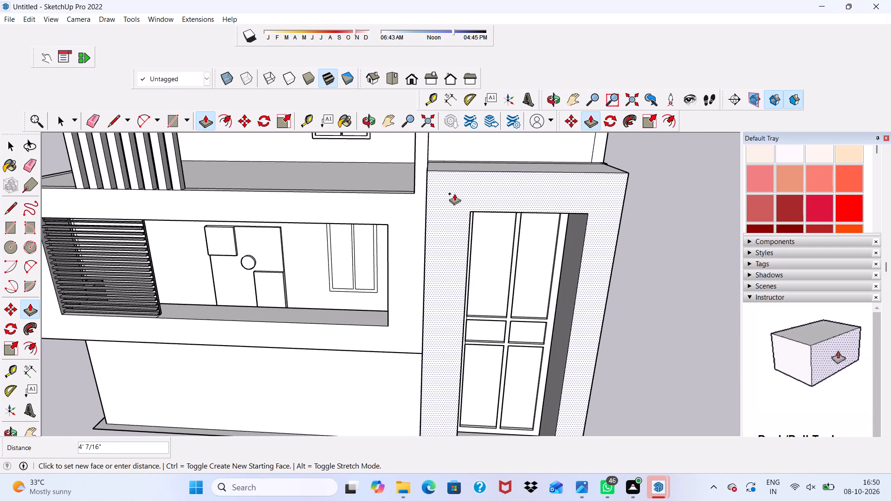
text(1')
key(Return)
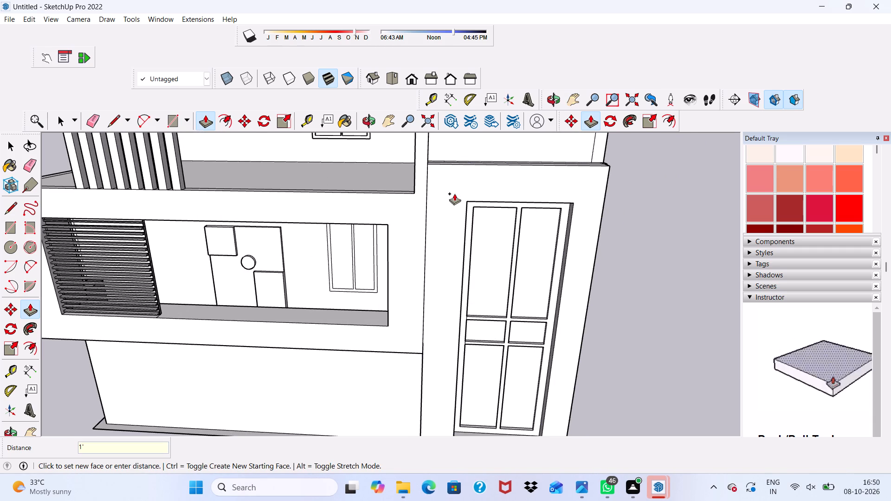
Erase the leftover seam edge running along the top ledge of the extended side panel.
middle_drag(439, 225, 277, 214)
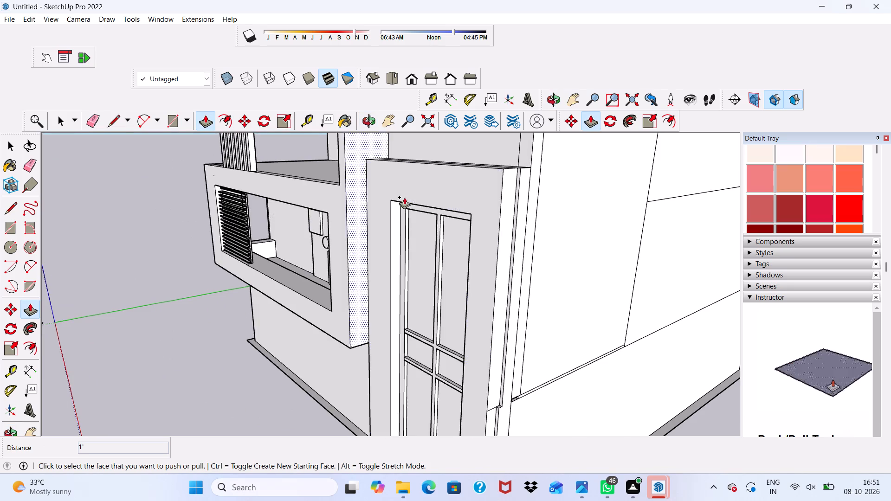
scroll(407, 197, down, 5)
middle_drag(277, 242, 411, 297)
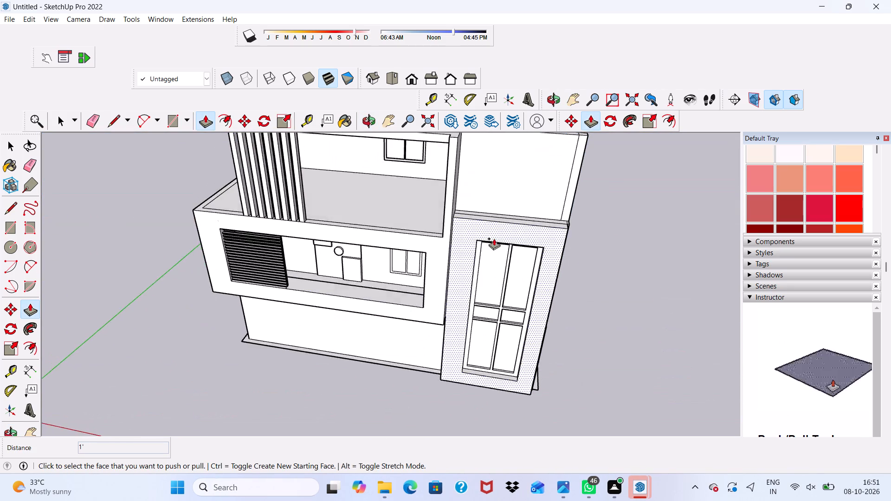
scroll(518, 206, up, 5)
middle_drag(488, 226, 487, 51)
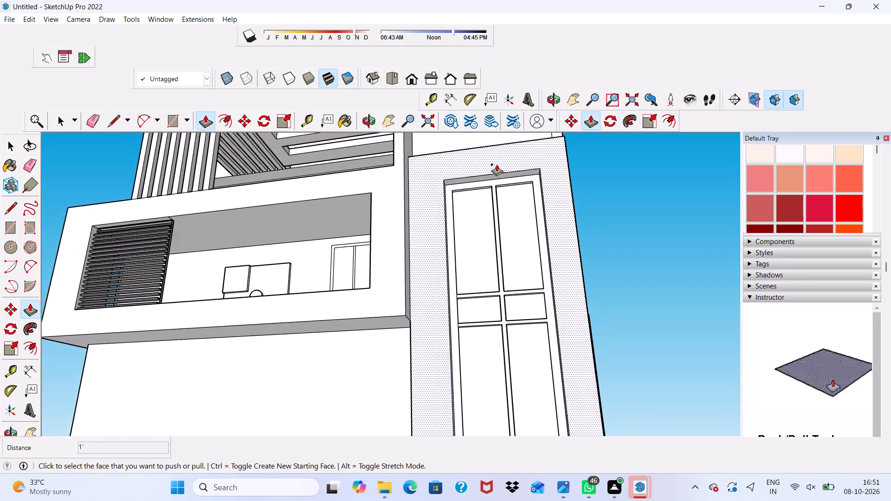
scroll(497, 164, up, 4)
scroll(497, 152, down, 1)
middle_drag(497, 152, 324, 296)
scroll(65, 184, up, 3)
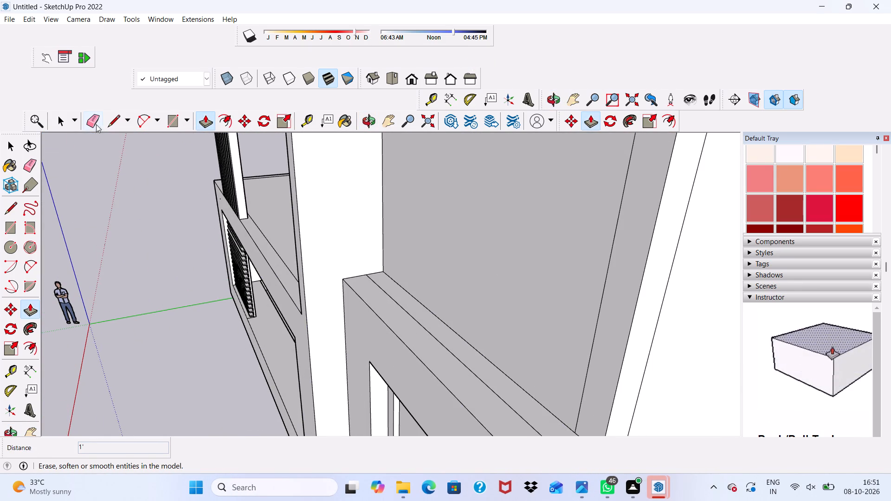
click(89, 115)
drag(385, 291, 387, 295)
Erase the stray vertical edge near the outer corner of the upper wall above the side panel.
scroll(349, 239, down, 3)
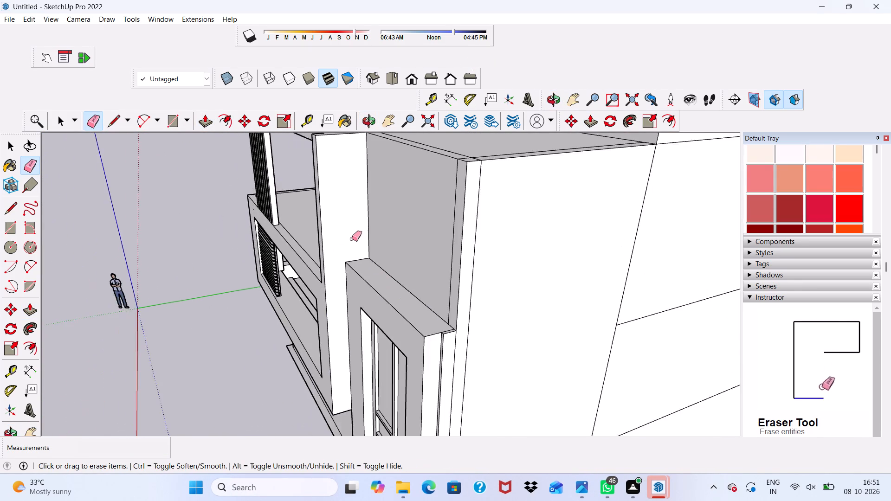
scroll(352, 239, down, 5)
middle_drag(361, 236, 465, 249)
scroll(562, 244, up, 2)
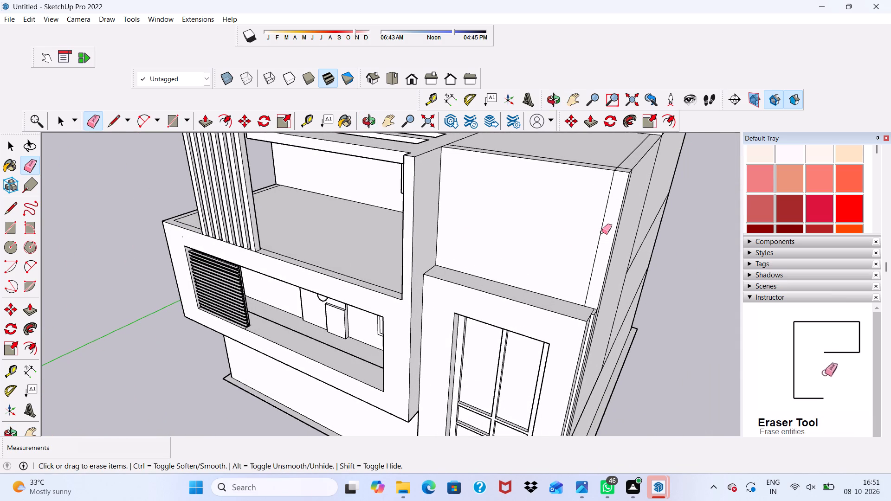
click(602, 232)
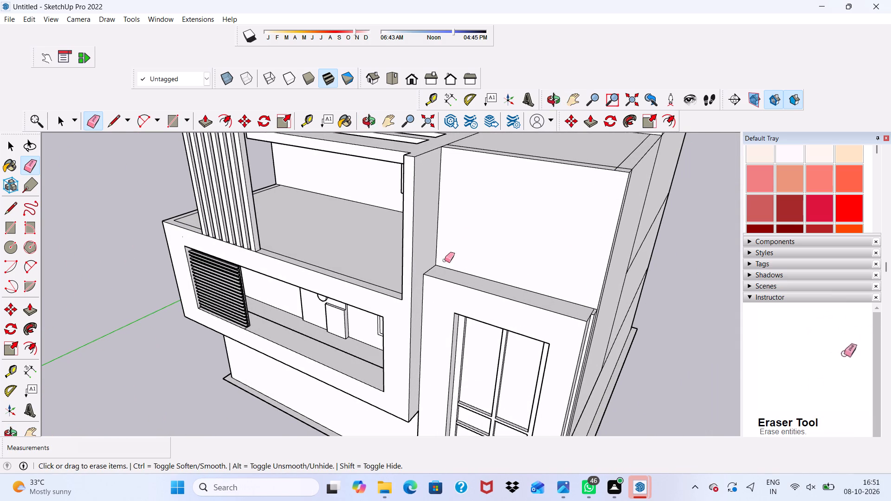
Examine the house's front elevation from several angles, including the balcony openings and the tall window panel.
scroll(232, 465, down, 7)
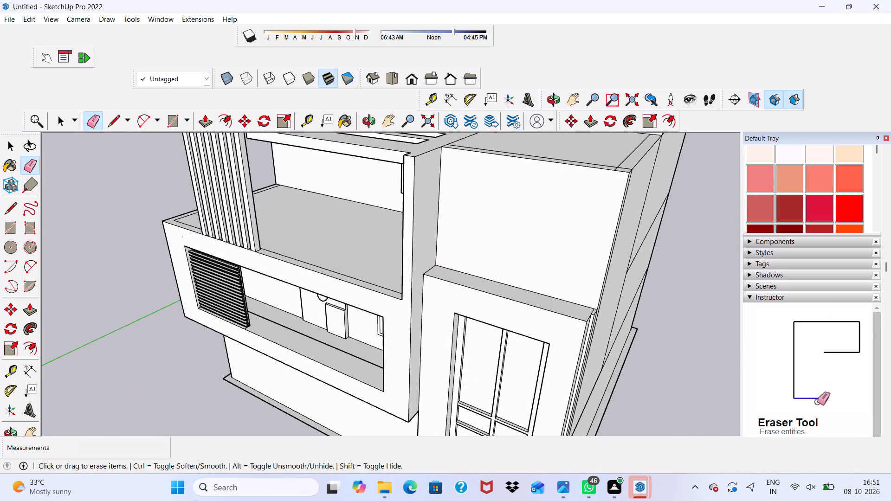
scroll(194, 498, down, 4)
scroll(137, 353, up, 2)
scroll(239, 379, down, 2)
middle_drag(130, 425, 205, 358)
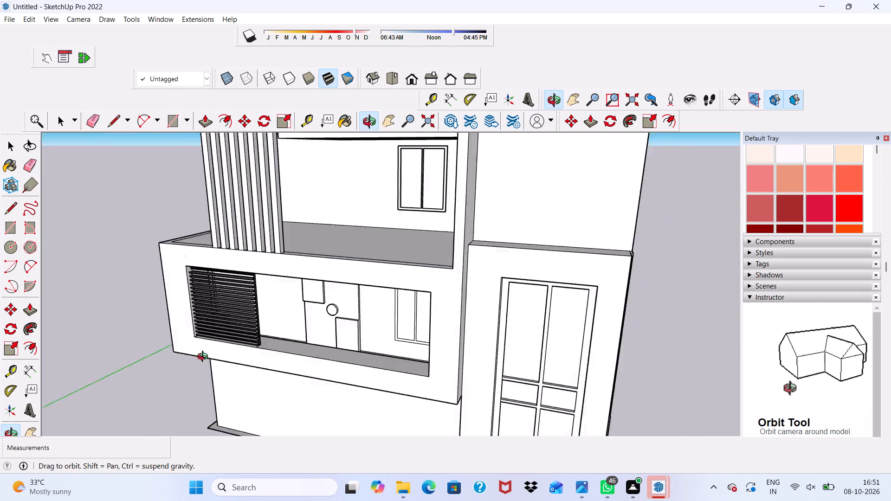
middle_drag(205, 358, 252, 371)
scroll(252, 384, down, 1)
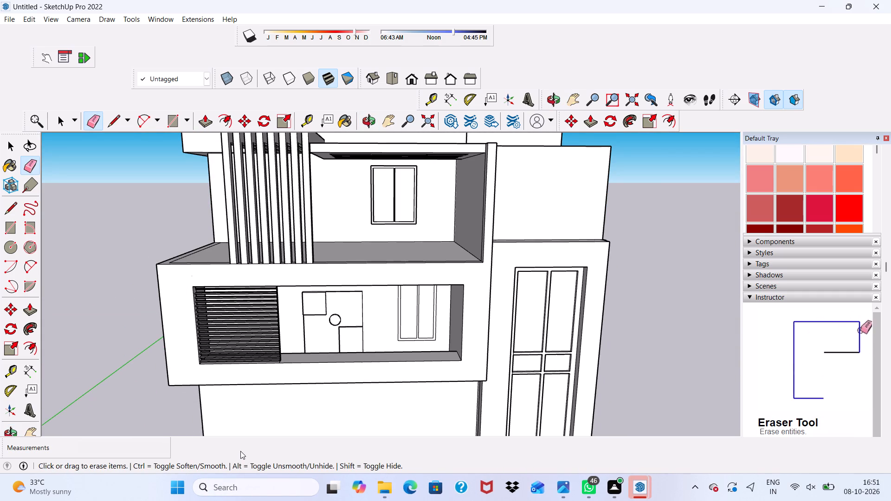
key(space)
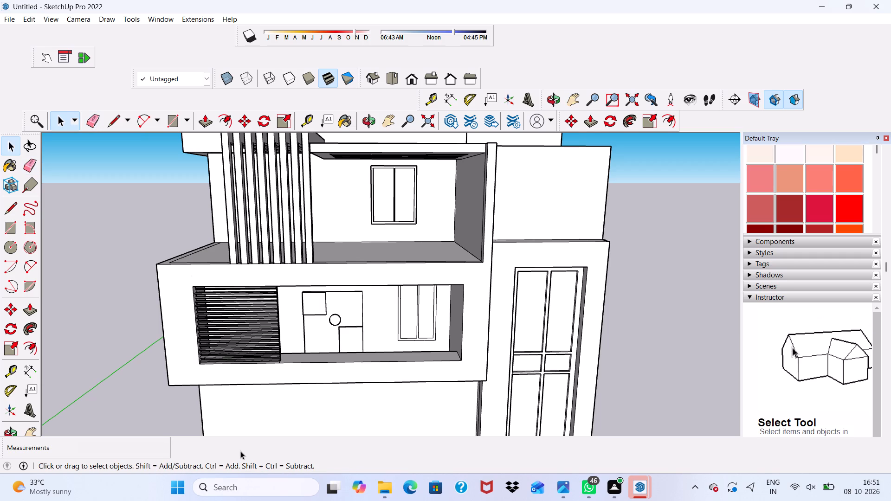
Draw a rectangle about 8' 9/16" by 7' 9 1/2" on the upper wall, rising from the side panel's top ledge.
scroll(252, 420, down, 9)
middle_drag(279, 323, 265, 285)
scroll(567, 266, up, 5)
scroll(377, 281, up, 3)
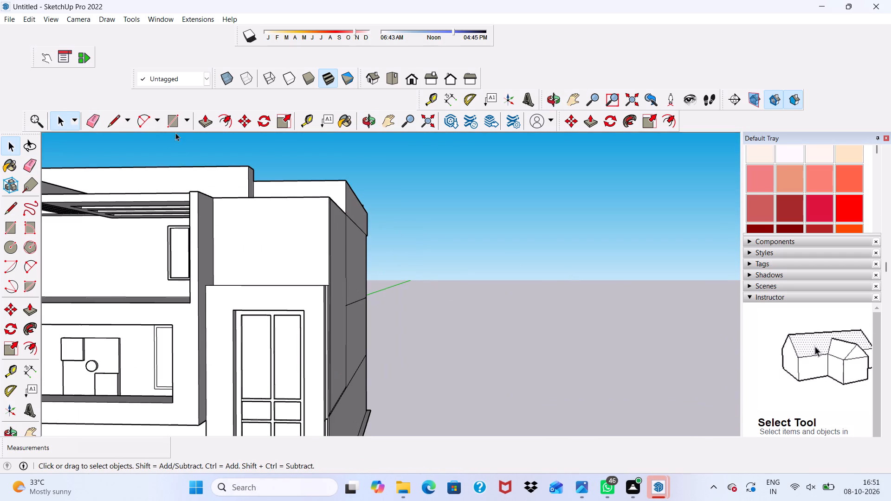
click(174, 124)
scroll(282, 284, up, 8)
middle_drag(206, 250, 213, 297)
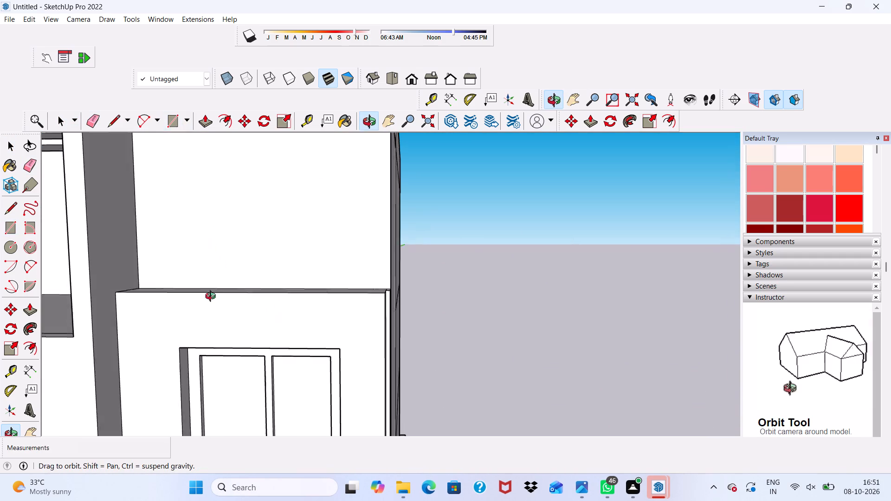
middle_drag(213, 297, 216, 321)
scroll(216, 321, up, 4)
click(183, 353)
scroll(190, 317, down, 2)
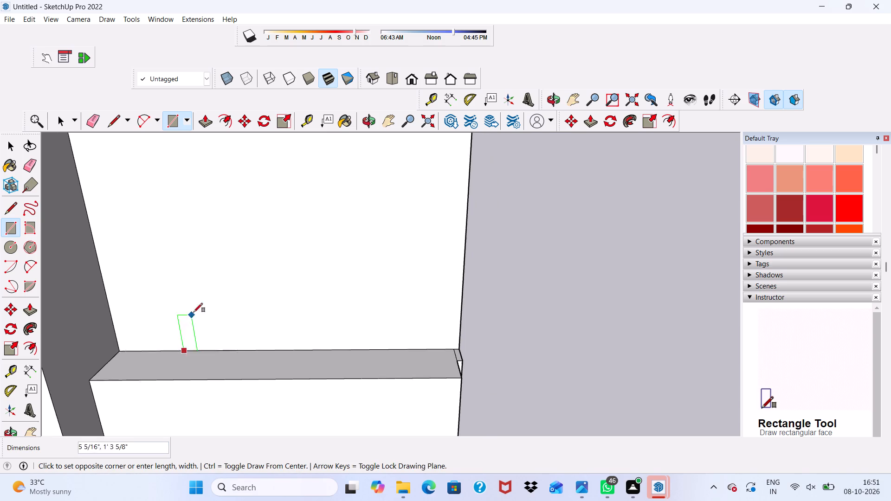
scroll(194, 312, down, 3)
scroll(253, 204, down, 2)
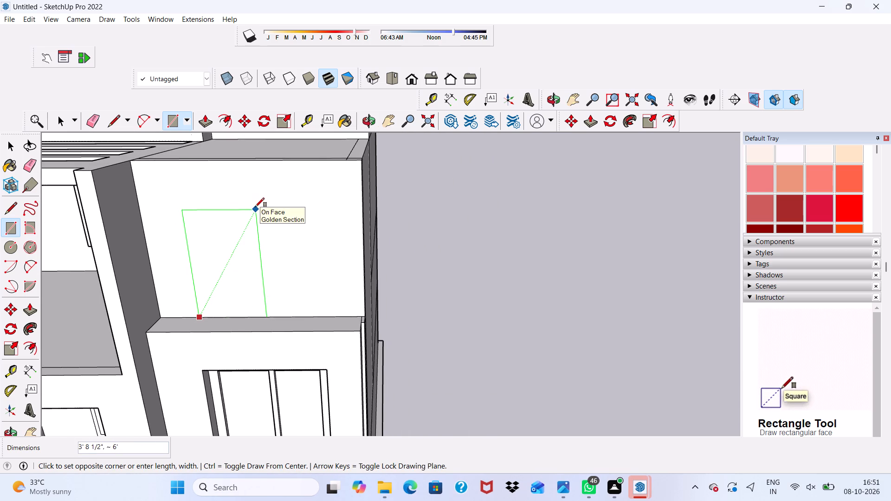
click(340, 173)
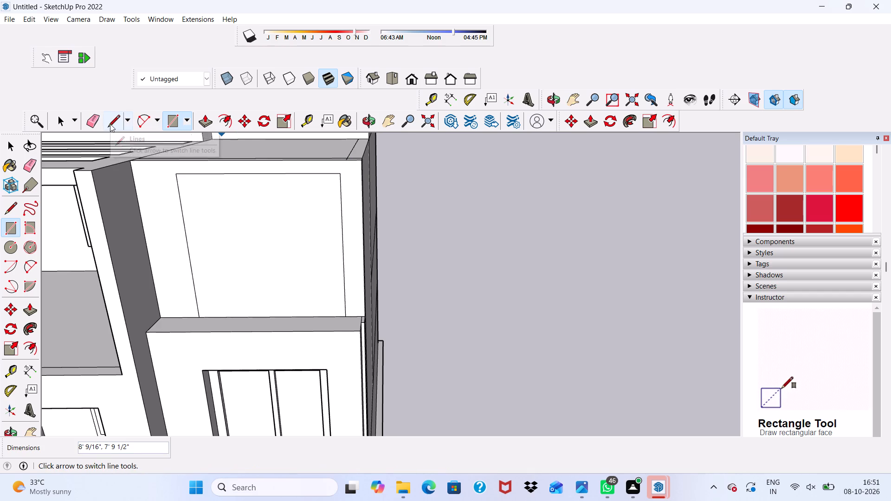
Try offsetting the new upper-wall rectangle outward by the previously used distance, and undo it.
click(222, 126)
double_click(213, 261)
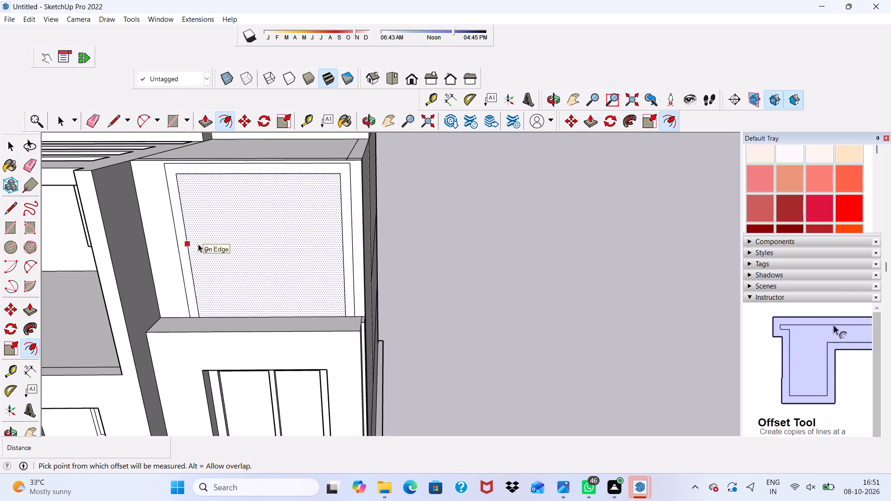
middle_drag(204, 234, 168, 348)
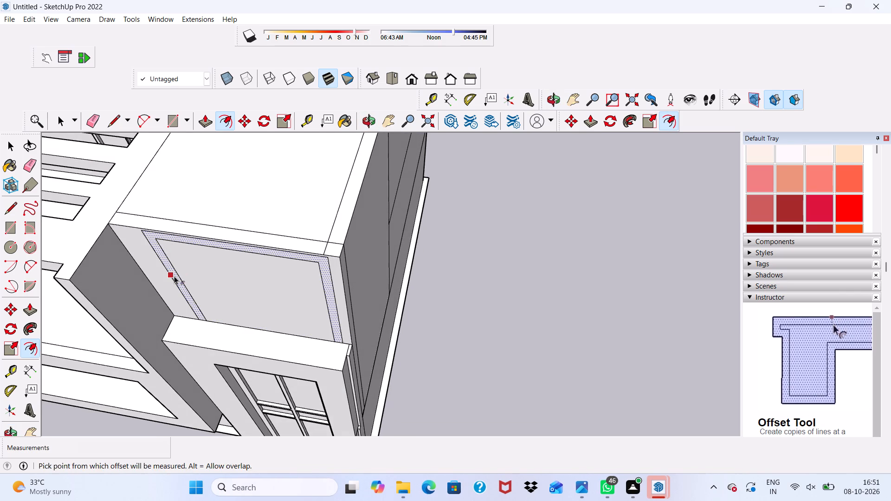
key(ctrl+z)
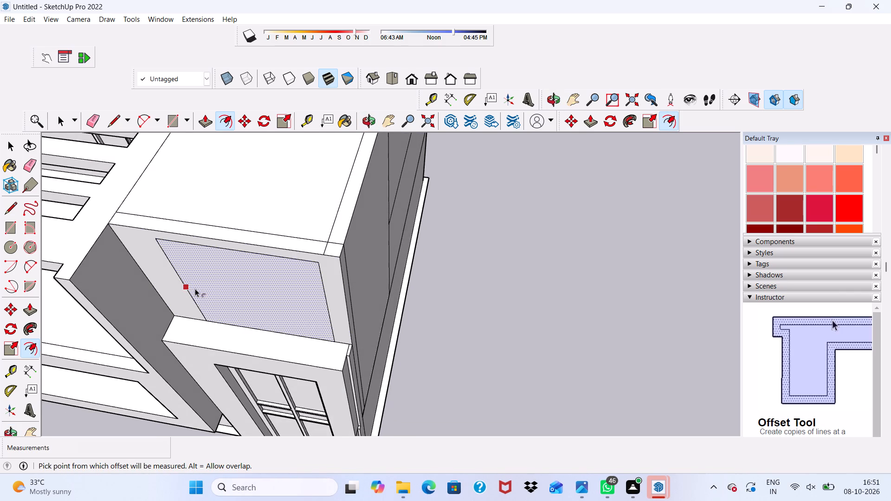
Offset the upper-wall rectangle inward by 3" to form a window frame border.
click(195, 289)
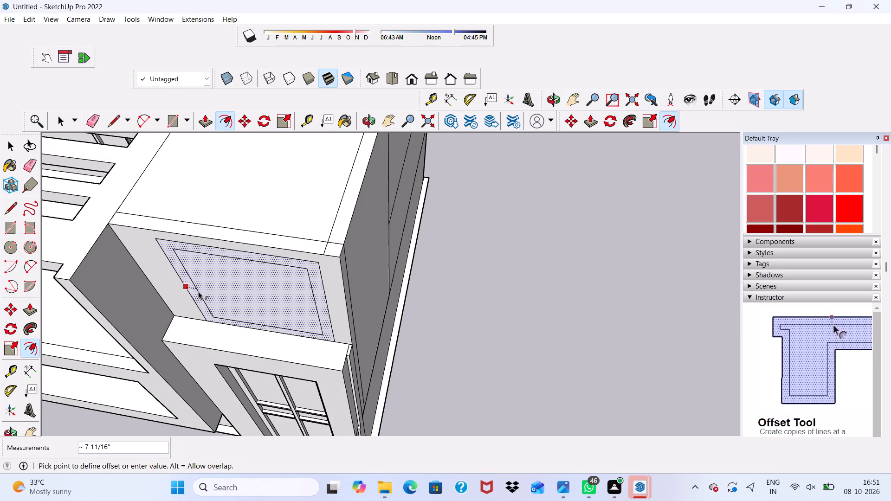
key(3)
key(shift+quotedbl)
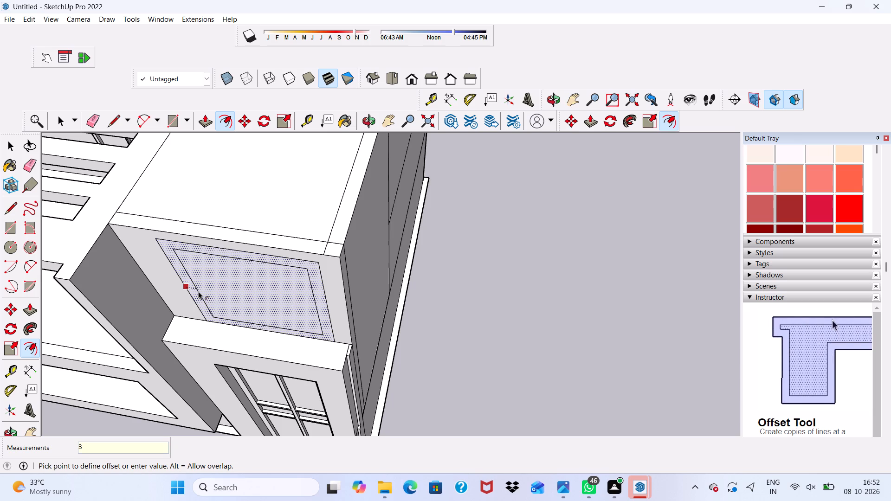
key(Return)
Draw a 3" line extending the inner rectangle's left side from its bottom corner down to the ledge.
scroll(199, 295, up, 1)
middle_drag(196, 360, 206, 291)
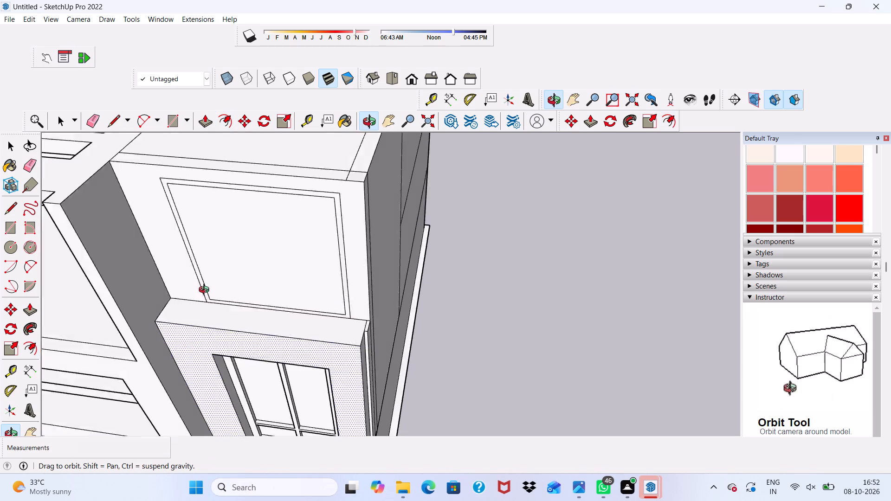
middle_drag(206, 291, 213, 276)
scroll(213, 276, up, 4)
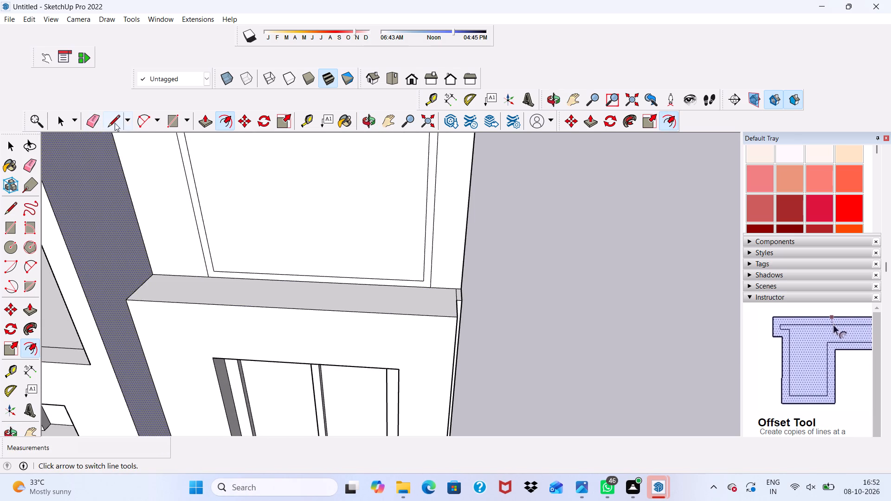
click(110, 122)
scroll(203, 272, up, 15)
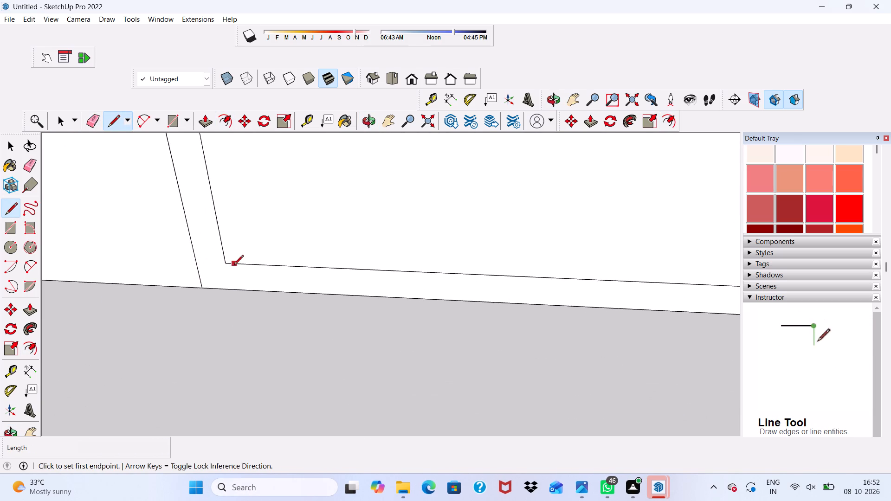
click(225, 264)
click(232, 290)
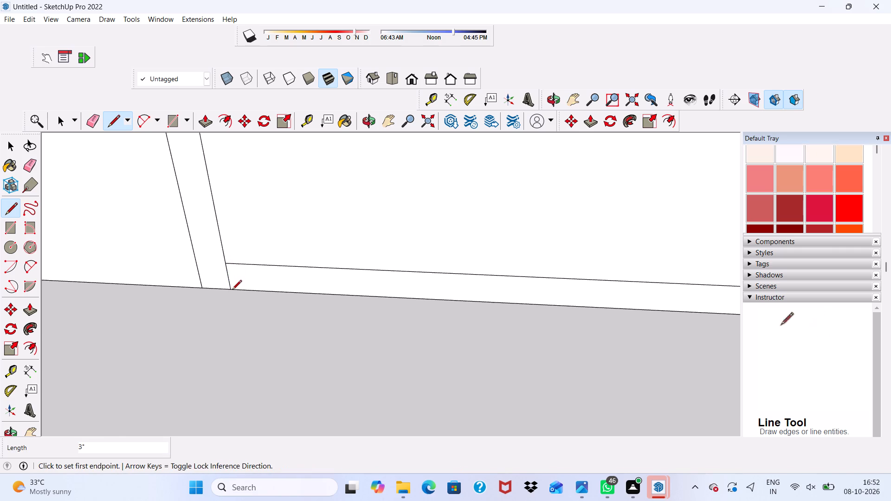
Draw a 3" line extending the inner rectangle's right side from its bottom corner down to the ledge.
scroll(159, 277, down, 11)
scroll(488, 332, up, 4)
scroll(535, 284, up, 8)
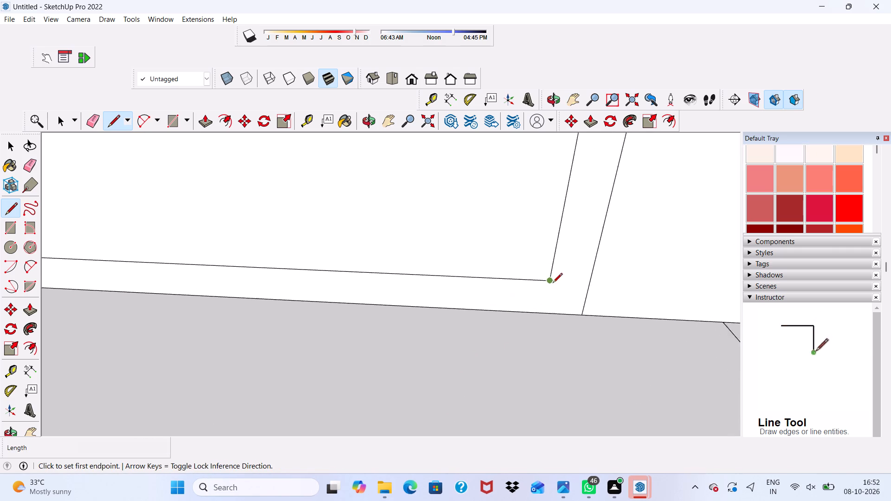
click(551, 282)
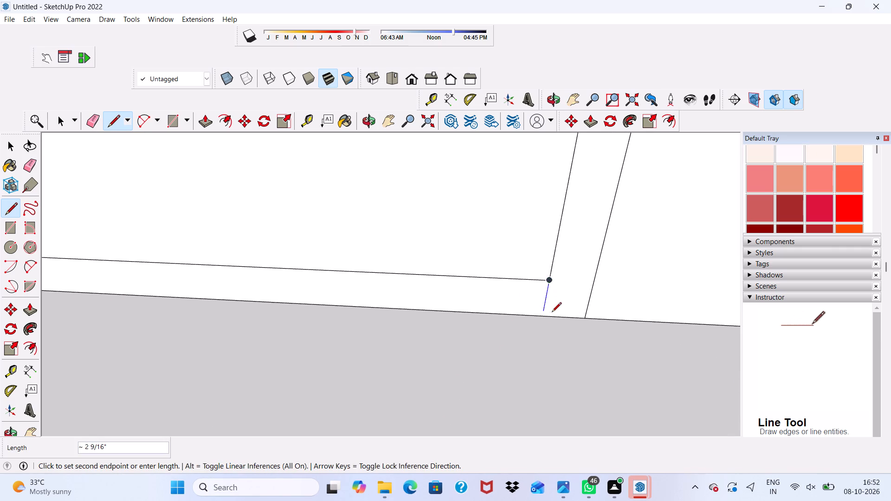
scroll(545, 319, up, 3)
middle_drag(541, 312, 537, 296)
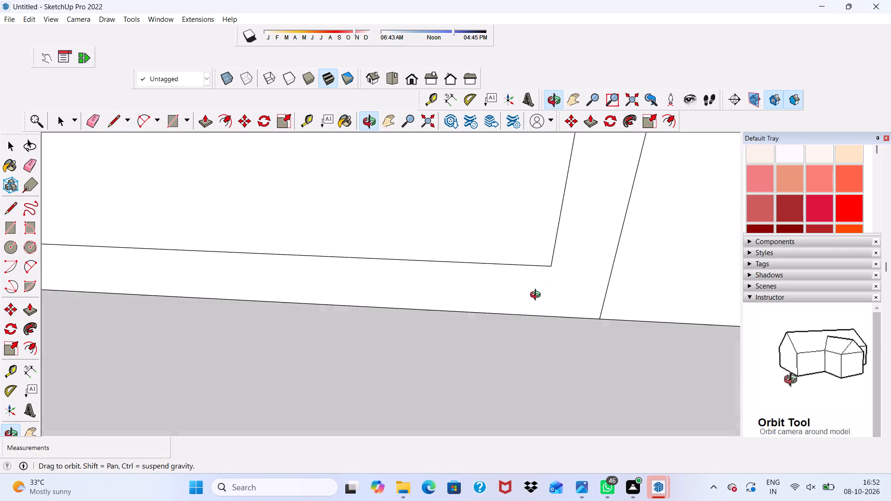
middle_drag(537, 296, 529, 276)
scroll(551, 315, up, 4)
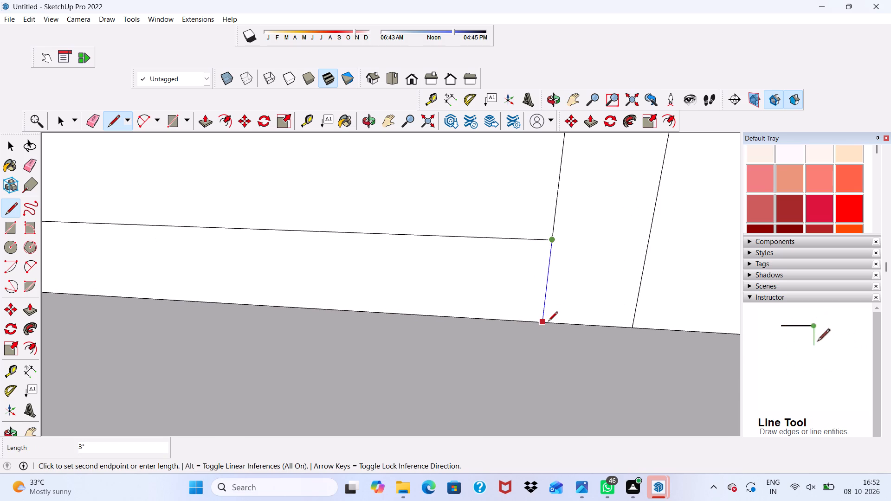
click(548, 322)
Erase the inner rectangle's bottom edge so the upper-wall window opening runs down to the ledge.
scroll(443, 325, down, 10)
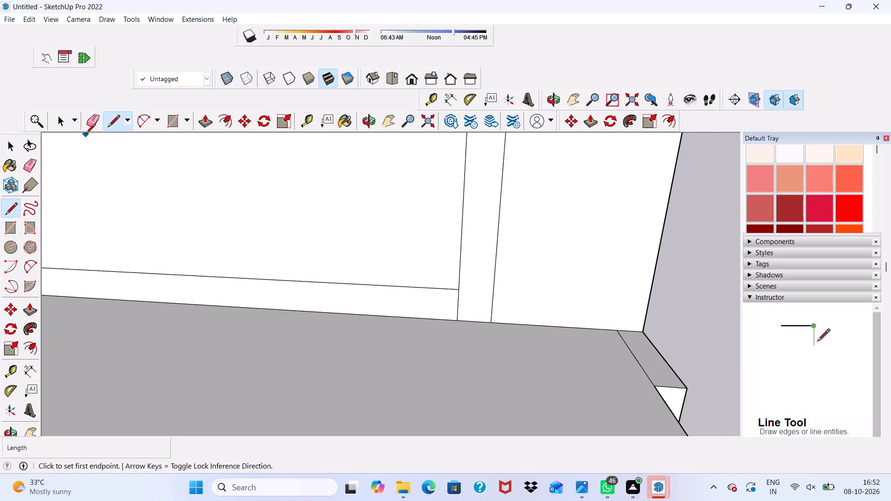
click(89, 118)
drag(213, 255, 218, 285)
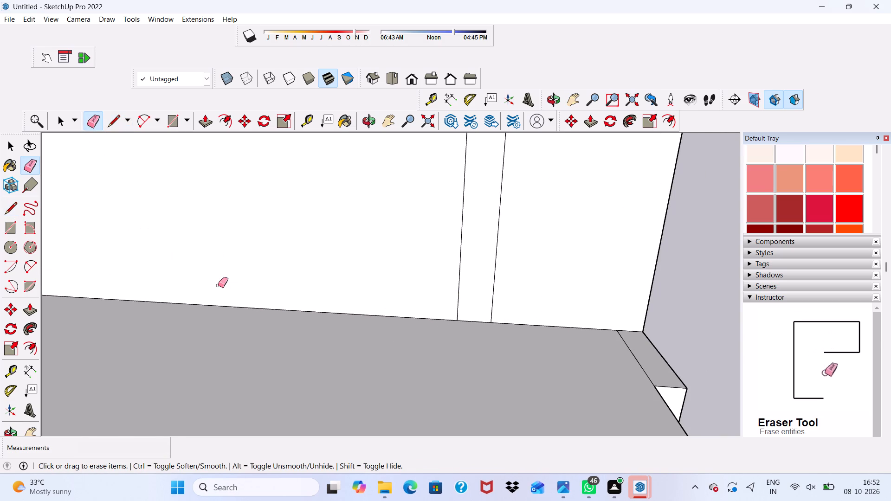
scroll(218, 285, down, 20)
scroll(218, 285, down, 3)
scroll(195, 209, up, 4)
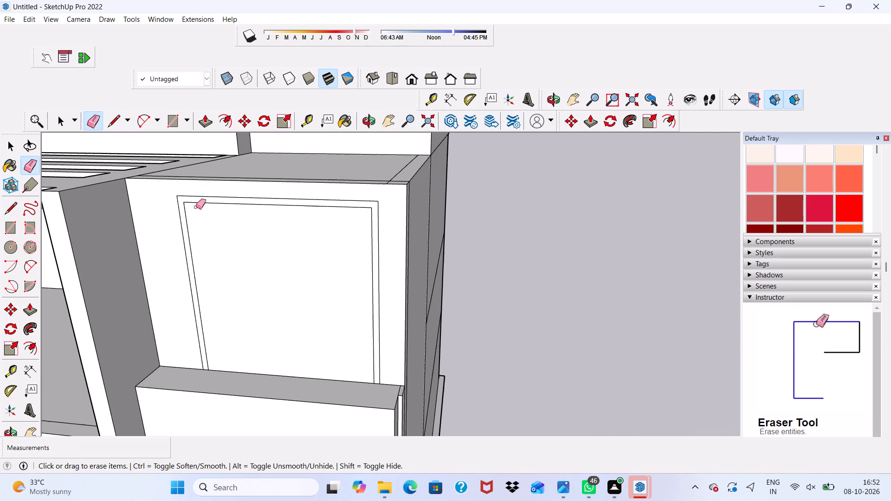
key(space)
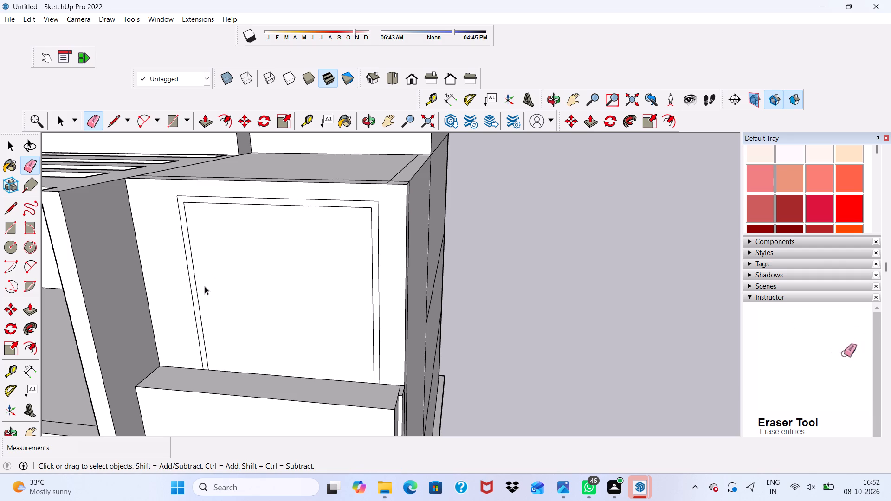
Draw a first vertical mullion rectangle, about 2 5/16" by 7' 6 1/2", from the inner top edge down to the ledge.
scroll(137, 355, down, 1)
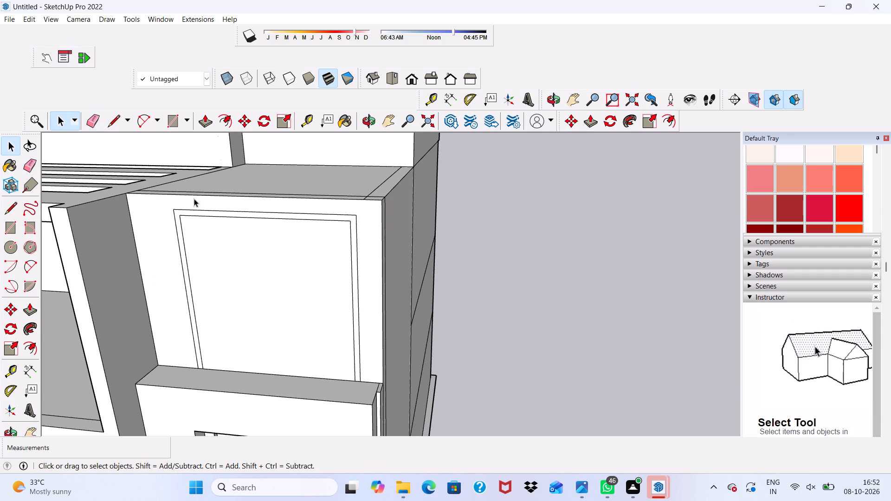
click(173, 123)
scroll(243, 264, up, 4)
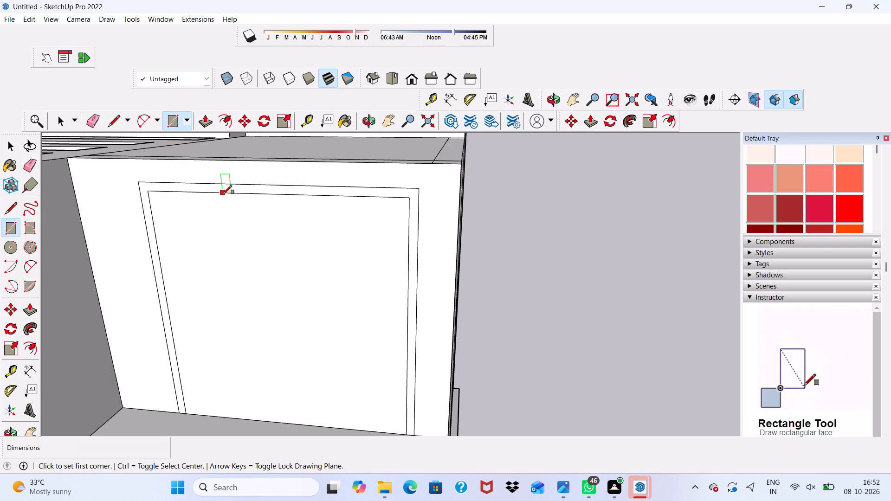
click(223, 195)
scroll(229, 226, down, 4)
scroll(246, 357, up, 10)
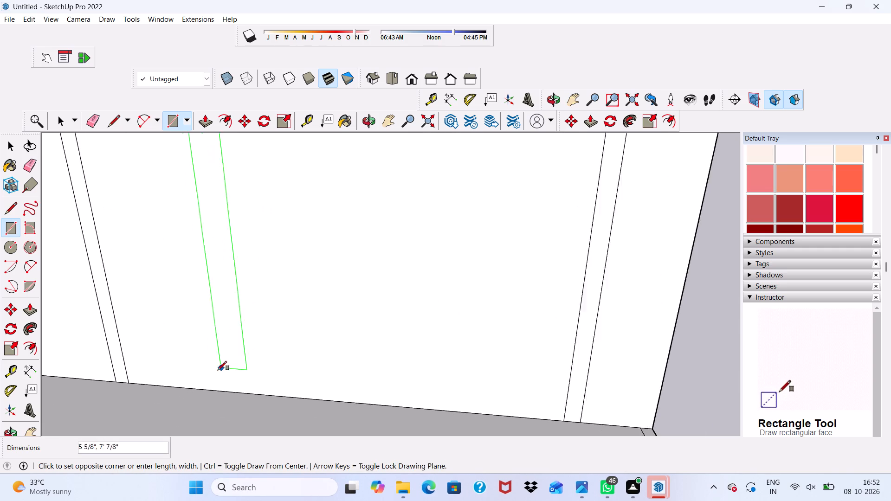
scroll(218, 370, up, 2)
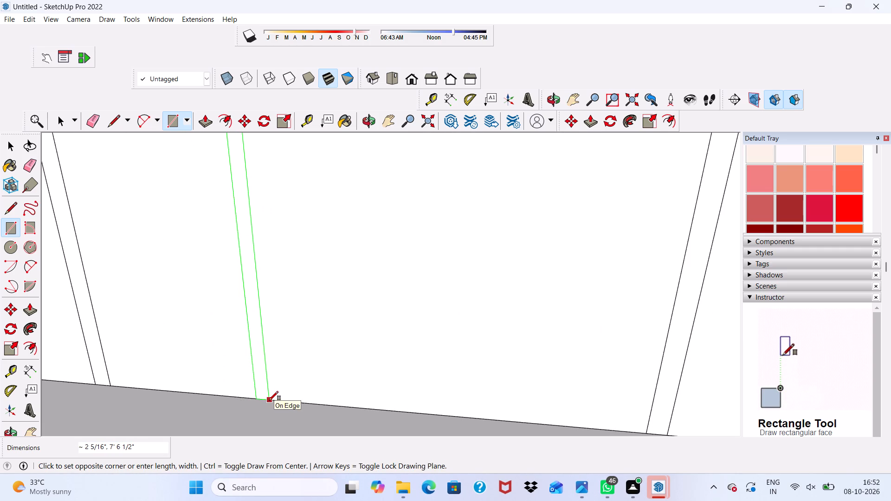
click(269, 400)
Draw a second vertical mullion rectangle, about 2 9/16" by 7' 6 1/2", between the first mullion and the frame's right side.
scroll(235, 365, down, 16)
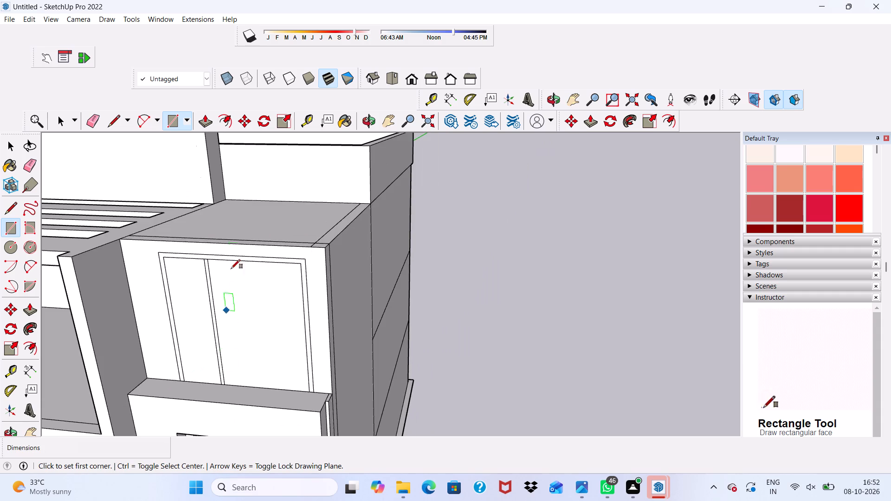
scroll(240, 269, up, 8)
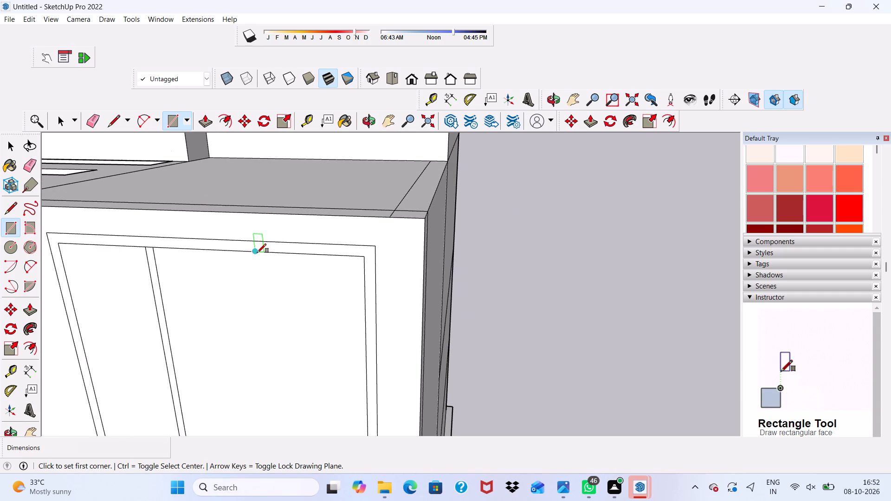
click(257, 254)
scroll(262, 279, down, 10)
middle_drag(282, 349, 298, 304)
scroll(298, 304, up, 2)
scroll(286, 373, up, 7)
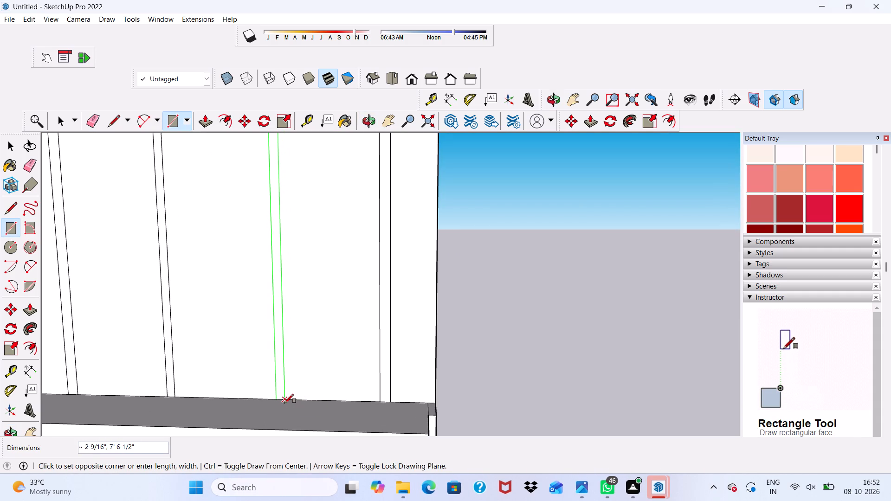
click(284, 403)
Erase the short edges at the tops of both mullions to merge them with the window frame face.
scroll(273, 386, down, 10)
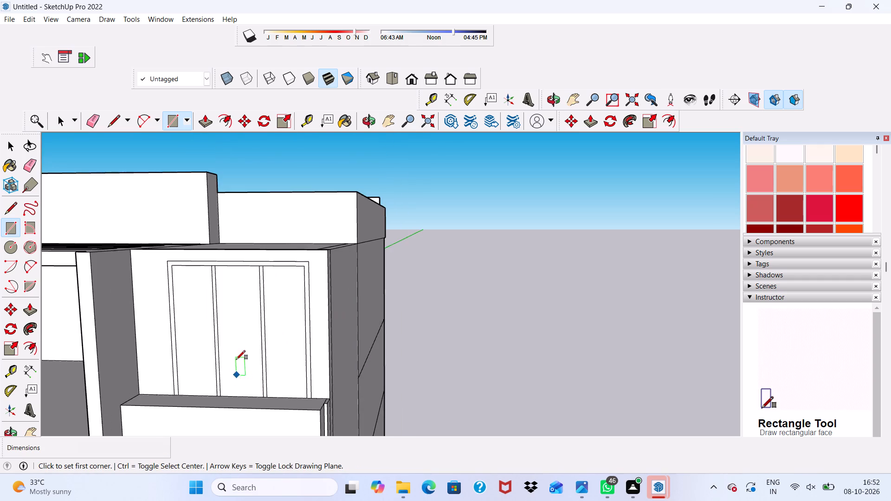
middle_drag(234, 337, 233, 286)
scroll(234, 337, down, 1)
scroll(205, 253, up, 3)
scroll(89, 138, up, 2)
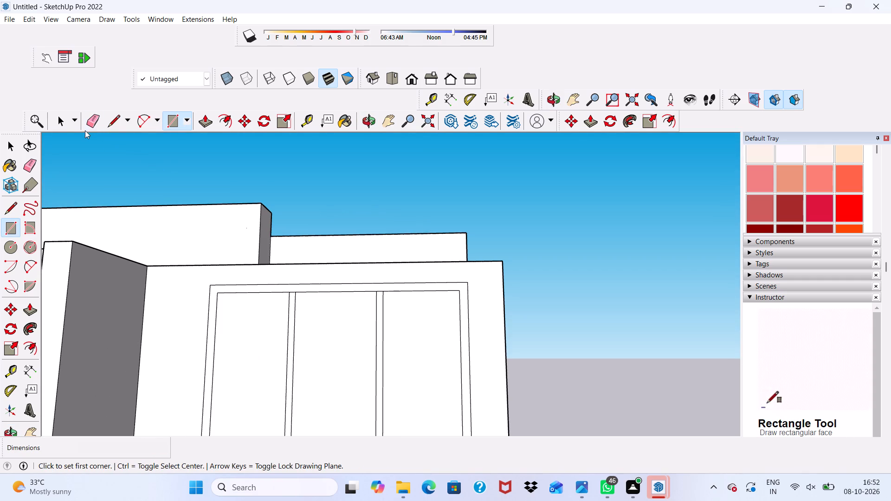
click(84, 129)
scroll(192, 292, up, 16)
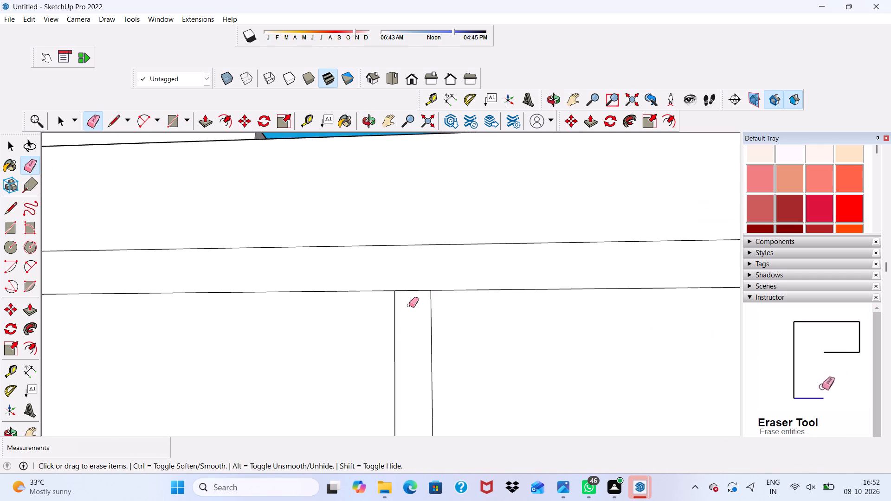
scroll(409, 305, up, 2)
drag(409, 287, 413, 293)
scroll(405, 293, down, 11)
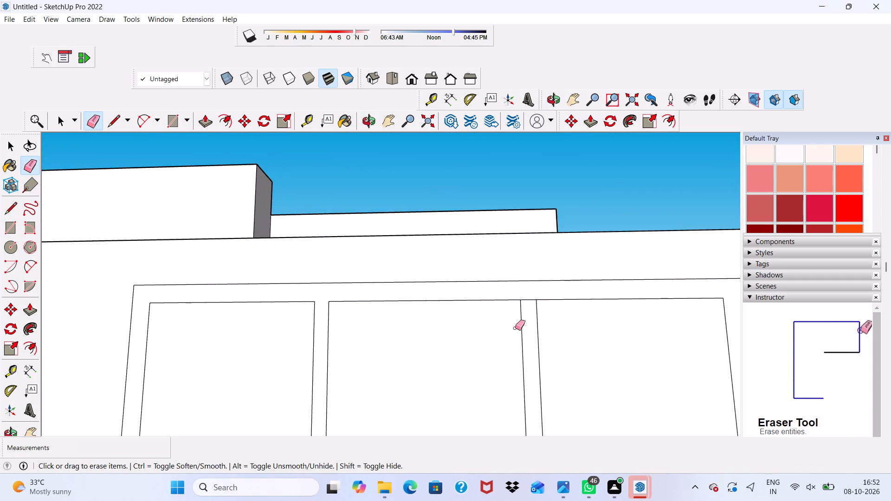
scroll(517, 322, up, 7)
drag(533, 295, 537, 309)
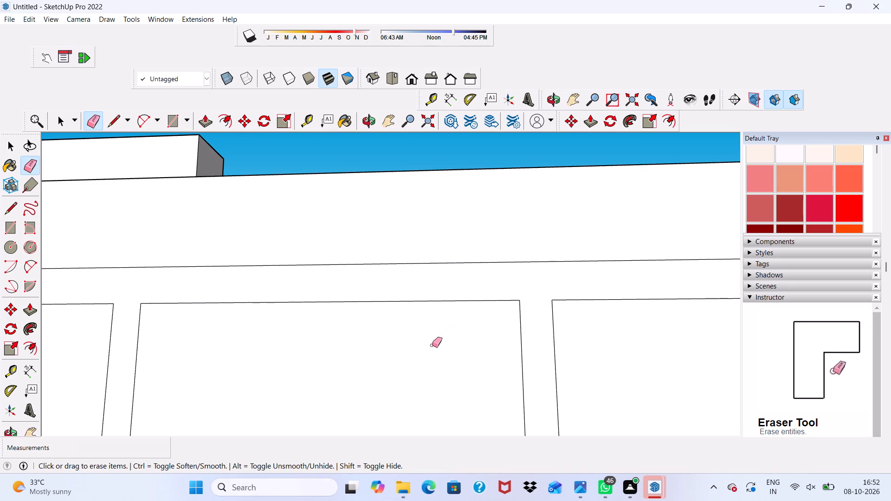
Extrude the merged upper-wall window frame and mullion face outward by 3".
key(space)
click(410, 278)
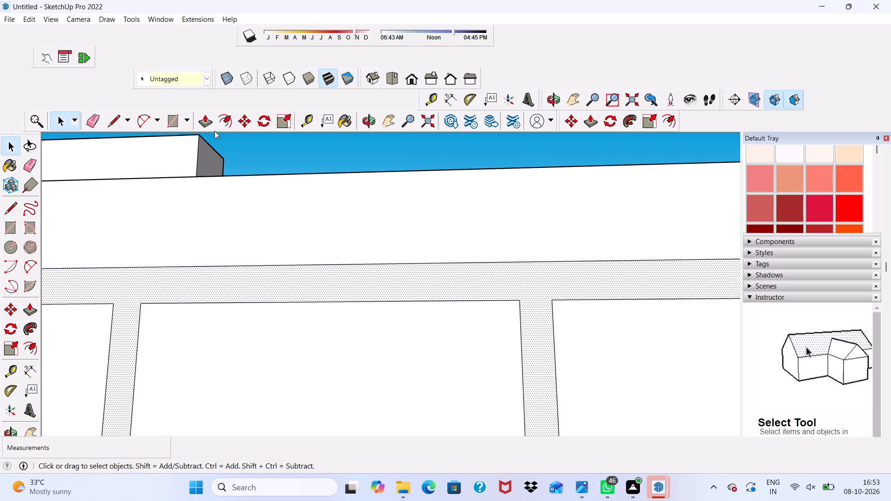
click(207, 121)
click(209, 285)
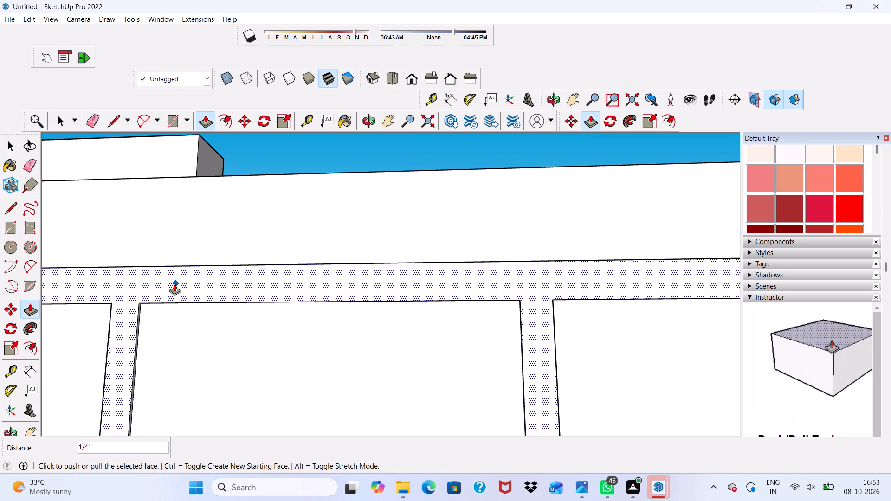
key(ctrl+z)
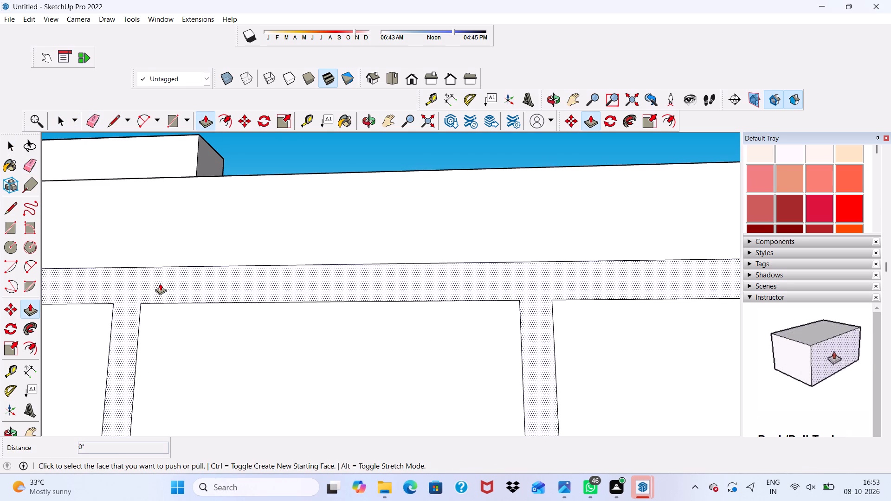
click(160, 283)
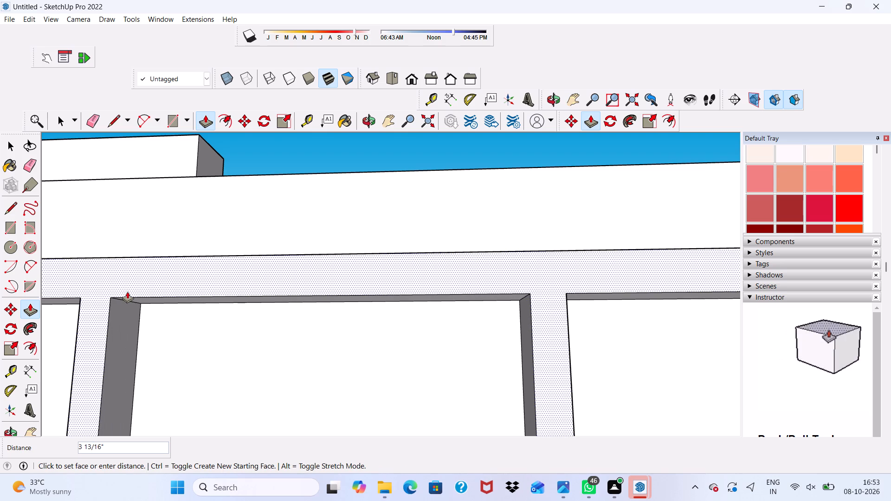
text(3")
key(Return)
Examine the upper-wall window frame and the surrounding roof from several angles.
scroll(109, 296, down, 19)
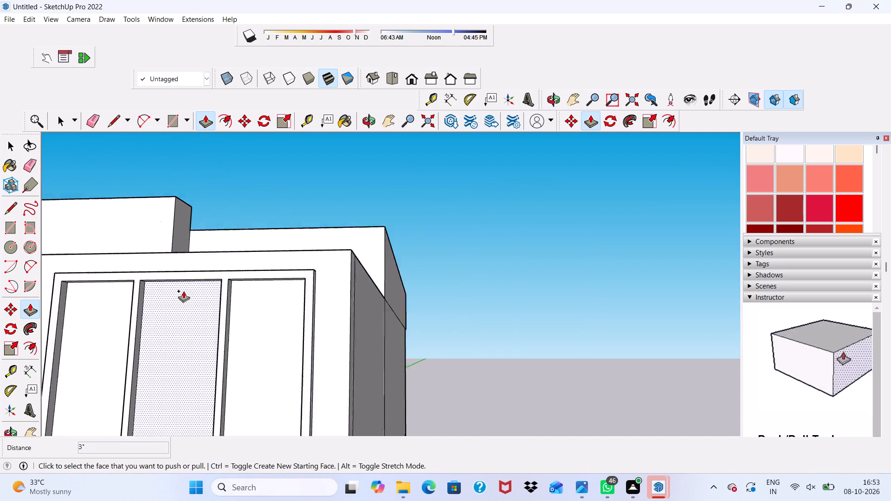
scroll(183, 291, down, 7)
middle_drag(188, 279, 171, 321)
scroll(204, 326, down, 1)
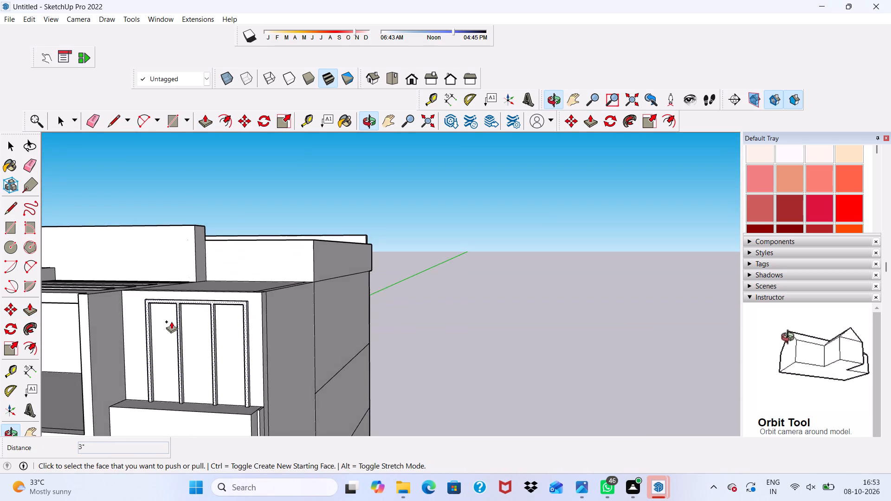
scroll(171, 321, up, 4)
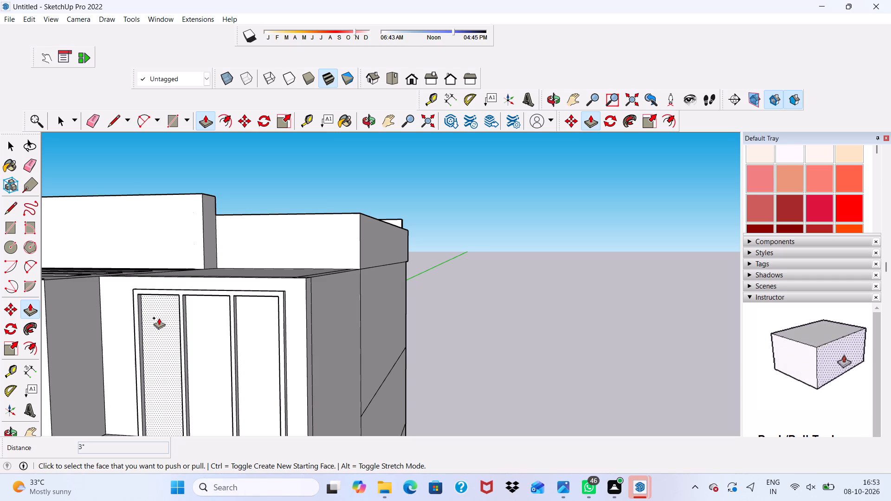
scroll(285, 312, up, 1)
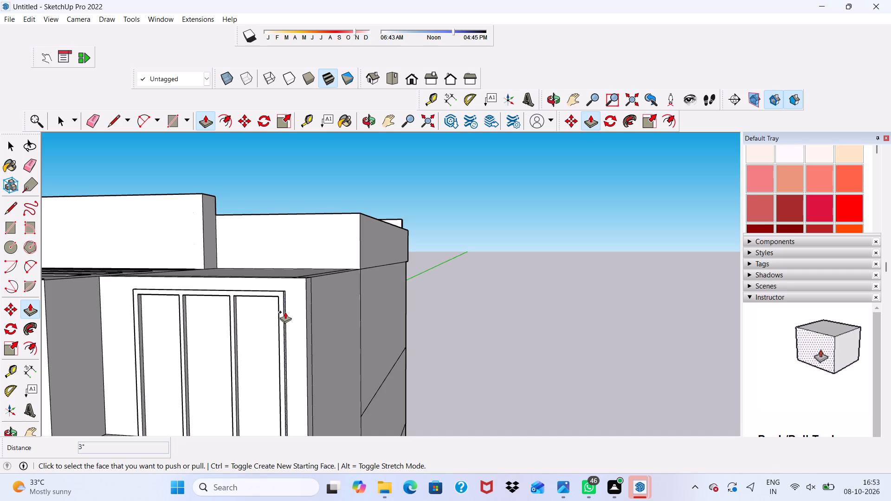
scroll(217, 348, up, 1)
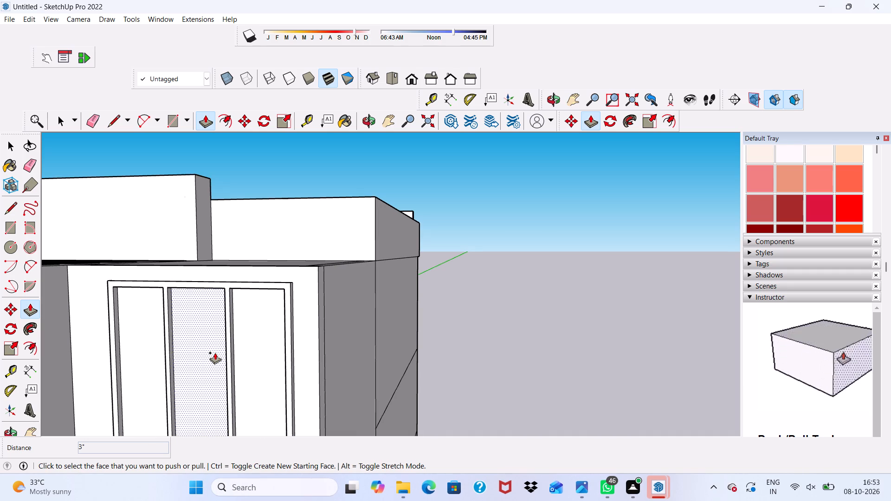
key(space)
scroll(215, 353, down, 4)
scroll(259, 308, down, 1)
middle_drag(258, 303, 251, 416)
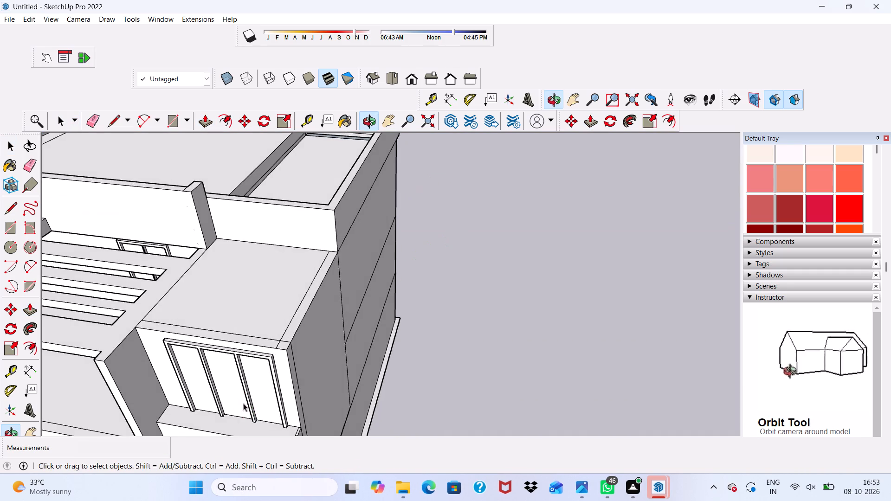
scroll(226, 276, up, 6)
scroll(239, 158, down, 6)
middle_drag(229, 282, 249, 203)
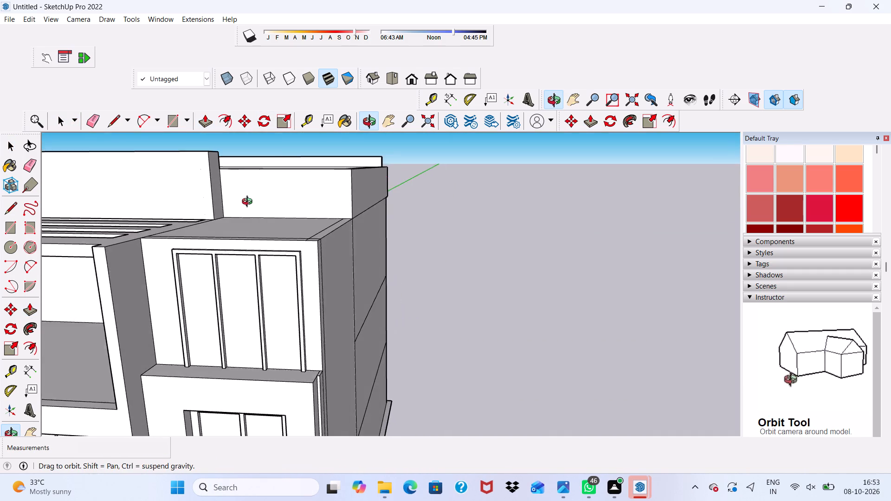
middle_drag(249, 203, 250, 203)
Extrude the narrow roof-edge strip above the three-pane upper-wall window upward by 10'.
scroll(250, 203, up, 4)
click(245, 185)
scroll(245, 185, down, 3)
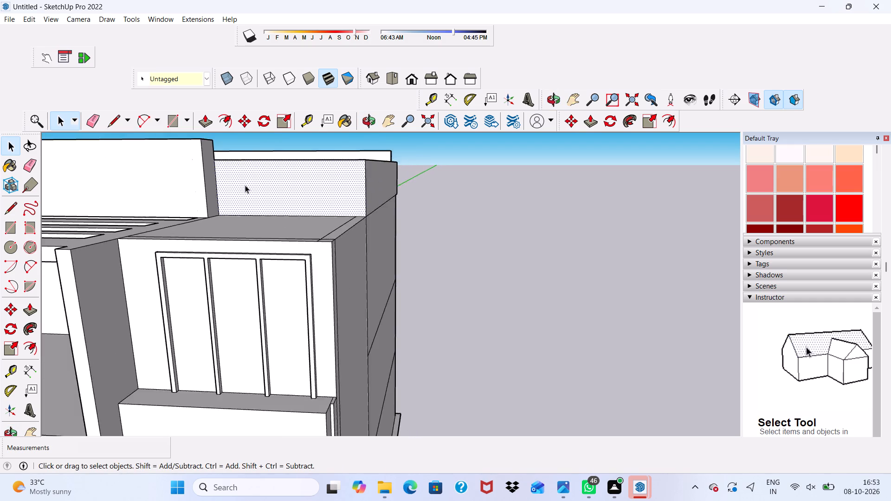
middle_drag(245, 185, 196, 263)
scroll(196, 263, up, 2)
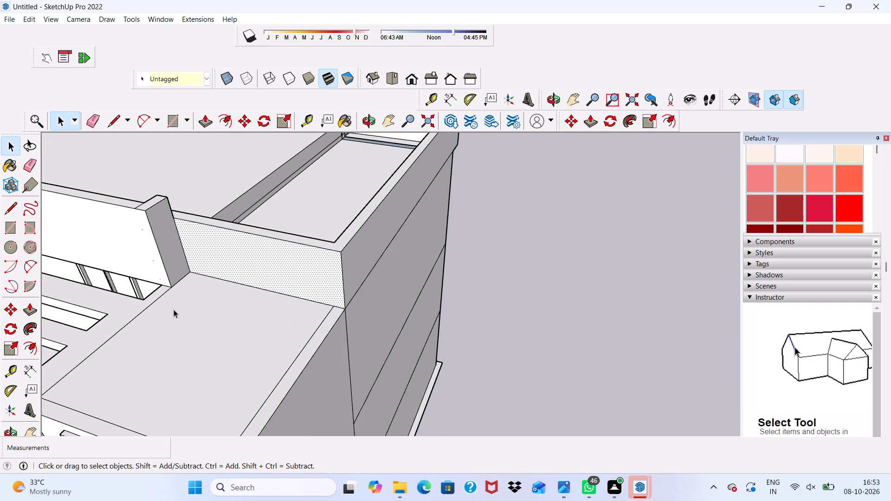
scroll(172, 306, down, 3)
middle_drag(191, 290, 218, 250)
scroll(181, 352, up, 6)
click(173, 330)
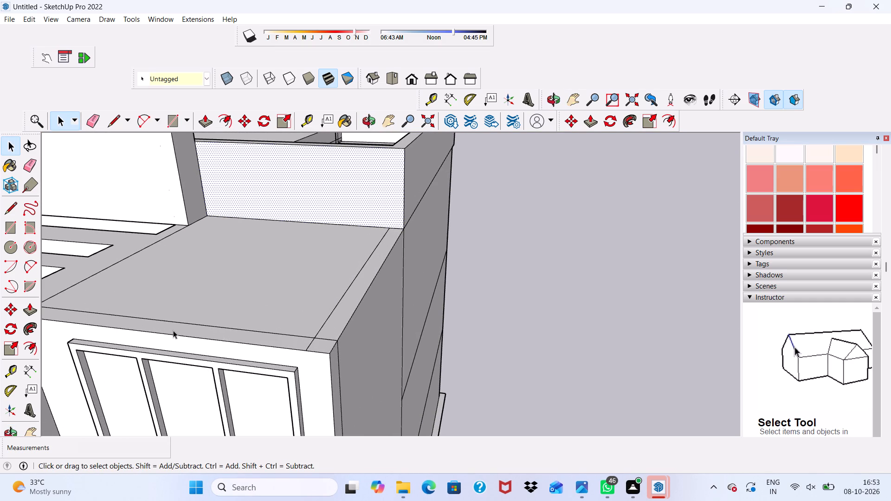
click(203, 116)
scroll(210, 265, up, 1)
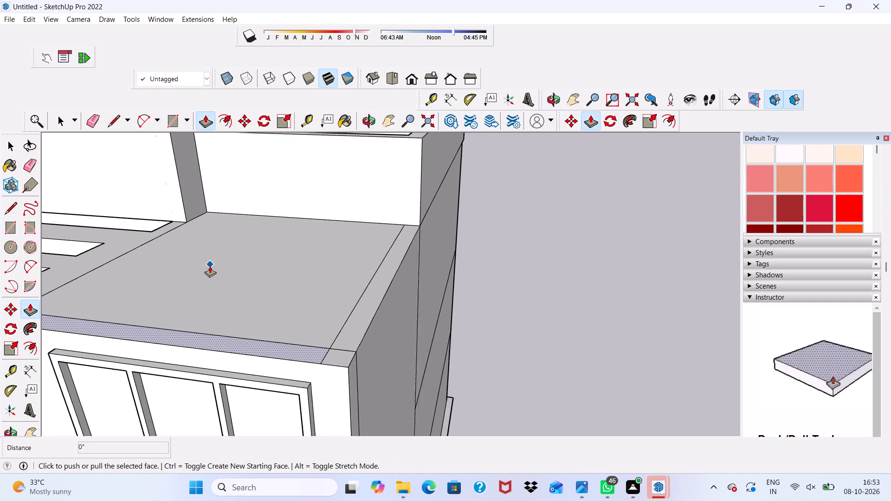
scroll(210, 266, up, 1)
click(190, 347)
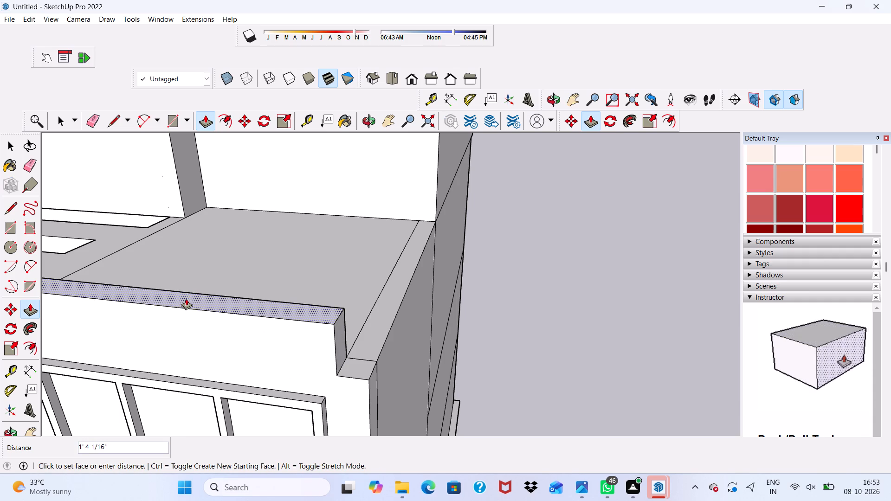
scroll(218, 304, down, 2)
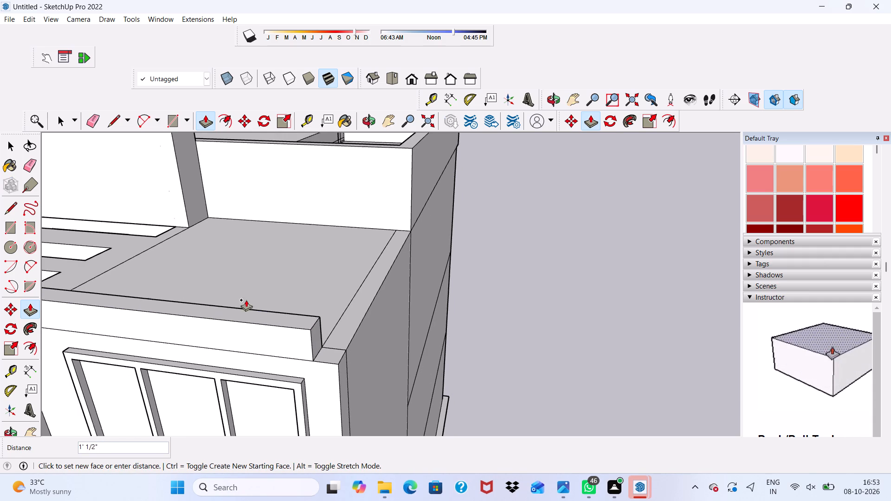
scroll(295, 238, down, 15)
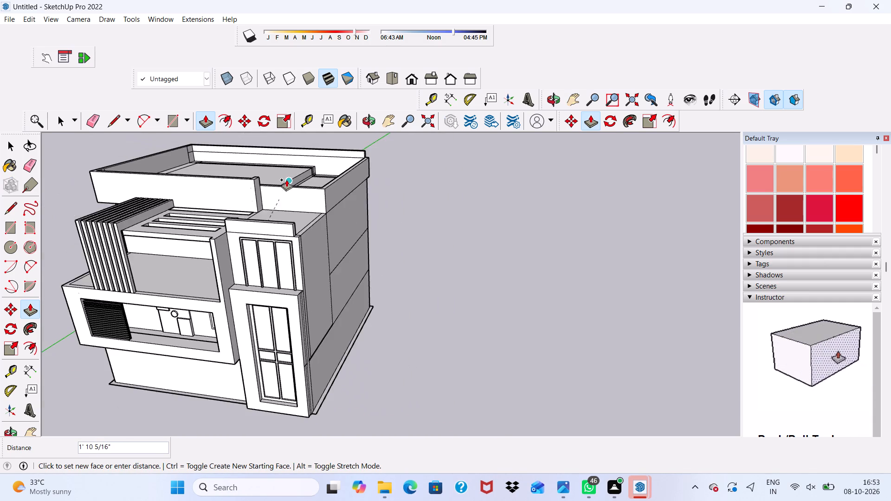
scroll(286, 180, down, 3)
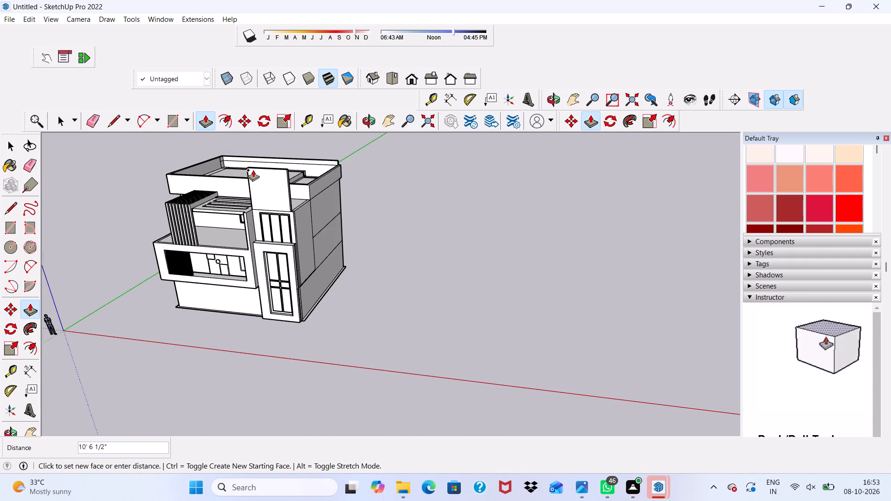
scroll(252, 171, up, 3)
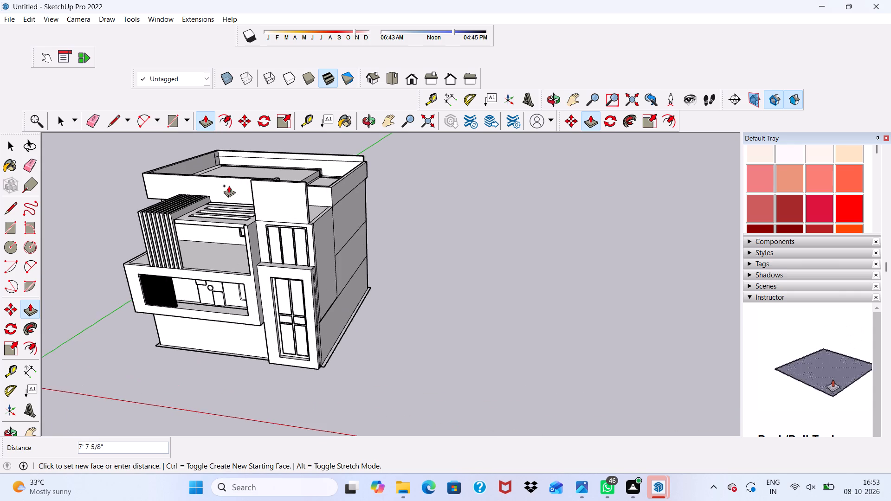
scroll(241, 172, up, 8)
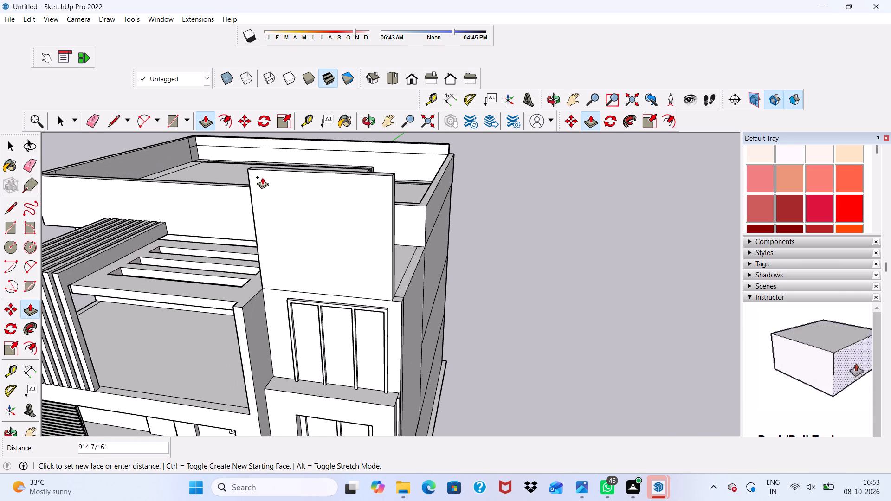
text(10)
key(apostrophe)
key(Return)
Extrude the adjoining side roof-edge strip upward by 10' to match the raised front wall.
scroll(206, 161, up, 1)
scroll(213, 161, down, 3)
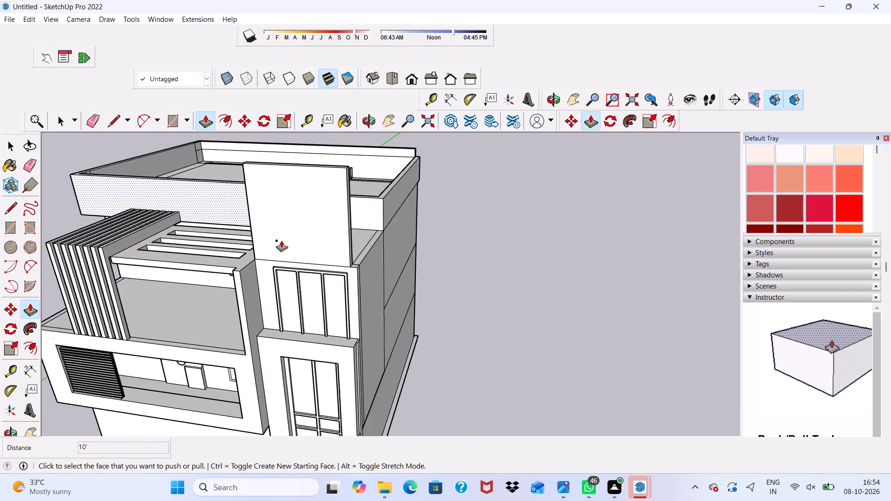
scroll(281, 240, down, 2)
middle_drag(327, 270, 144, 326)
scroll(385, 189, up, 14)
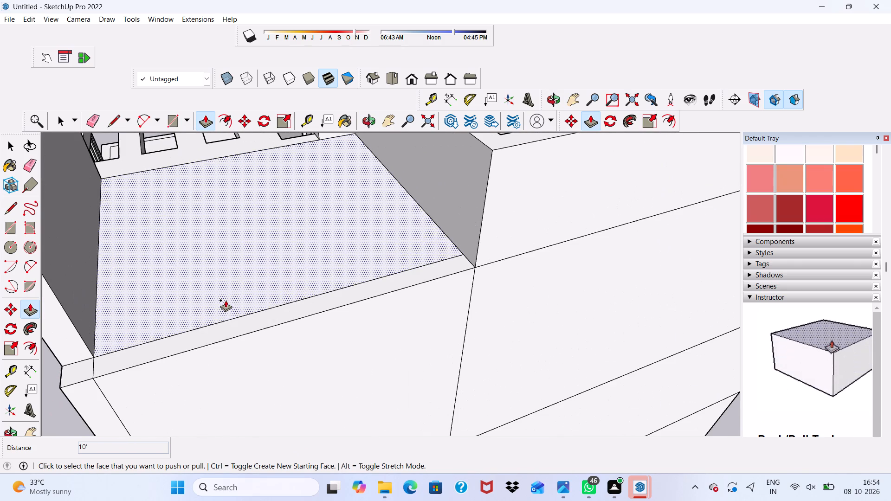
click(221, 330)
scroll(220, 319, down, 9)
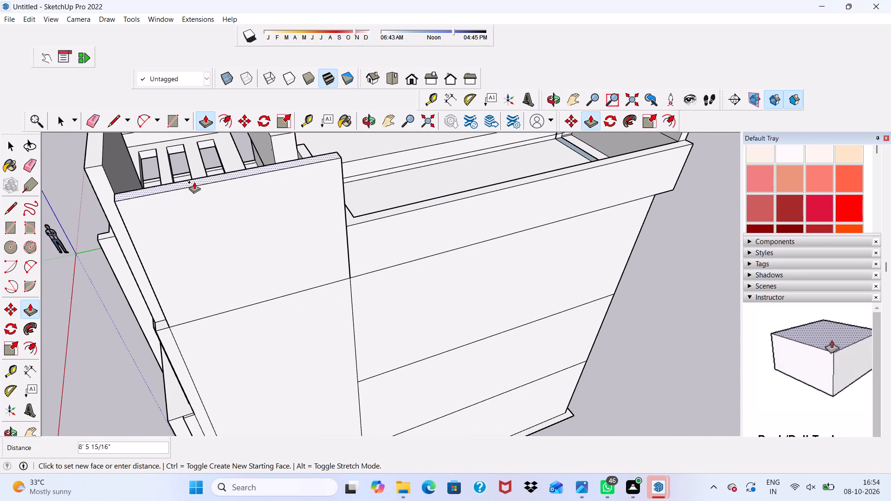
scroll(120, 175, down, 3)
middle_drag(120, 176, 214, 192)
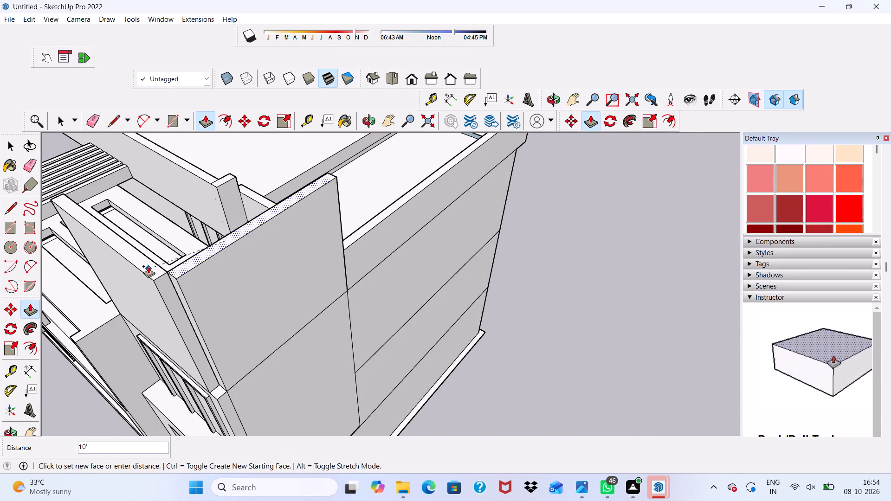
click(148, 265)
Extrude the narrow end face by 9" to close the corner between the raised front and side walls.
scroll(165, 285, up, 5)
click(166, 285)
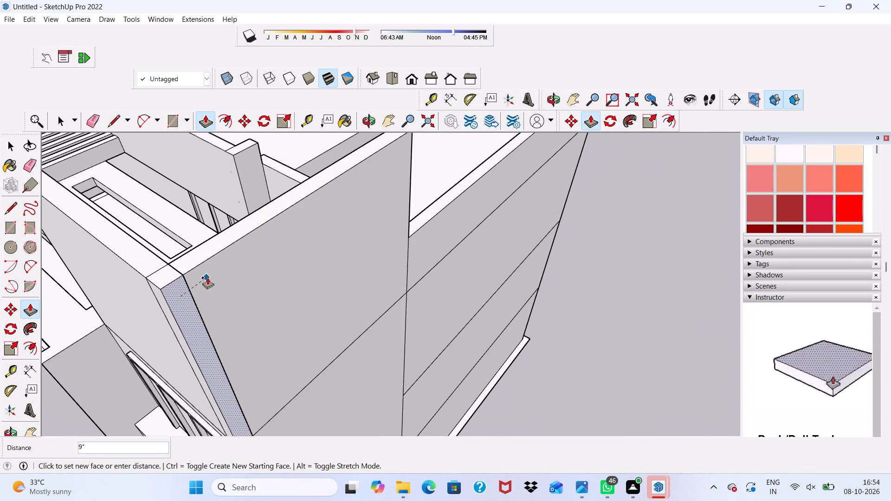
click(211, 273)
Examine the roof area enclosed by the raised walls, especially its open edge beside the slatted canopy.
scroll(196, 261, down, 9)
middle_drag(193, 245, 438, 191)
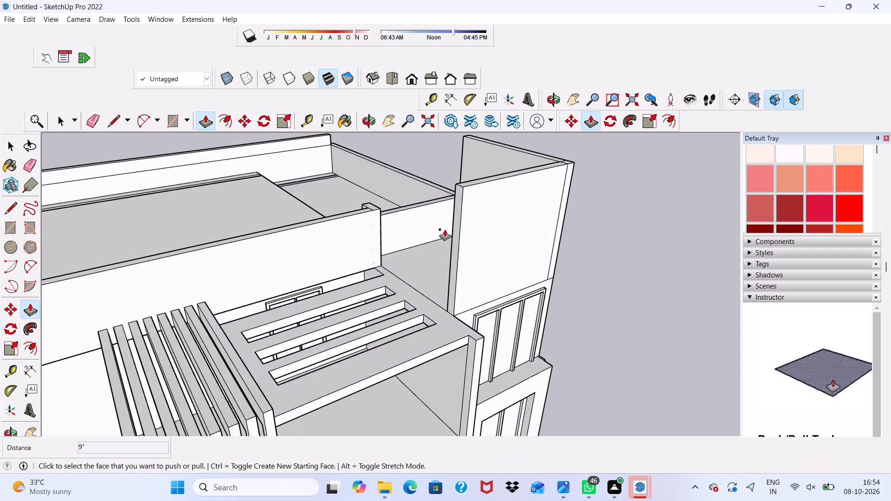
scroll(434, 249, up, 2)
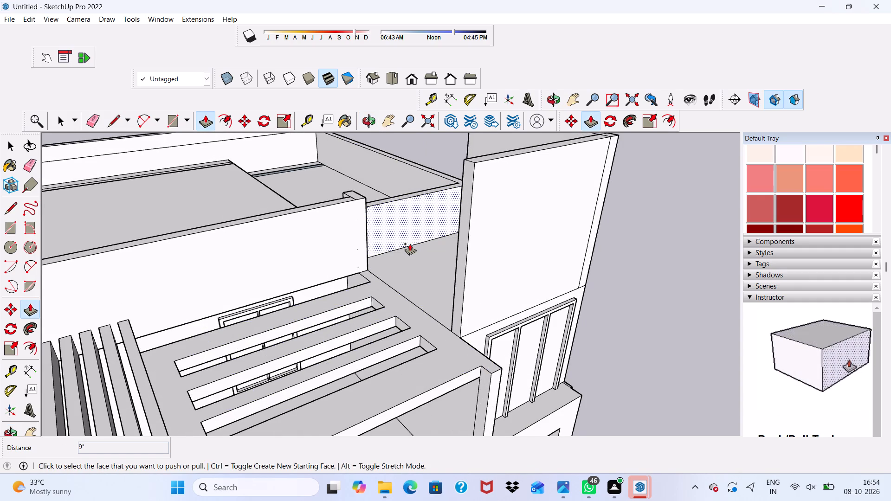
scroll(410, 244, down, 1)
middle_drag(410, 244, 480, 263)
scroll(484, 268, down, 1)
scroll(438, 286, up, 4)
scroll(440, 263, down, 1)
middle_drag(444, 263, 507, 286)
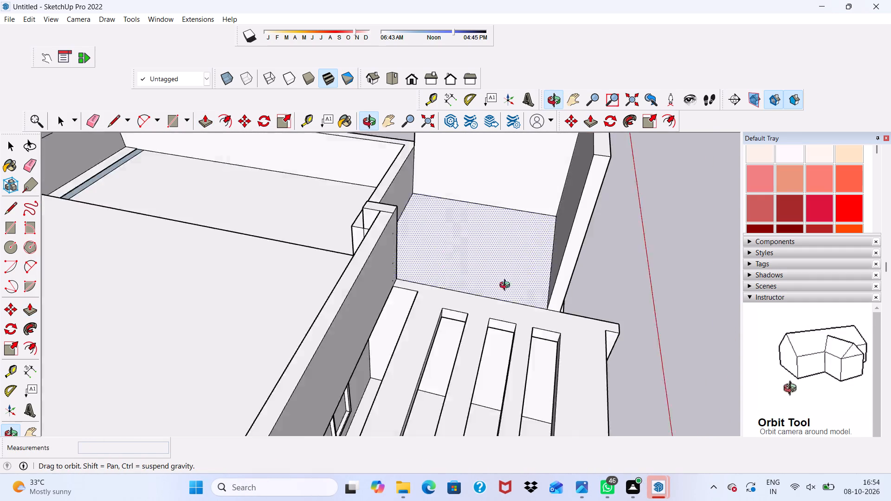
middle_drag(507, 286, 557, 351)
scroll(494, 259, up, 5)
scroll(442, 252, up, 3)
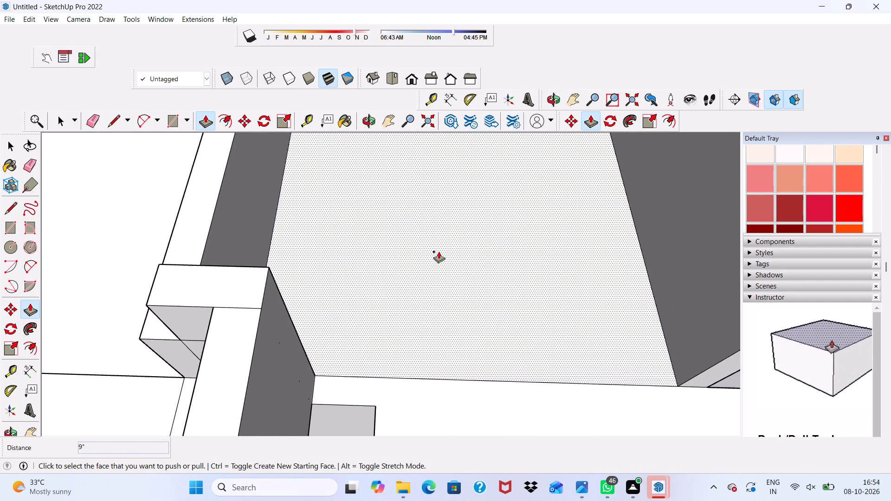
key(space)
scroll(438, 251, down, 4)
middle_drag(438, 250, 711, 310)
scroll(475, 260, up, 5)
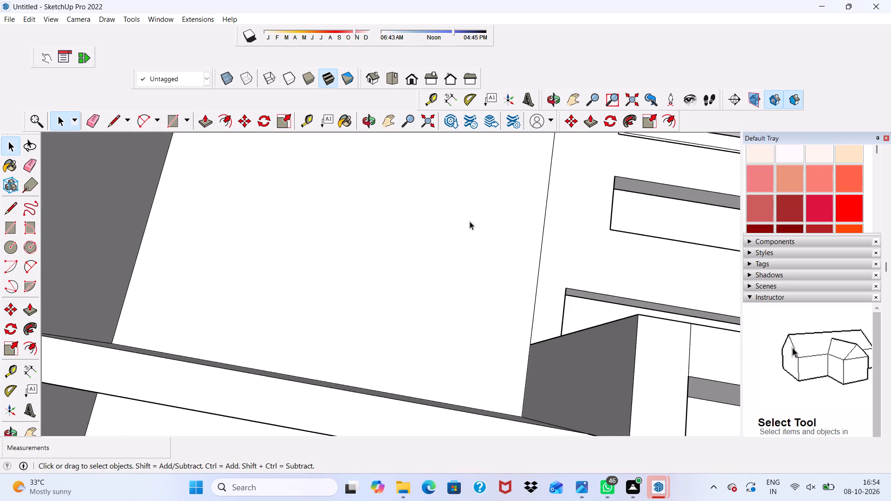
middle_drag(485, 210, 565, 202)
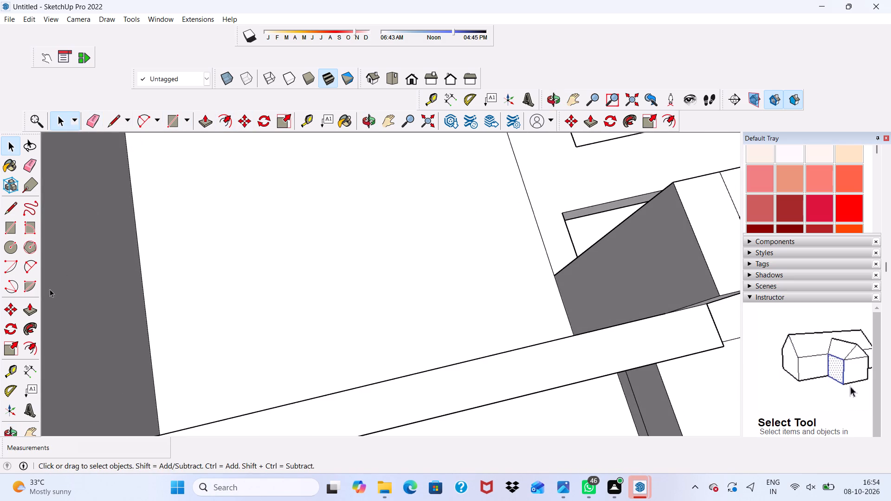
scroll(26, 318, down, 1)
scroll(326, 229, down, 4)
middle_drag(367, 266, 486, 283)
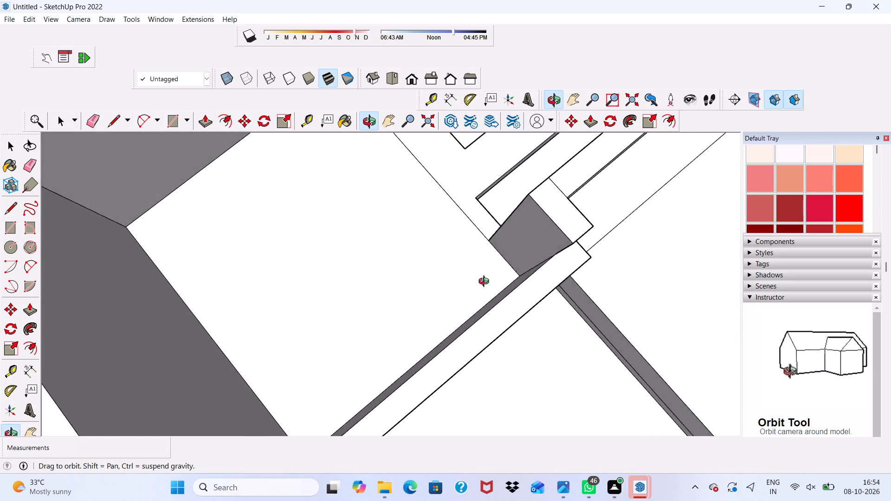
middle_drag(486, 283, 482, 265)
scroll(461, 250, up, 3)
middle_drag(457, 216, 555, 239)
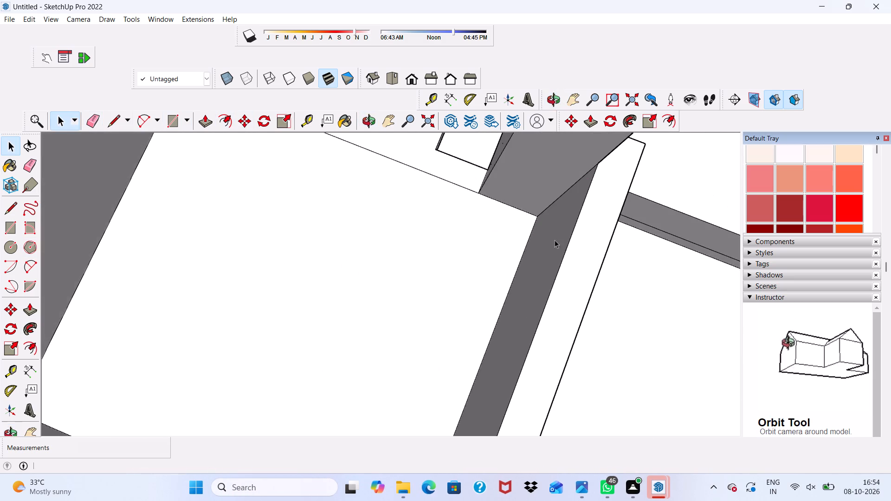
scroll(443, 189, up, 1)
scroll(431, 158, down, 9)
scroll(325, 164, up, 1)
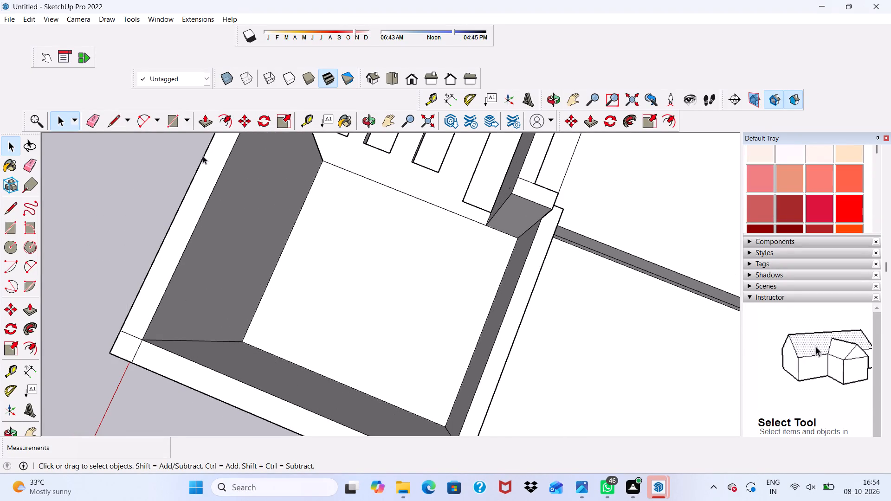
Place a guide 9" inside the roof floor's open edge beside the slatted canopy.
click(13, 369)
scroll(369, 156, up, 4)
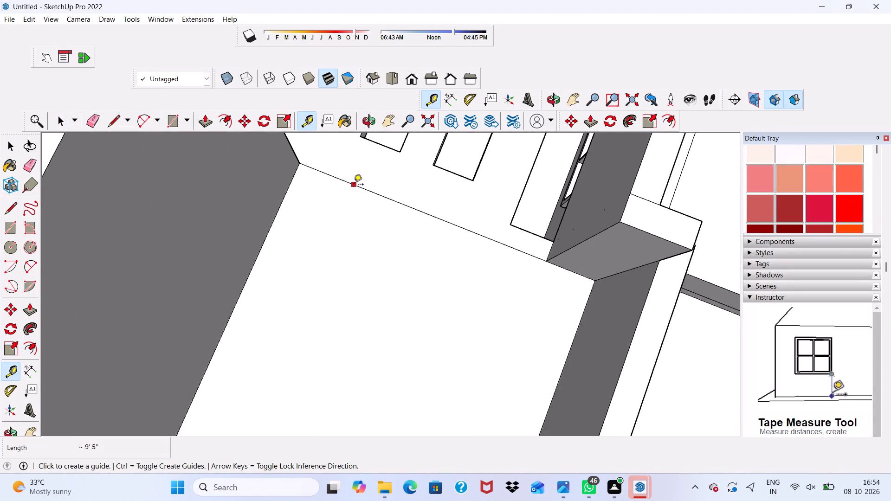
click(354, 185)
text(9")
key(Return)
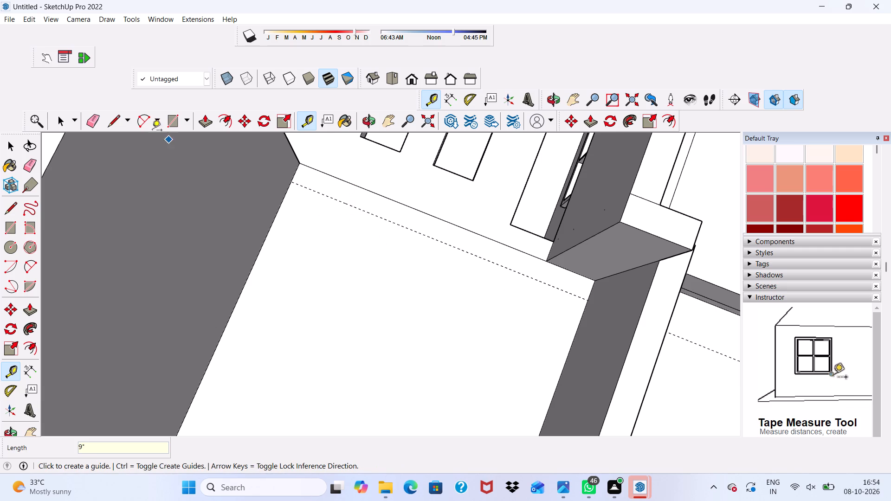
Draw a line about 11' 2 5/8" long along the guide, from the front wall to the rear parapet.
click(118, 122)
scroll(300, 174, up, 5)
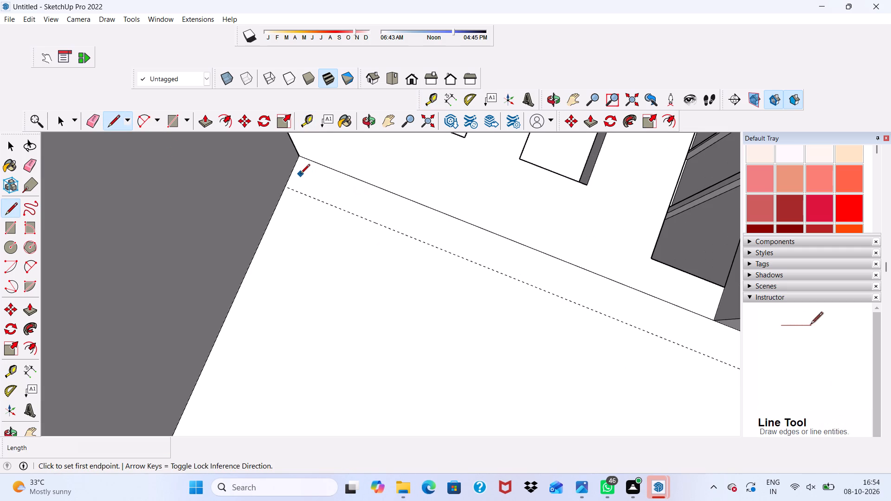
click(285, 188)
scroll(298, 194, down, 2)
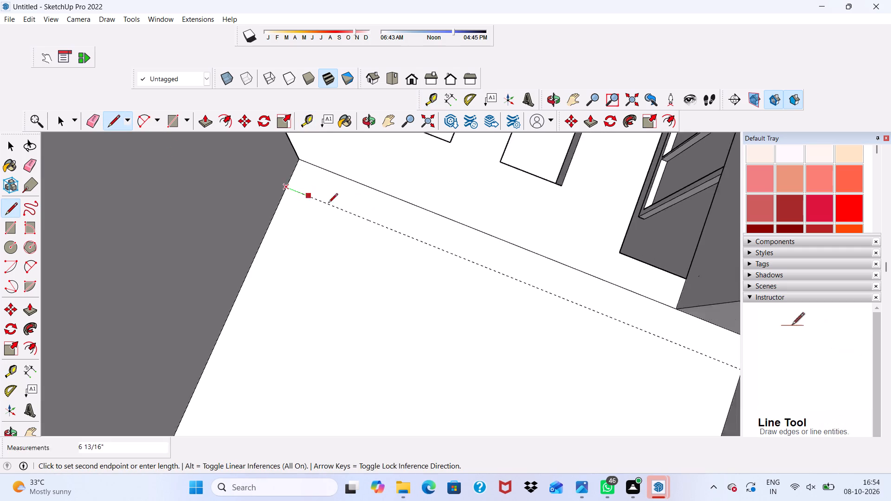
scroll(328, 204, down, 7)
scroll(538, 301, up, 9)
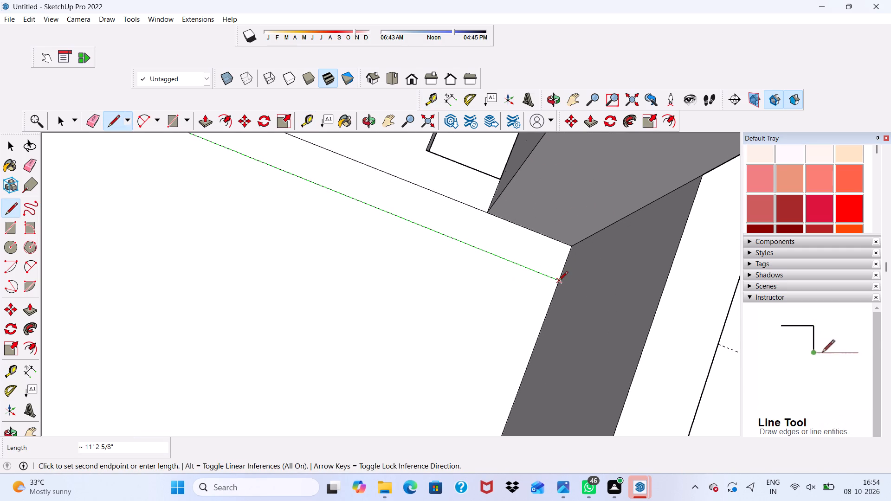
click(557, 280)
scroll(537, 273, down, 10)
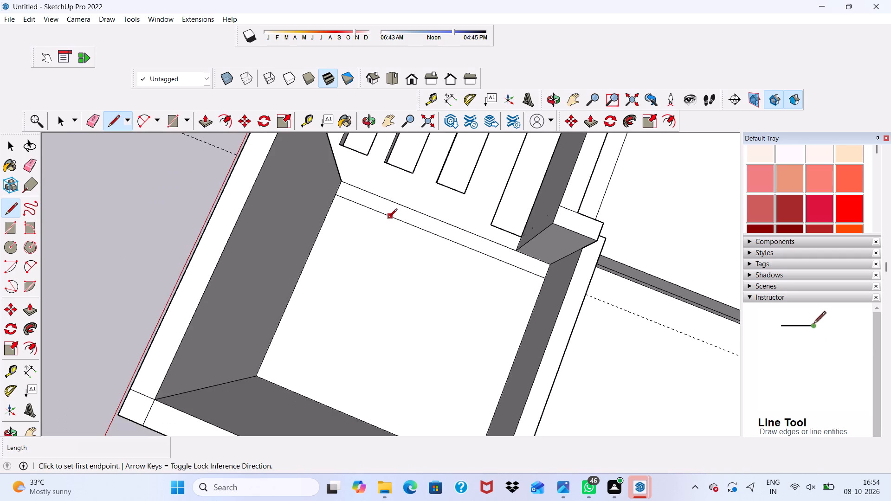
Extrude the 9" floor strip beside the slatted canopy upward by 10', level with the raised walls.
key(space)
scroll(364, 212, up, 2)
click(357, 194)
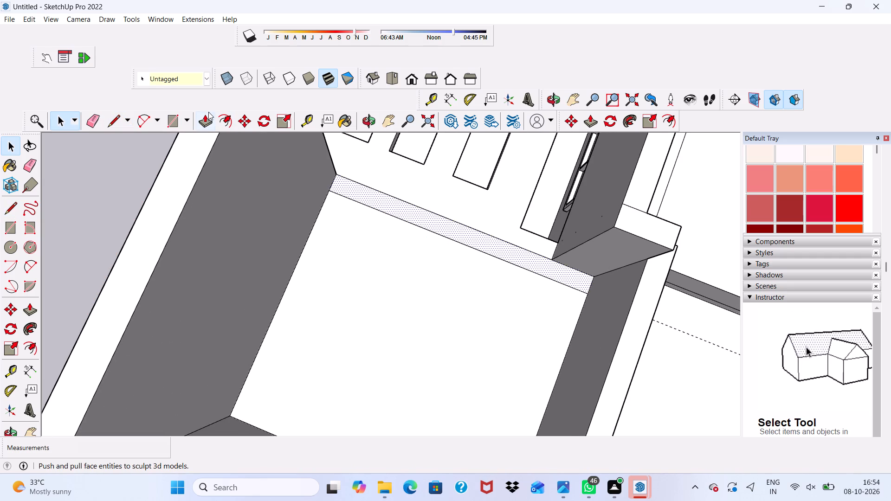
click(203, 115)
click(383, 197)
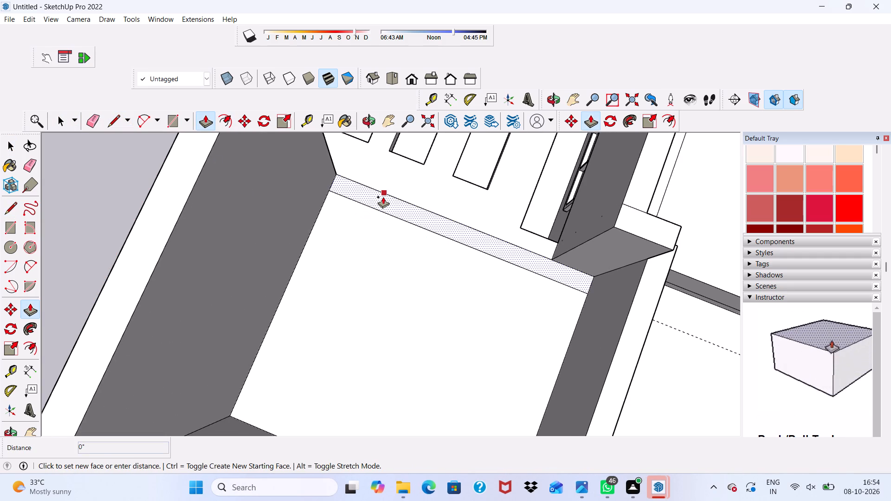
click(188, 164)
scroll(290, 215, down, 4)
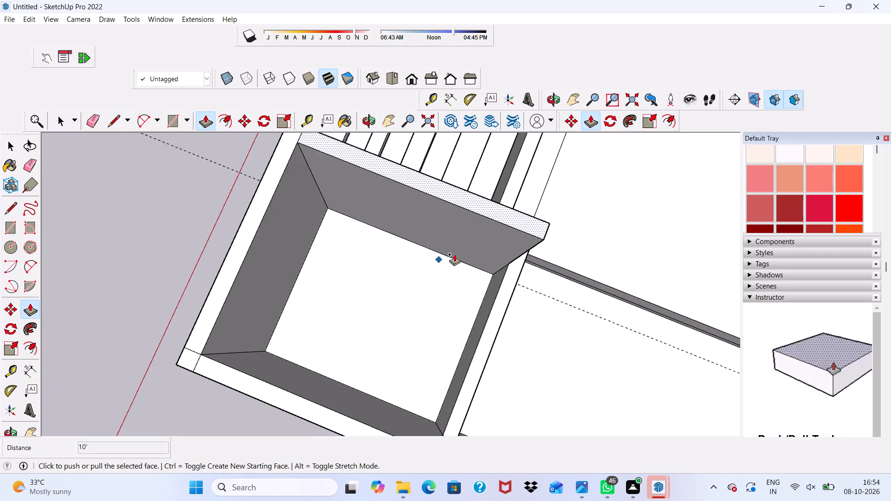
Erase the dashed guide line running along the roof floor beyond the rooftop enclosure.
scroll(454, 254, down, 5)
middle_drag(450, 227, 245, 111)
scroll(315, 211, up, 2)
scroll(358, 233, up, 2)
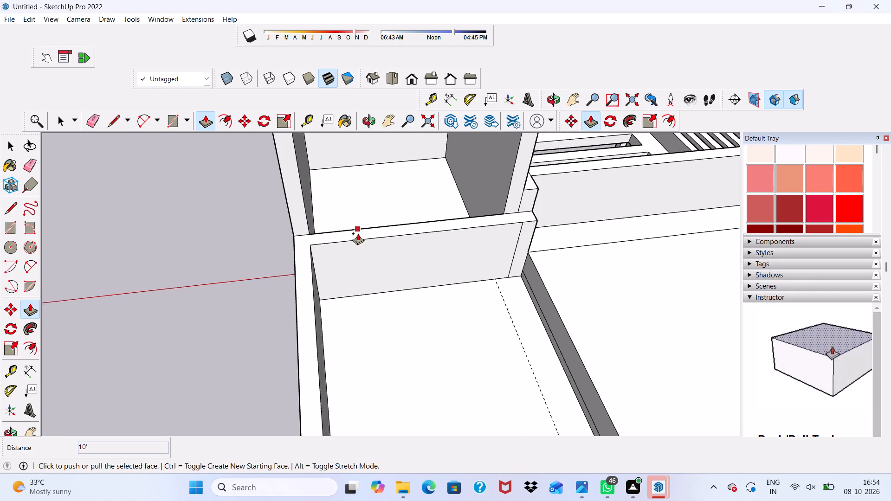
scroll(358, 233, up, 1)
scroll(346, 222, down, 4)
middle_drag(324, 227, 302, 197)
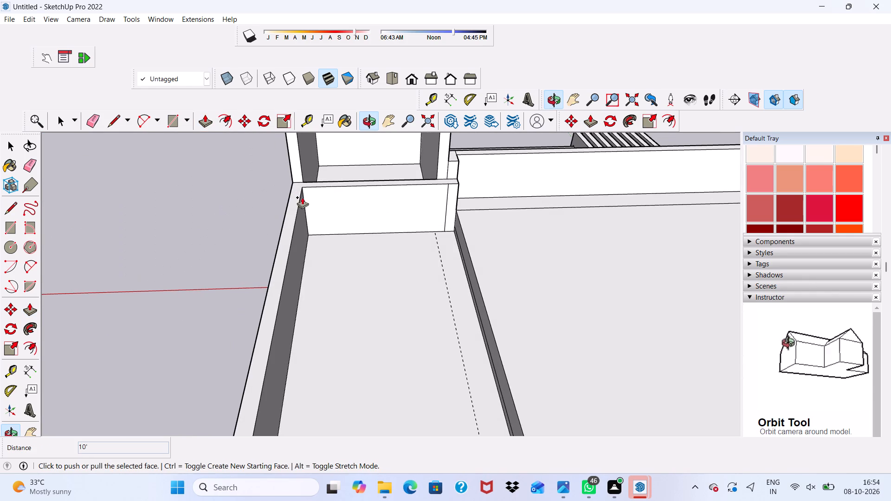
key(space)
scroll(297, 185, down, 3)
middle_drag(394, 196, 415, 212)
scroll(408, 210, down, 1)
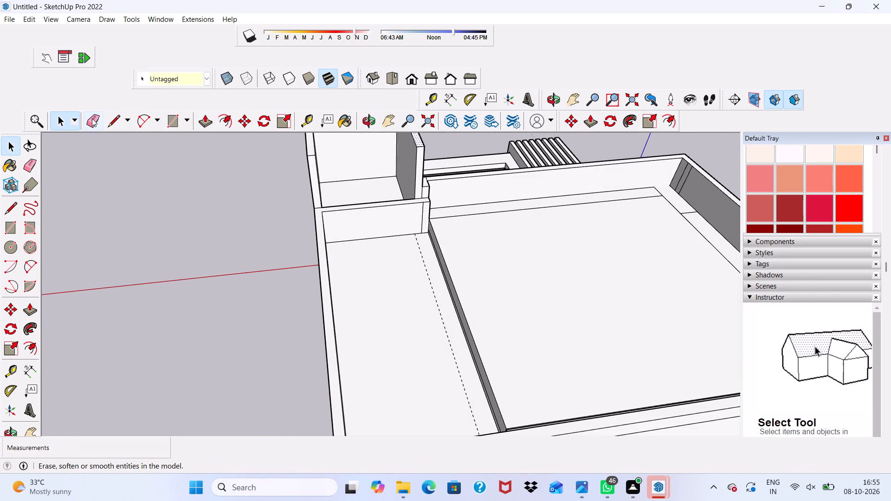
click(91, 118)
drag(435, 292, 431, 299)
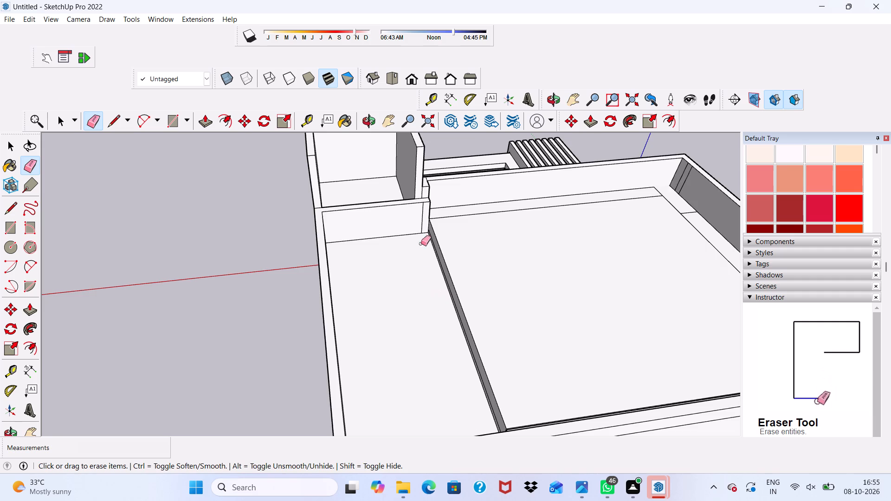
Erase the leftover seam edges at the parapet corner where it meets the rooftop enclosure.
scroll(429, 215, up, 3)
drag(425, 214, 413, 218)
scroll(445, 229, down, 1)
middle_drag(446, 229, 284, 228)
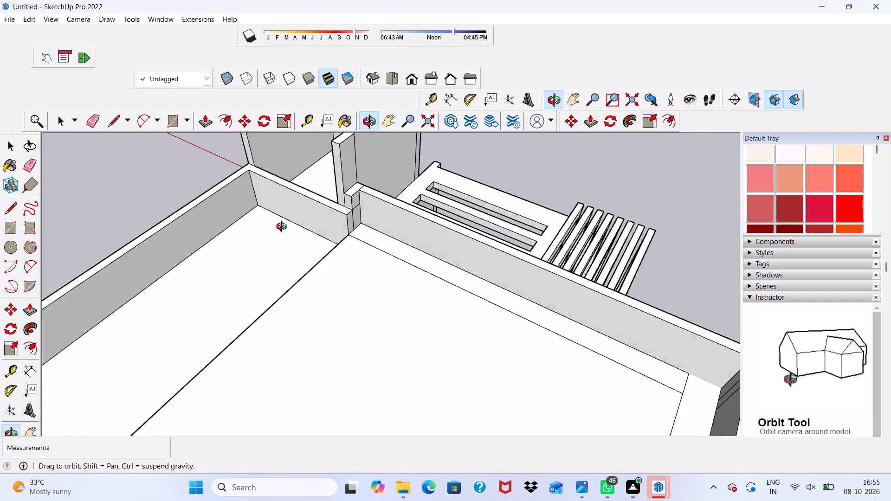
middle_drag(284, 228, 291, 235)
scroll(338, 216, up, 5)
drag(361, 182, 361, 198)
scroll(357, 198, up, 3)
key(space)
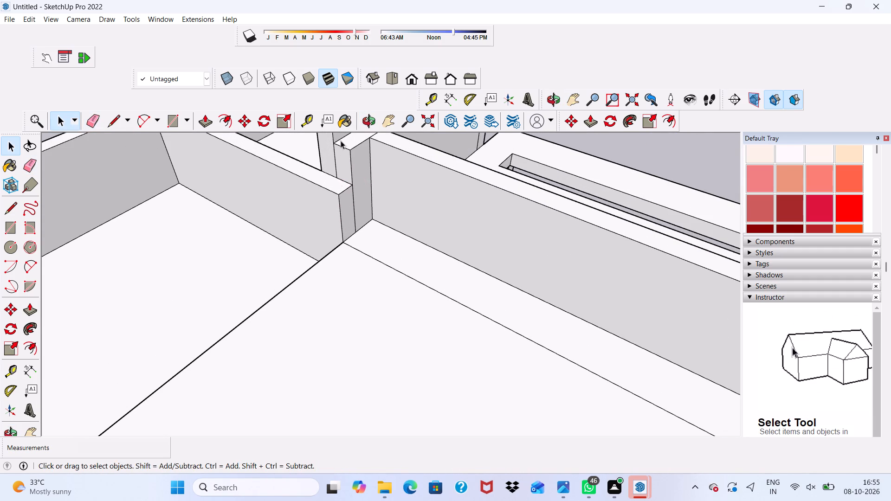
Raise the lower parapet section beside the rooftop enclosure by 1' 4 3/4", level with the adjoining parapet.
scroll(339, 152, down, 3)
middle_drag(335, 184, 331, 103)
scroll(330, 103, up, 1)
scroll(330, 112, down, 14)
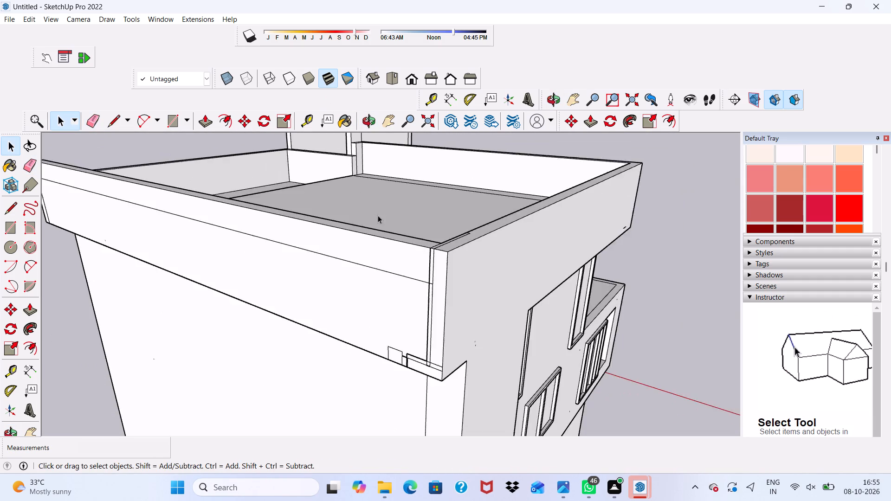
scroll(378, 215, down, 1)
middle_drag(378, 221, 539, 223)
middle_drag(90, 284, 198, 283)
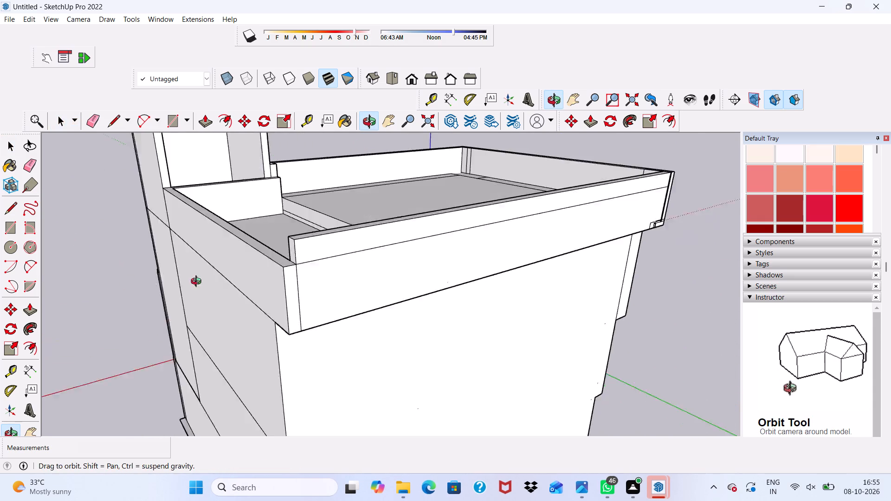
middle_drag(198, 283, 223, 283)
scroll(277, 261, up, 4)
middle_drag(269, 247, 272, 285)
scroll(272, 285, up, 3)
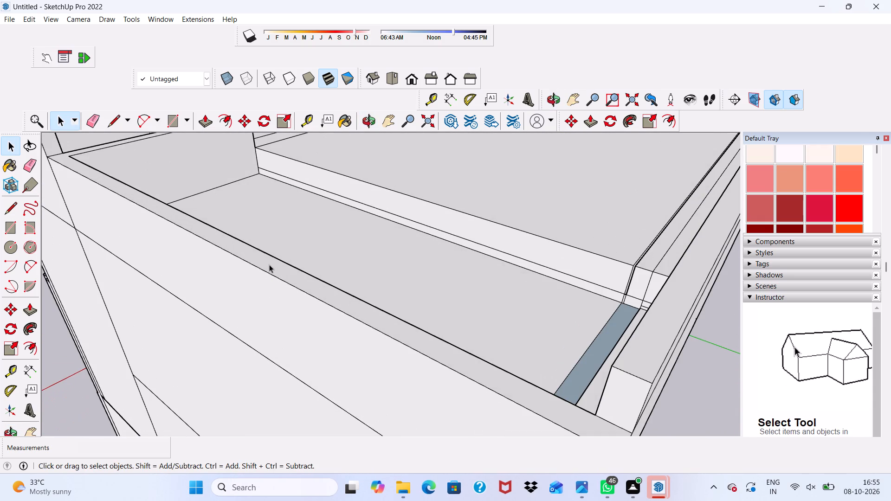
click(269, 264)
click(199, 119)
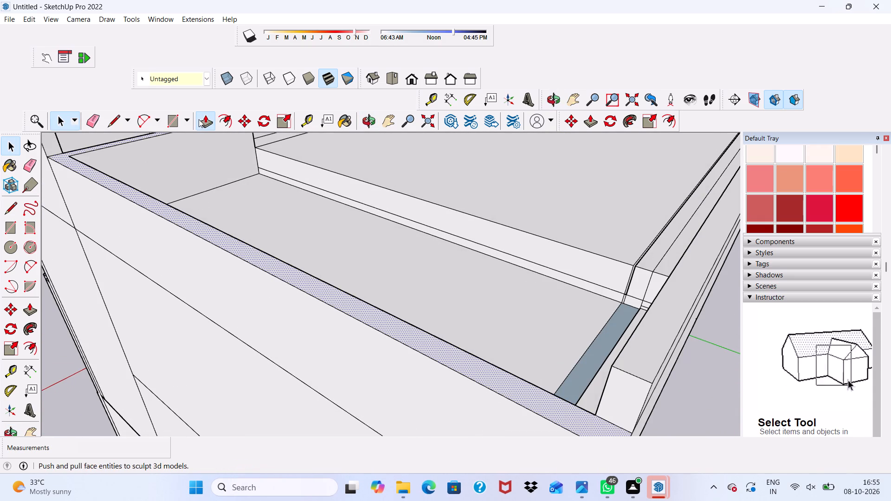
click(291, 275)
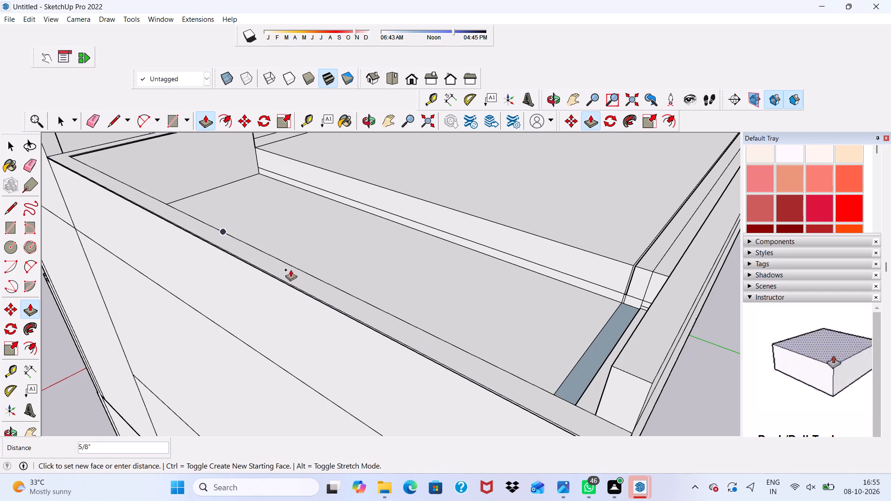
scroll(285, 250, down, 4)
scroll(511, 293, up, 2)
click(511, 293)
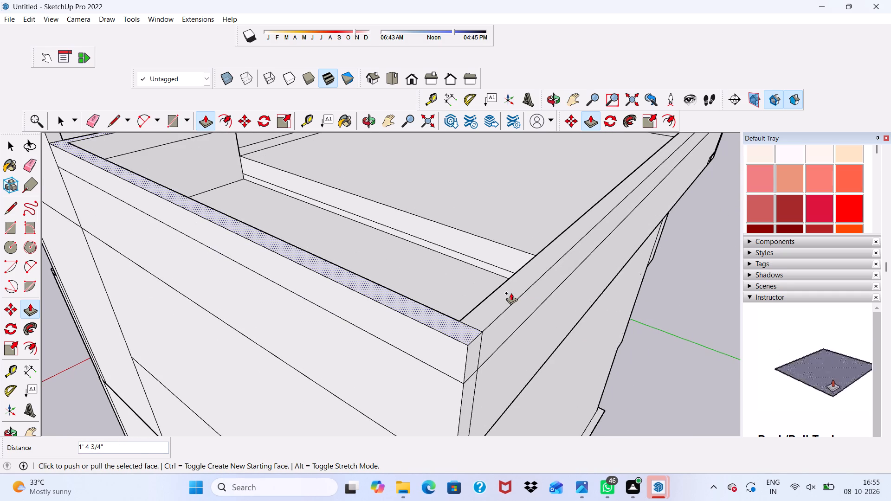
Draw a 9" line across the raised parapet's top at the corner, separating the strip that runs along the enclosure.
scroll(508, 293, down, 10)
middle_drag(368, 292, 220, 389)
scroll(220, 194, up, 1)
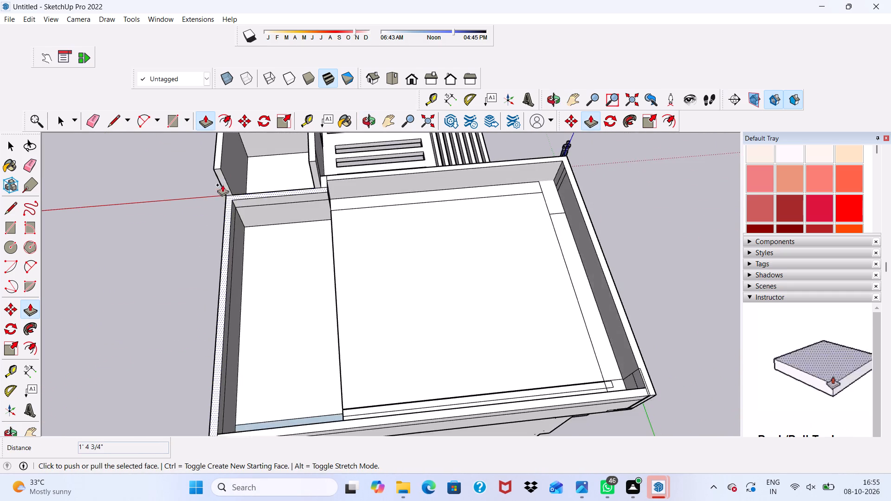
scroll(222, 185, up, 5)
click(119, 120)
scroll(203, 198, up, 1)
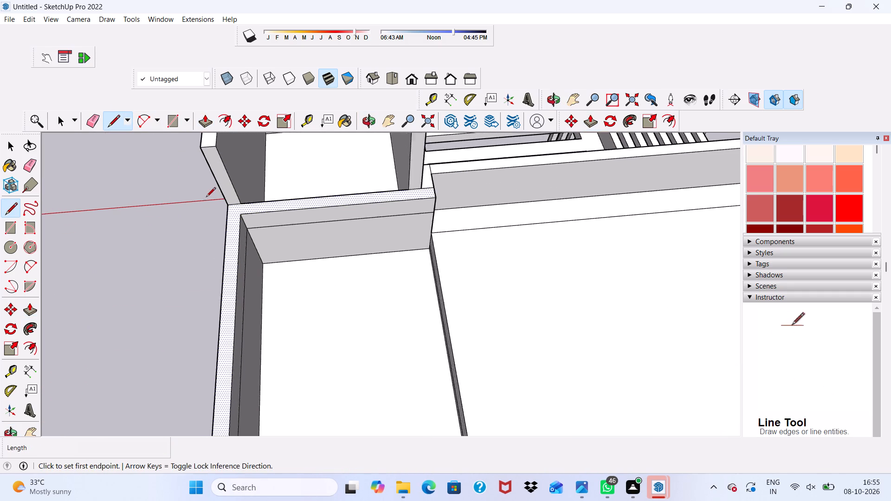
scroll(206, 198, up, 4)
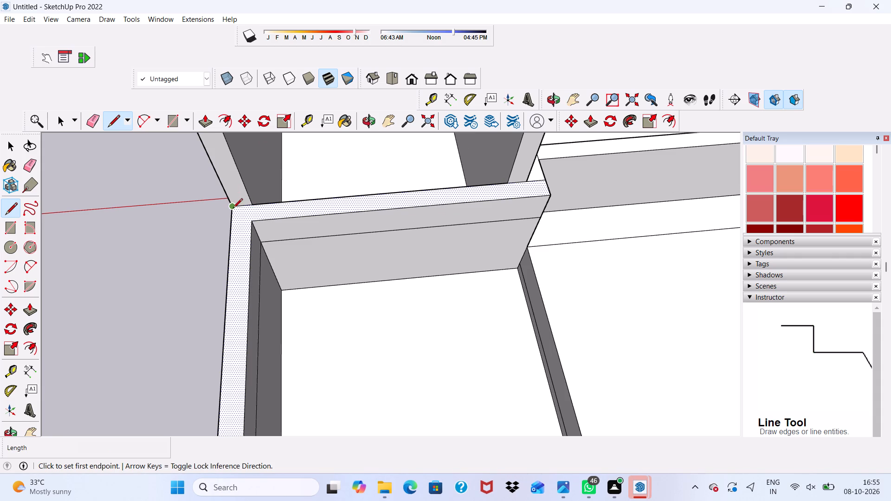
click(252, 224)
click(232, 218)
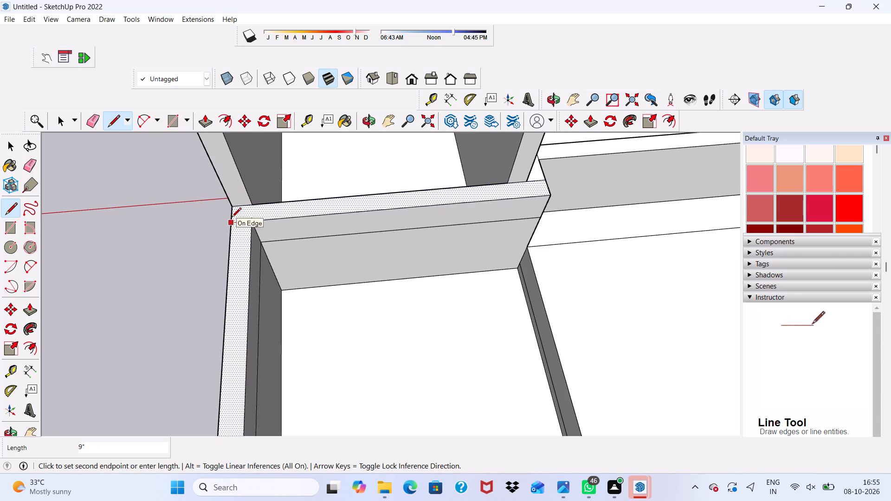
scroll(265, 200, up, 1)
key(space)
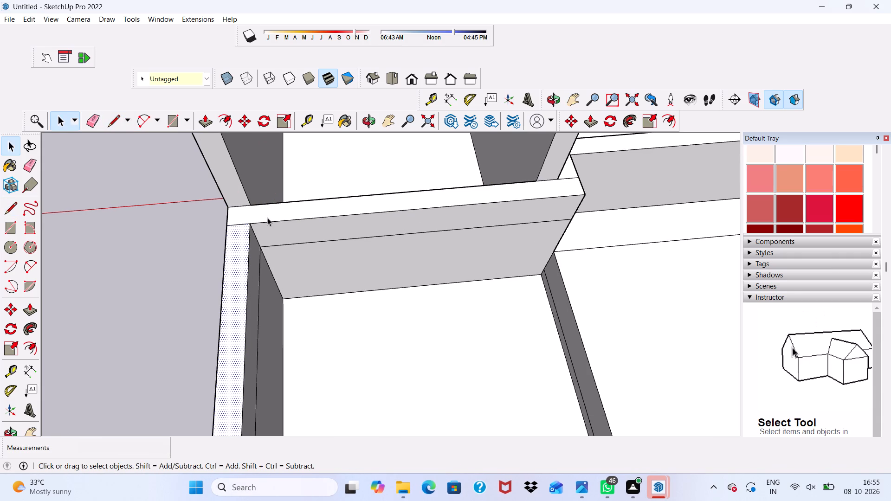
Extrude the separated parapet strip beside the enclosure upward by 4' 6 9/16", level with the enclosure's wall tops.
click(267, 216)
click(207, 119)
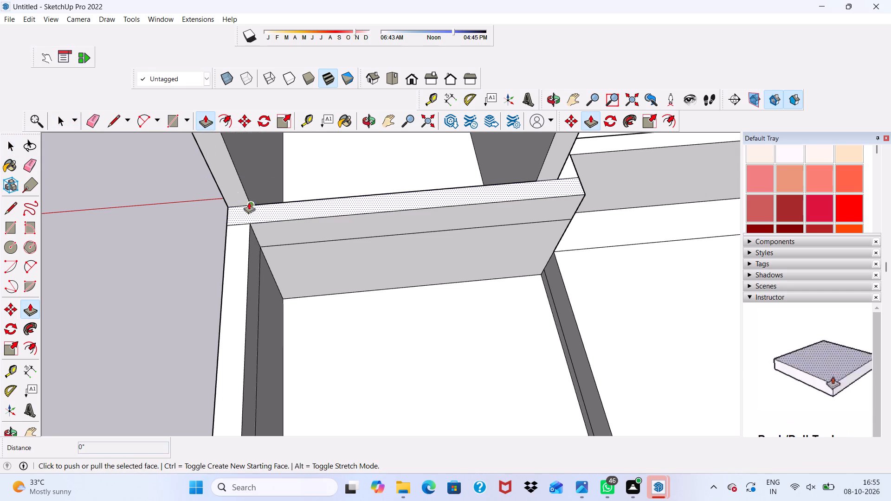
click(263, 209)
scroll(286, 104, down, 8)
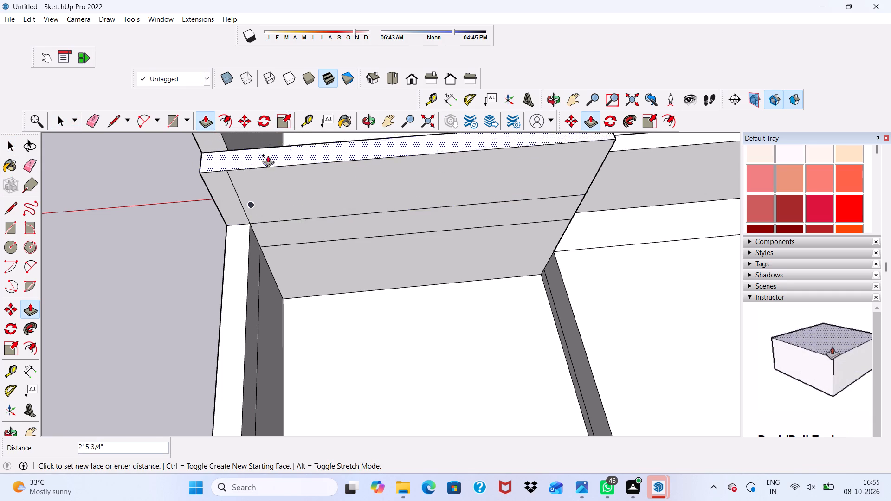
scroll(268, 155, down, 15)
scroll(253, 143, up, 5)
scroll(253, 143, down, 1)
middle_drag(253, 143, 445, 148)
scroll(309, 256, up, 3)
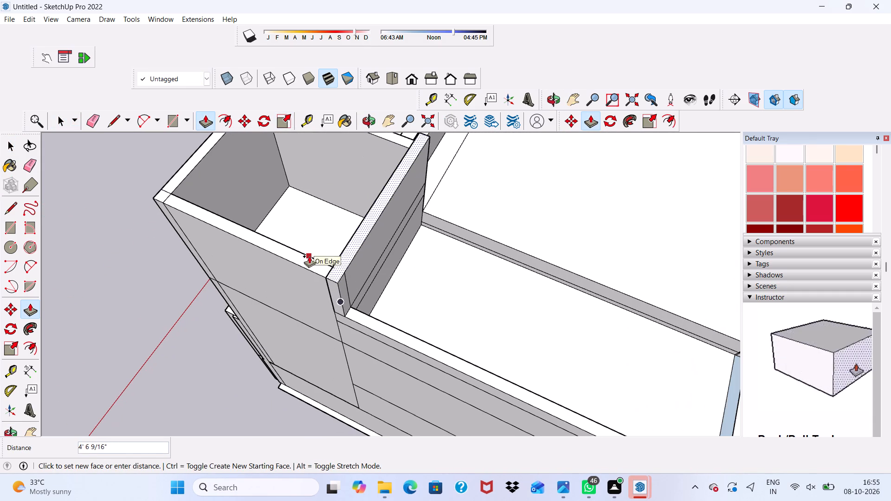
click(309, 256)
Erase the horizontal seam lines and the leftover edge near the parapet corner on the newly raised wall.
scroll(309, 256, down, 4)
middle_drag(324, 275, 190, 218)
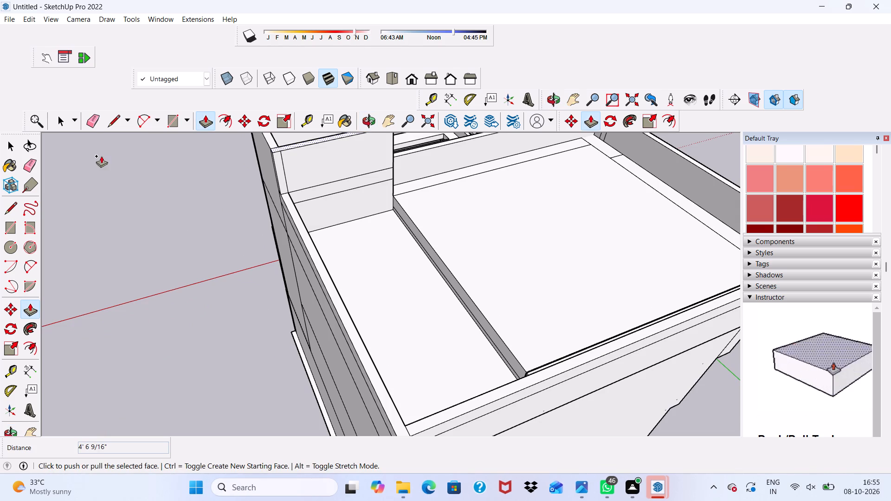
click(89, 116)
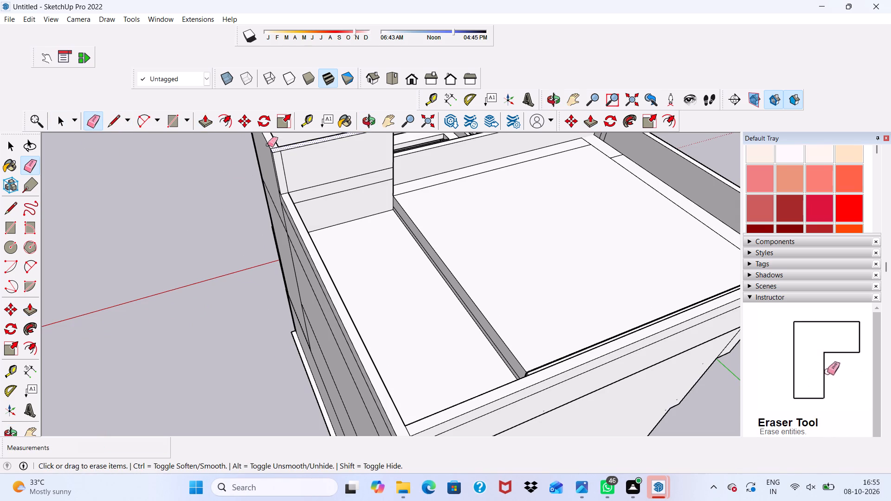
drag(348, 174, 355, 190)
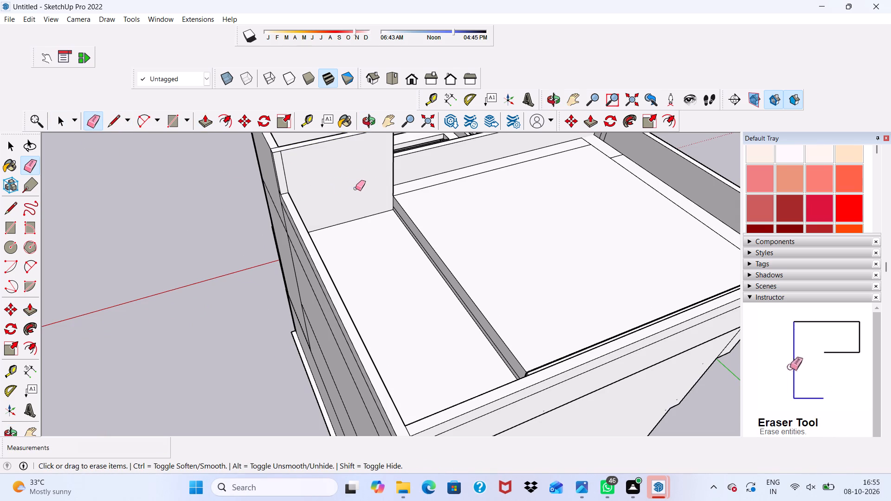
scroll(314, 182, up, 8)
drag(271, 176, 280, 172)
scroll(280, 212, up, 3)
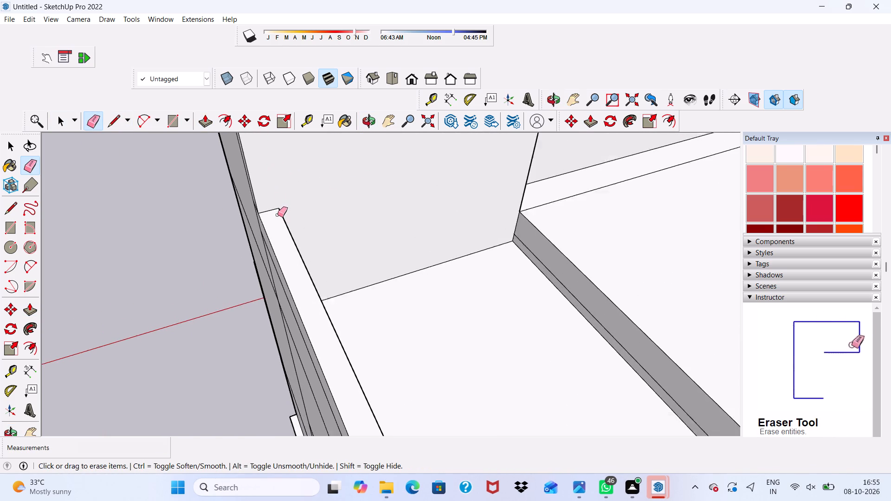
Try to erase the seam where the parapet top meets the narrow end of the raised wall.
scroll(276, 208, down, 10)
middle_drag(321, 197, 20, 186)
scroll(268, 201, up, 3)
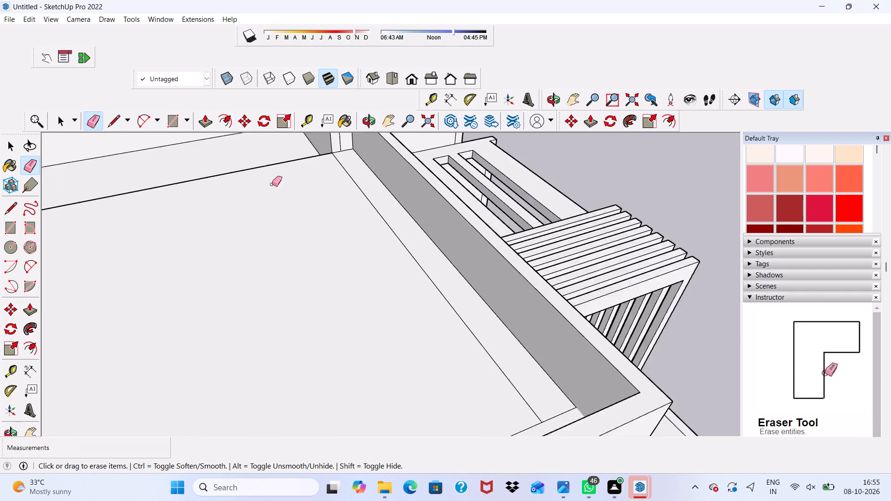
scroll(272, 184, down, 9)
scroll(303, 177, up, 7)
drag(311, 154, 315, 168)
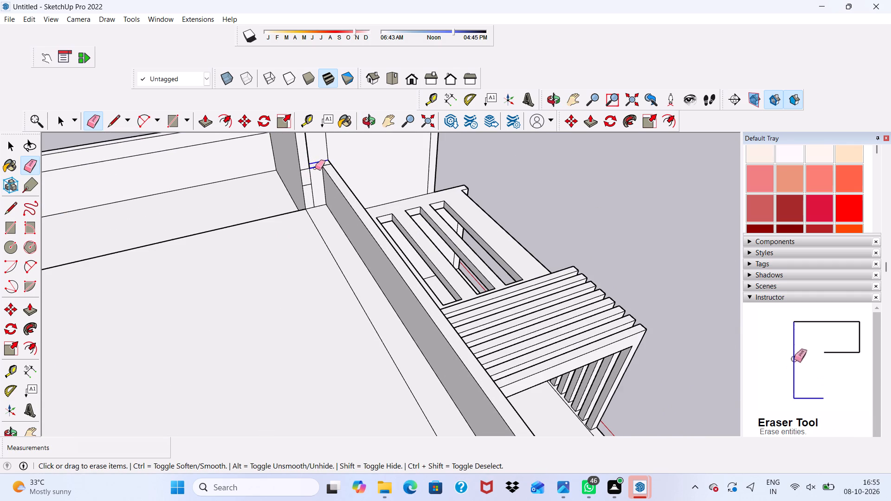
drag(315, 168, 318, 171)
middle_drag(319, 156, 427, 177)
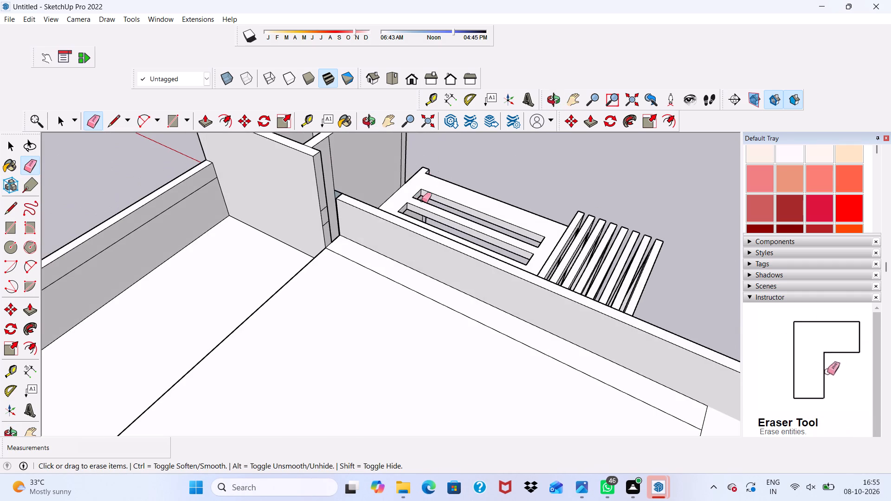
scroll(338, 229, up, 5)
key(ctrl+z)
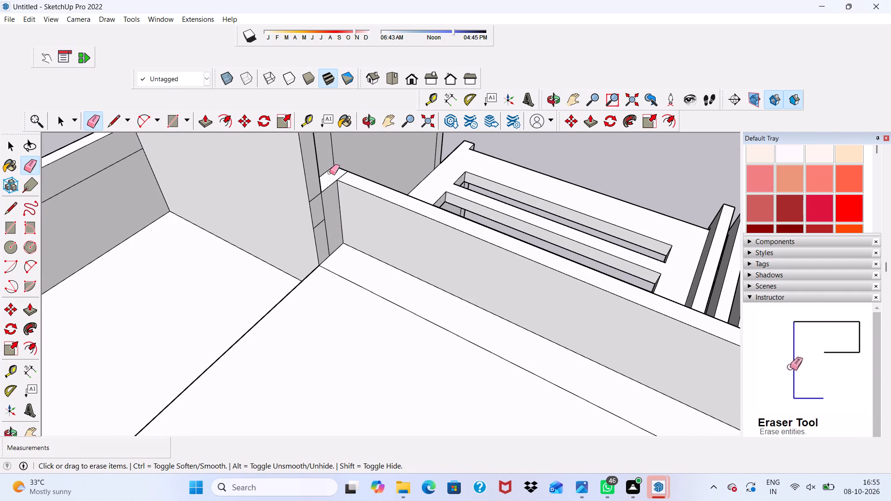
Examine the junction of the raised wall, parapet and slatted canopy, and the overall house massing.
scroll(329, 179, down, 1)
scroll(350, 211, up, 3)
scroll(350, 211, down, 3)
middle_drag(350, 211, 143, 332)
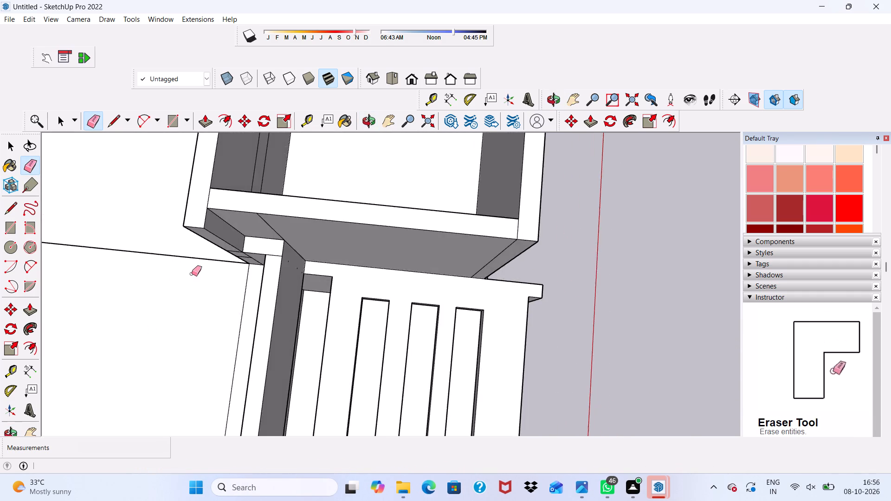
scroll(196, 270, up, 4)
scroll(277, 216, down, 4)
middle_drag(289, 238, 226, 95)
scroll(276, 181, down, 5)
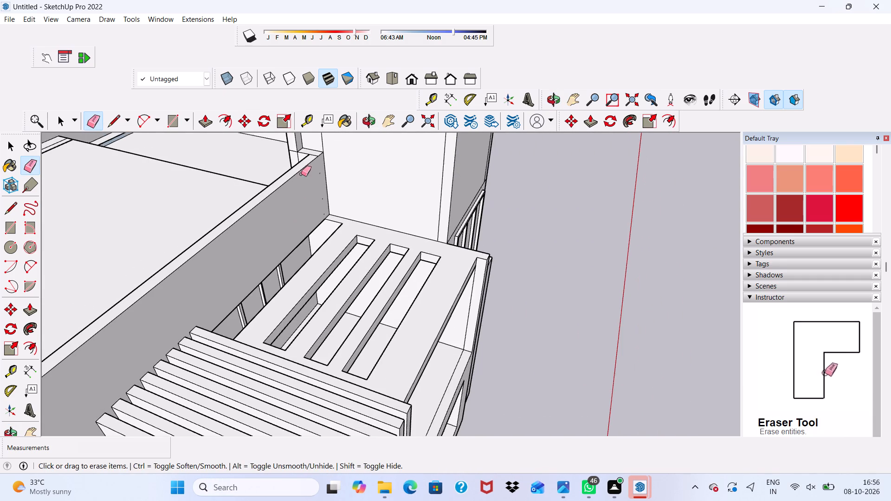
scroll(301, 174, down, 12)
middle_drag(288, 230, 192, 151)
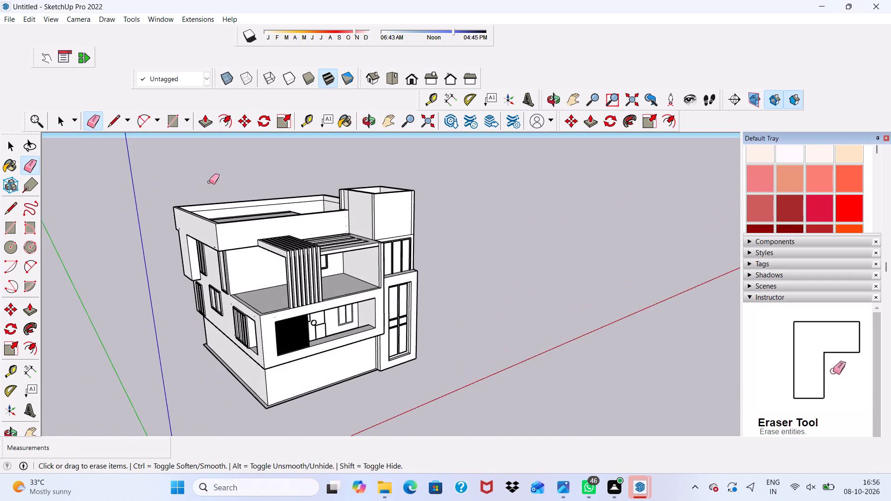
Push the narrow end face of the raised wall beside the enclosure back by 9", exposing the parapet top below.
scroll(333, 202, up, 15)
key(space)
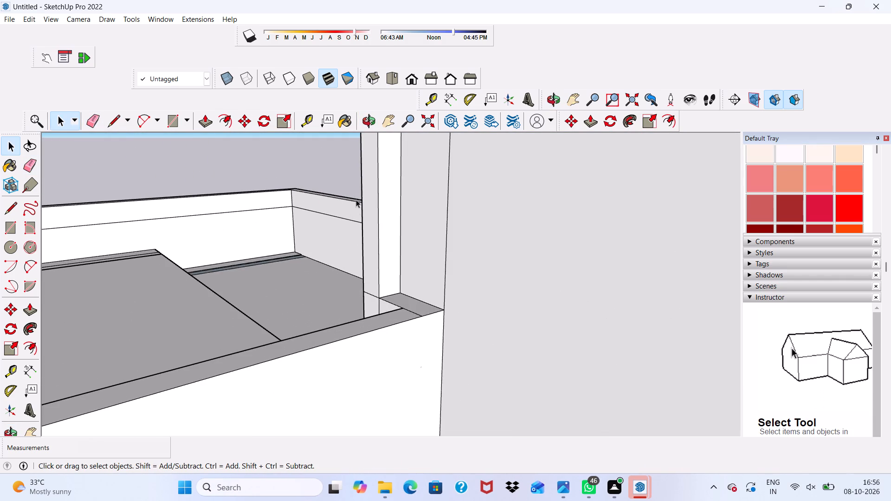
scroll(378, 247, up, 1)
click(380, 236)
click(376, 235)
drag(371, 237, 366, 244)
click(364, 245)
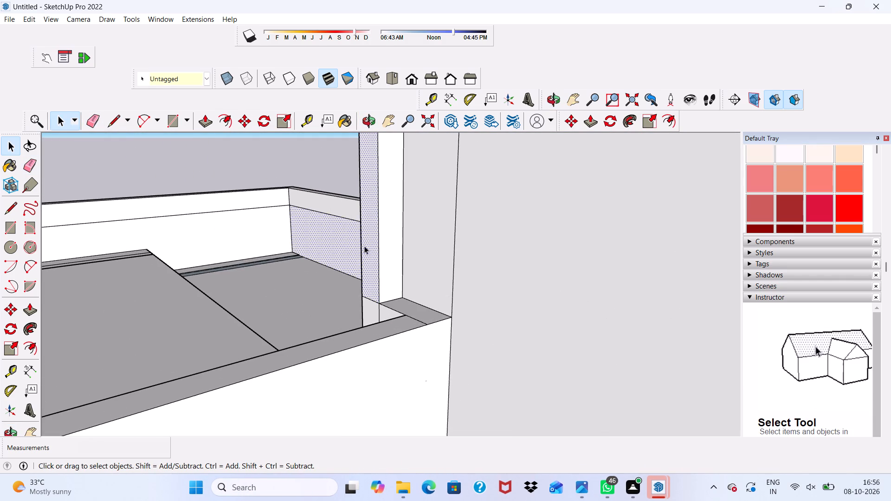
click(205, 121)
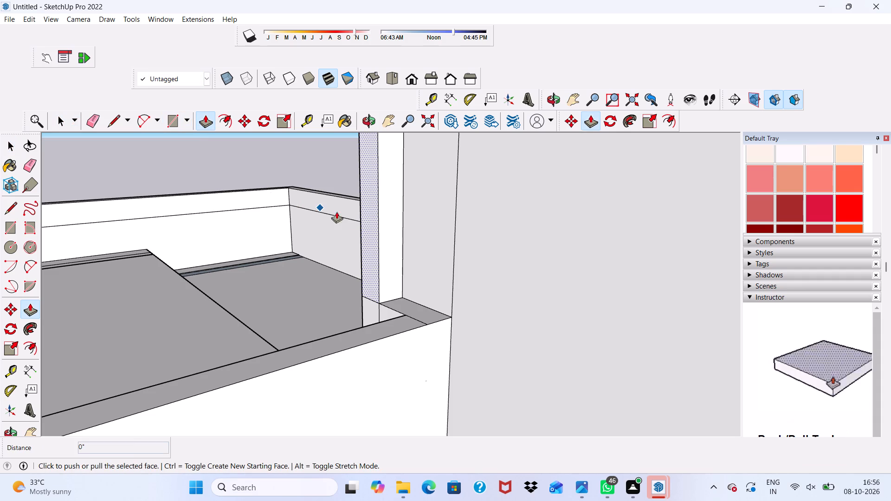
drag(367, 222, 394, 222)
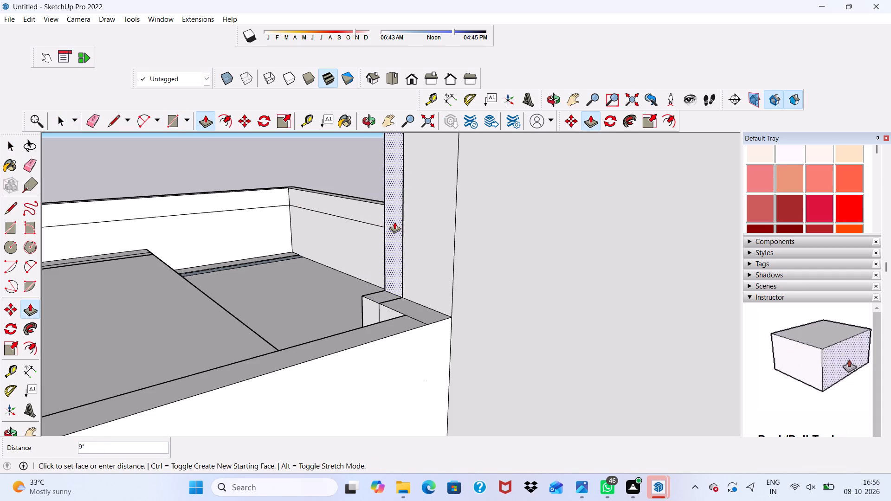
drag(394, 222, 395, 223)
scroll(374, 316, up, 3)
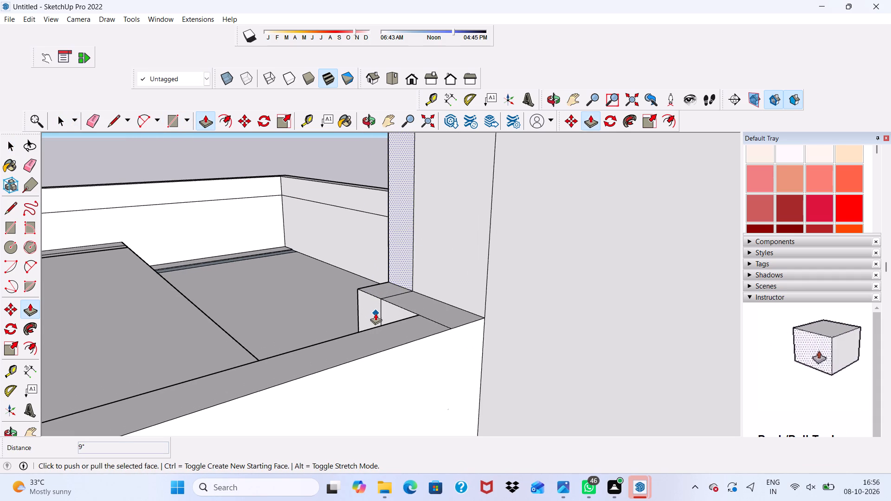
Erase the vertical and horizontal seam lines on the parapet stub below the raised wall, including the seams across its top.
scroll(375, 313, down, 2)
middle_drag(375, 313, 464, 318)
scroll(464, 317, up, 2)
key(space)
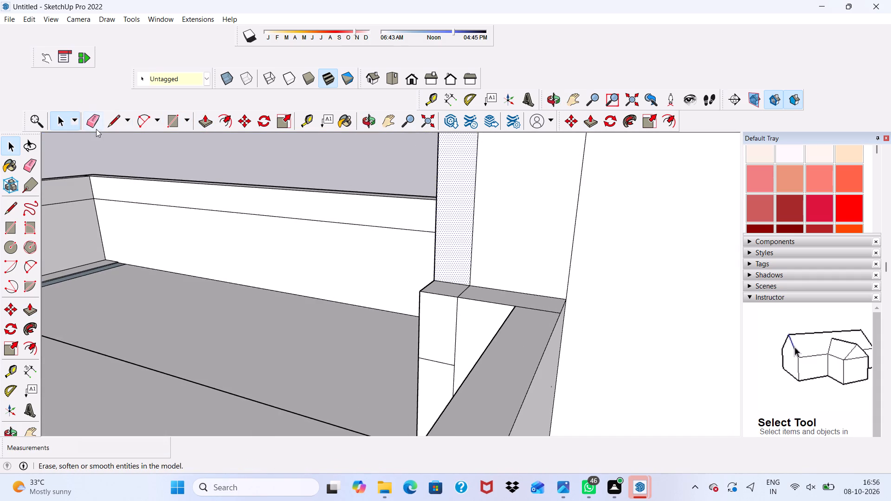
click(94, 123)
drag(444, 346, 441, 368)
drag(452, 342, 452, 342)
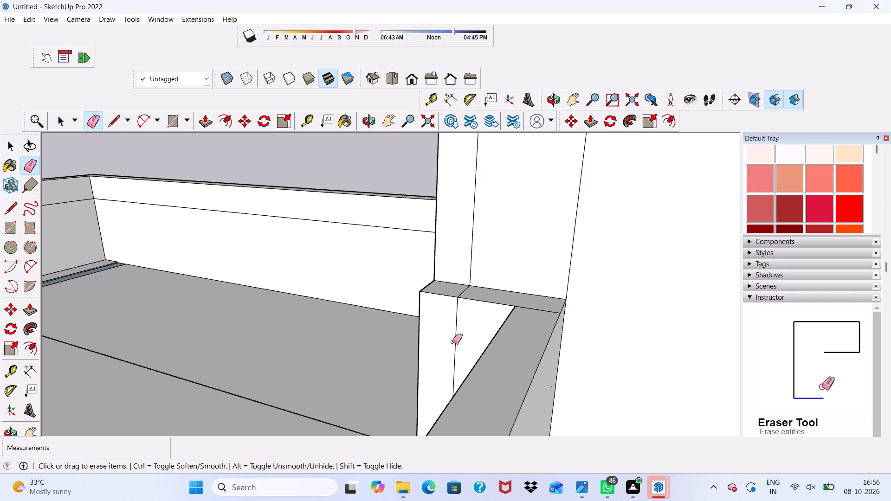
drag(452, 342, 452, 353)
drag(456, 292, 461, 294)
drag(466, 344, 437, 356)
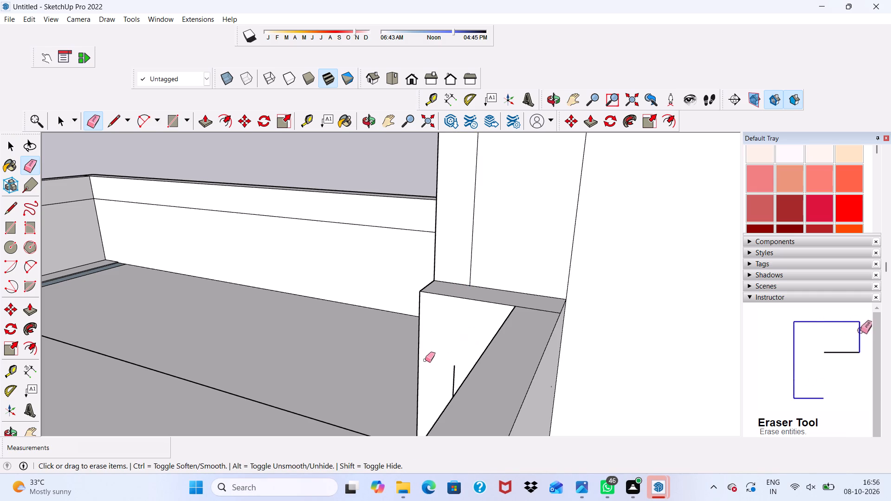
scroll(417, 360, down, 2)
middle_drag(417, 360, 525, 373)
drag(551, 361, 529, 398)
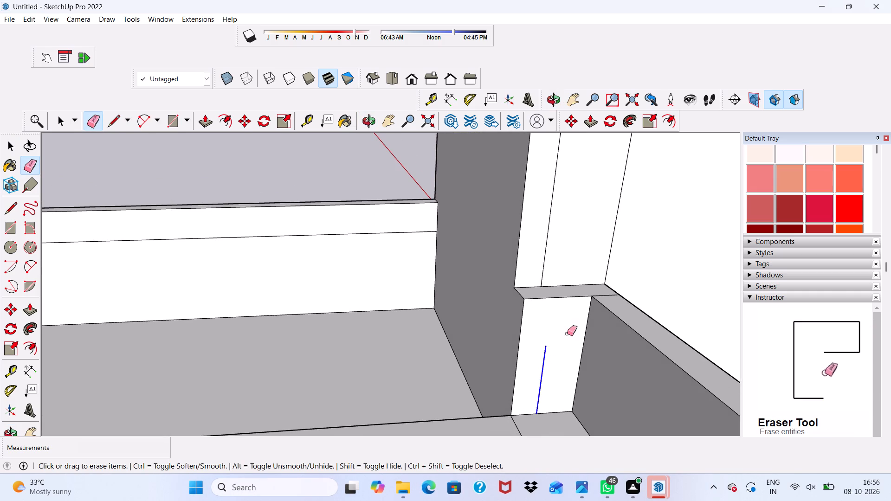
drag(605, 292, 607, 297)
key(space)
Examine the rooftop enclosure and its junction with the parapet and canopy from the front of the house.
scroll(452, 335, down, 3)
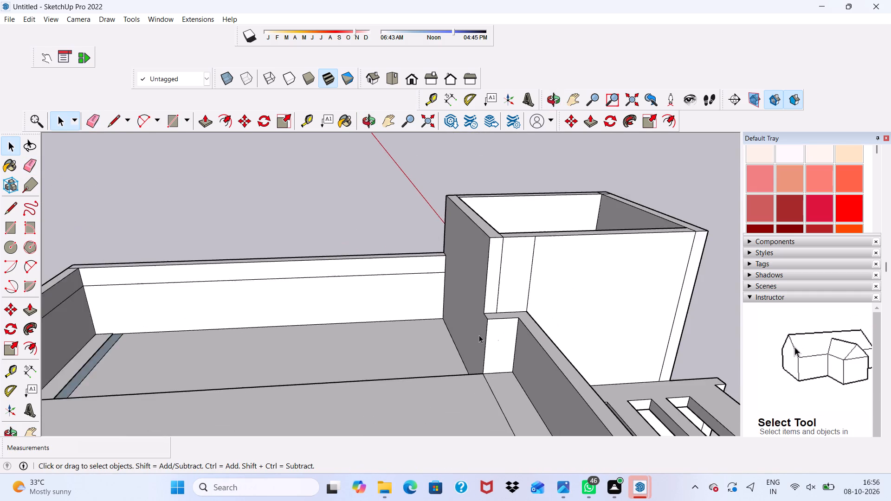
scroll(479, 335, down, 4)
middle_drag(482, 322, 316, 263)
scroll(467, 331, up, 3)
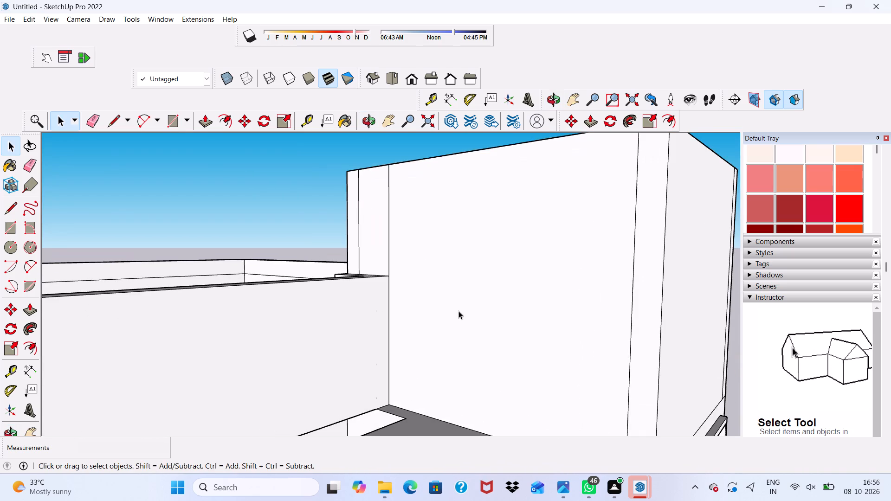
scroll(419, 271, down, 8)
middle_drag(409, 270, 215, 276)
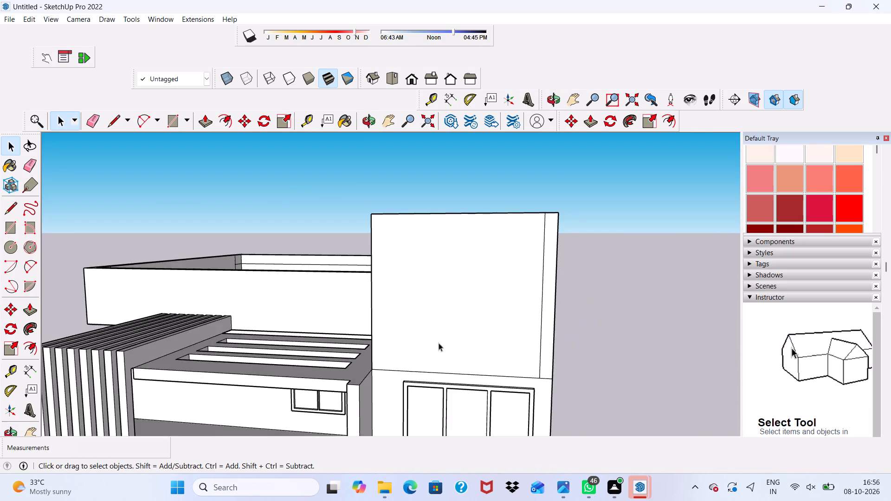
scroll(449, 342, down, 5)
scroll(459, 246, down, 4)
middle_drag(419, 304, 425, 287)
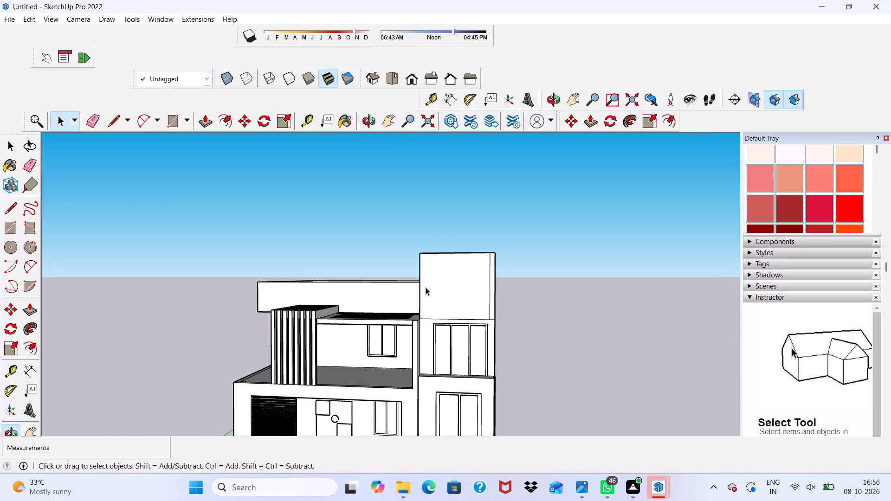
scroll(428, 287, down, 3)
scroll(470, 315, down, 4)
middle_drag(483, 320, 482, 301)
scroll(482, 301, up, 3)
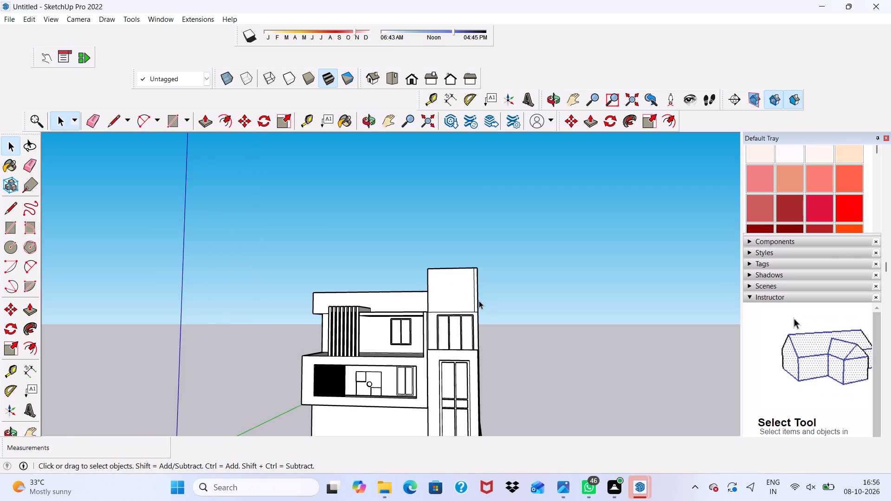
scroll(472, 299, up, 4)
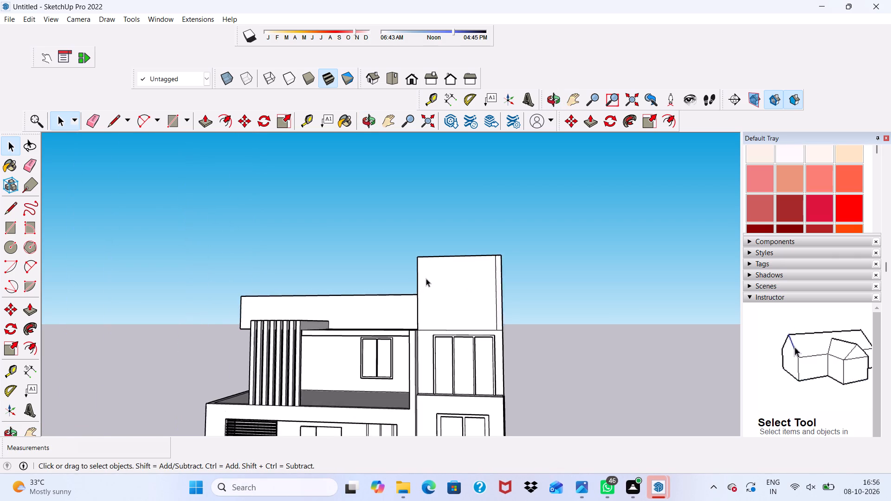
scroll(426, 278, up, 2)
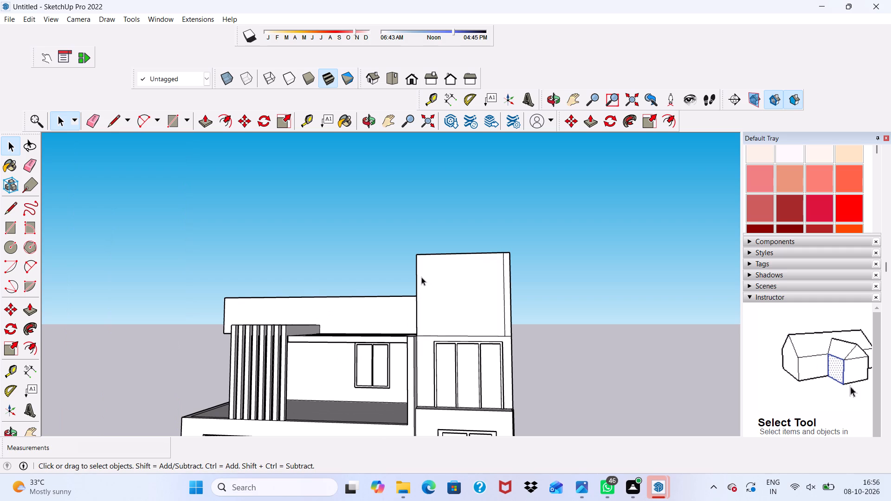
Erase the vertical seams and wall-top seam at the enclosure corner beside the roof parapet.
scroll(391, 264, down, 4)
middle_drag(402, 273, 546, 469)
scroll(447, 301, up, 11)
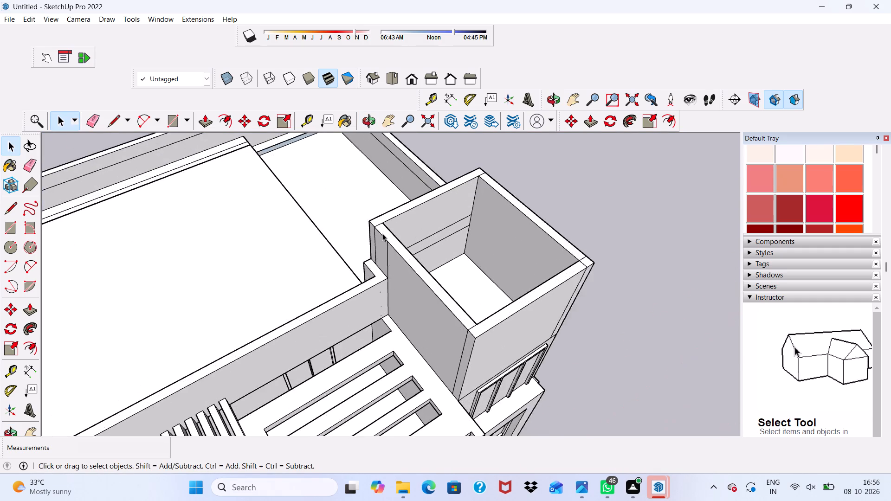
scroll(382, 233, up, 3)
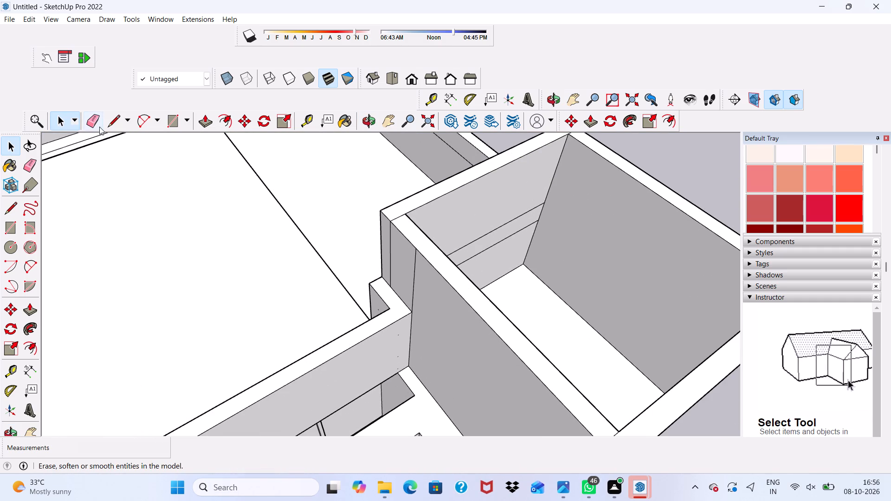
click(92, 123)
scroll(425, 285, up, 3)
drag(375, 238, 382, 238)
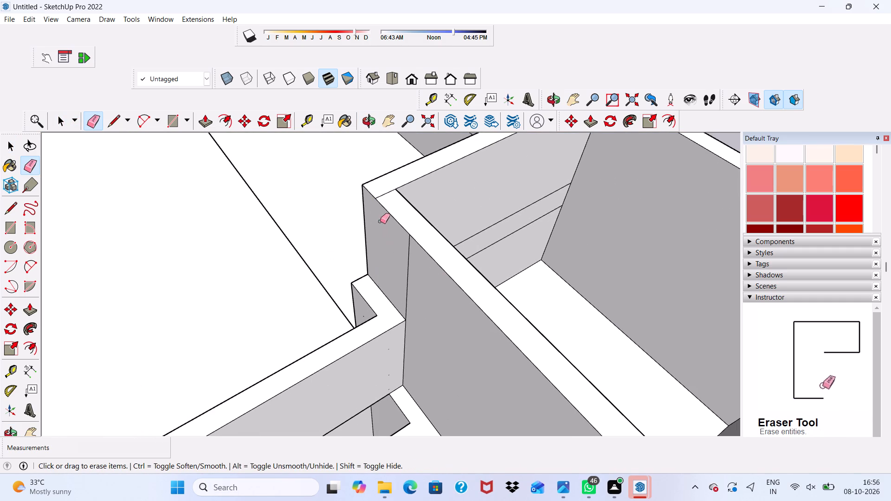
drag(381, 194, 388, 199)
drag(418, 273, 404, 271)
Erase the vertical seam on the enclosure's front face and the seams across the wall top at its outer front corner.
scroll(355, 263, down, 11)
middle_drag(426, 343, 335, 248)
scroll(398, 291, up, 5)
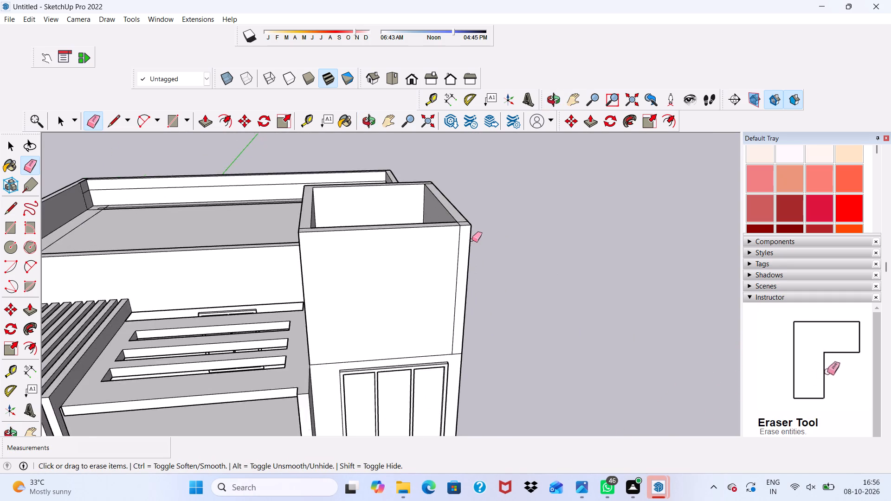
scroll(472, 240, up, 3)
drag(456, 255, 454, 263)
scroll(459, 217, up, 7)
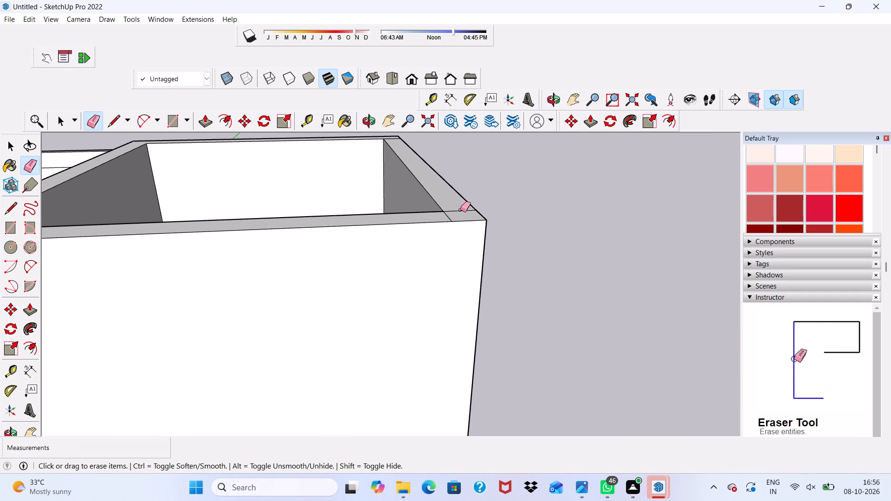
drag(460, 210, 453, 215)
double_click(450, 216)
drag(450, 216, 445, 216)
scroll(444, 216, down, 11)
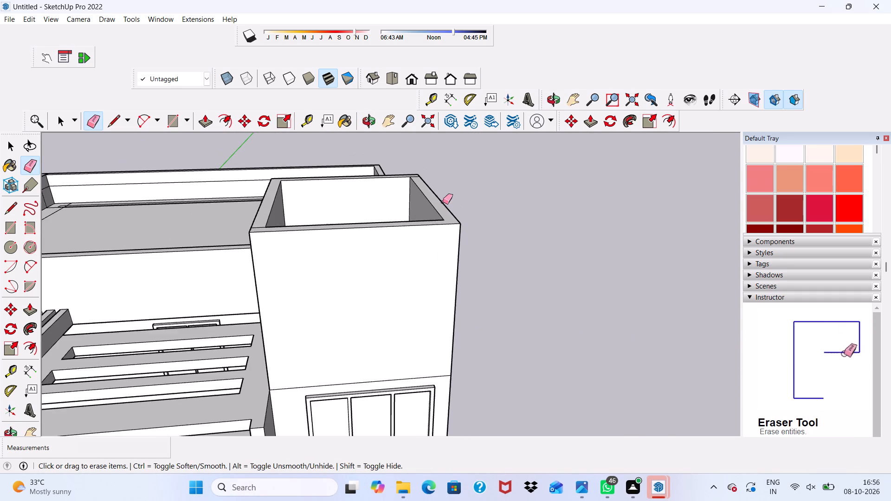
Erase the seams across the wall top at the enclosure's rear outer corner, next to the roof terrace.
scroll(443, 202, down, 3)
middle_drag(444, 245, 282, 364)
scroll(323, 272, up, 9)
drag(465, 244, 459, 245)
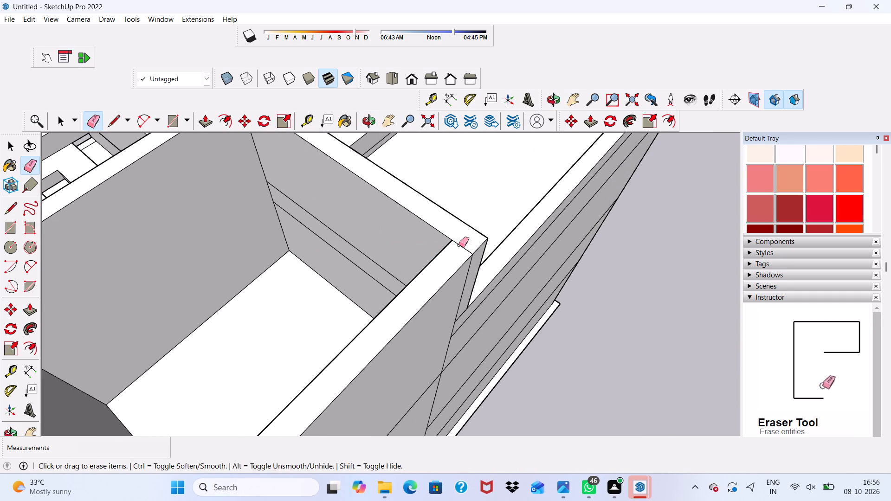
drag(459, 245, 453, 250)
scroll(371, 248, up, 2)
drag(371, 248, 346, 270)
click(346, 270)
scroll(342, 266, down, 5)
Erase the upper vertical seam segments and stray horizontal edges on the outer side wall where the enclosure meets the parapet.
middle_drag(389, 283, 283, 208)
scroll(358, 233, up, 4)
drag(354, 199, 323, 233)
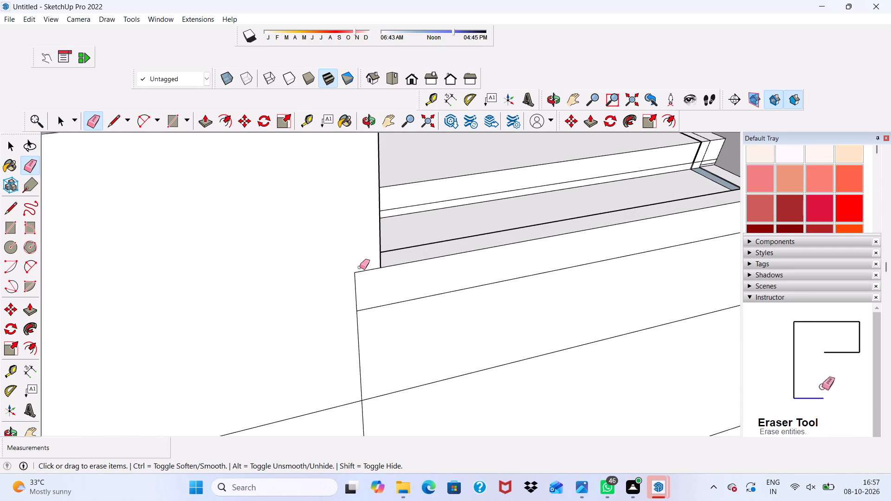
drag(360, 265, 360, 279)
drag(360, 290, 366, 312)
drag(400, 303, 379, 325)
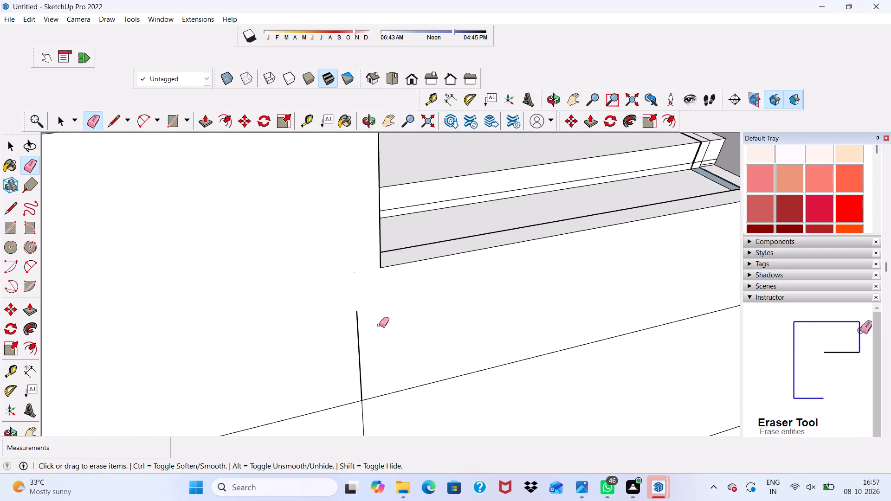
drag(379, 325, 334, 346)
drag(478, 361, 473, 384)
Examine the cleaned enclosure and the overall house massing from the side and front.
scroll(413, 327, down, 12)
middle_drag(339, 308, 345, 309)
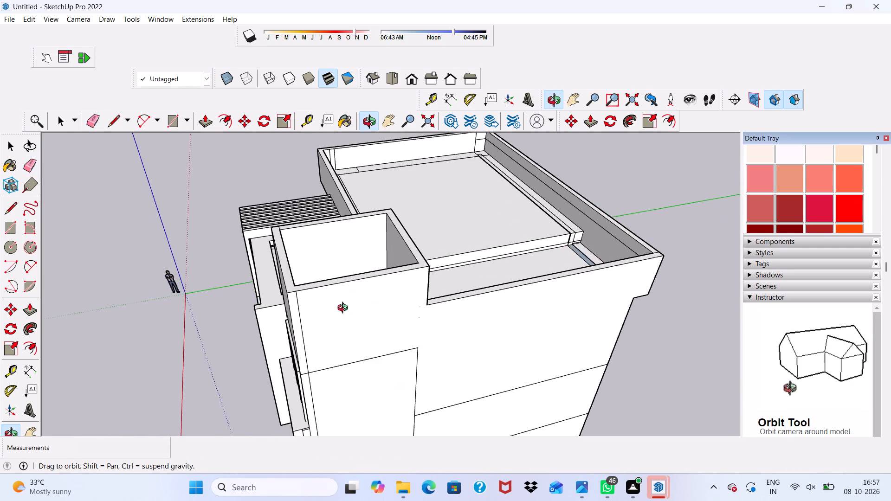
middle_drag(345, 309, 549, 181)
scroll(592, 190, up, 1)
scroll(589, 191, down, 5)
middle_drag(425, 281, 391, 324)
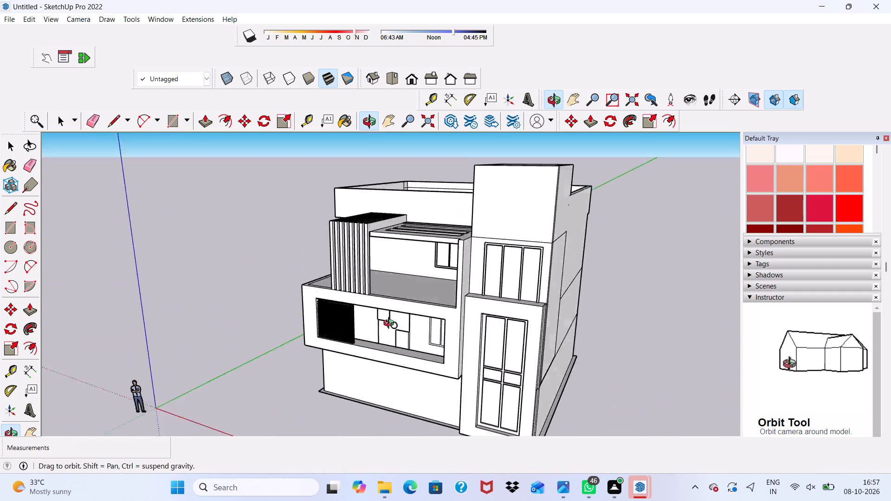
middle_drag(391, 324, 553, 324)
scroll(575, 341, up, 3)
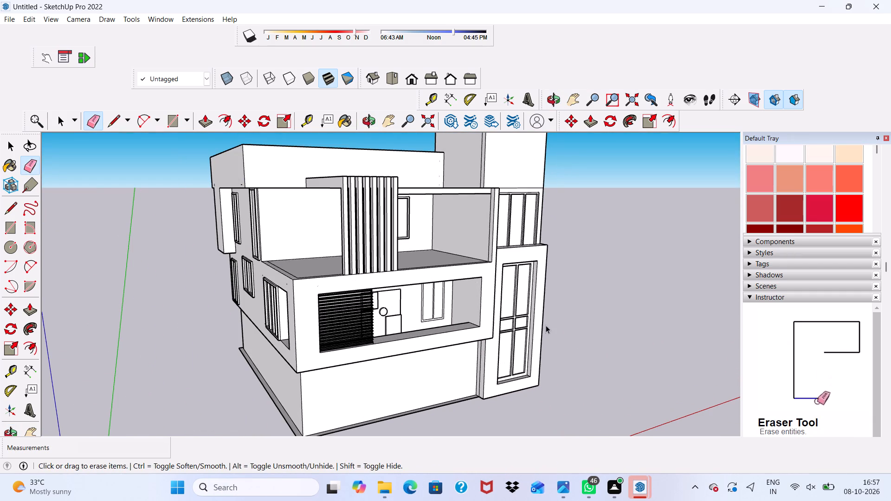
key(space)
scroll(503, 312, up, 1)
scroll(421, 321, down, 9)
scroll(409, 215, up, 4)
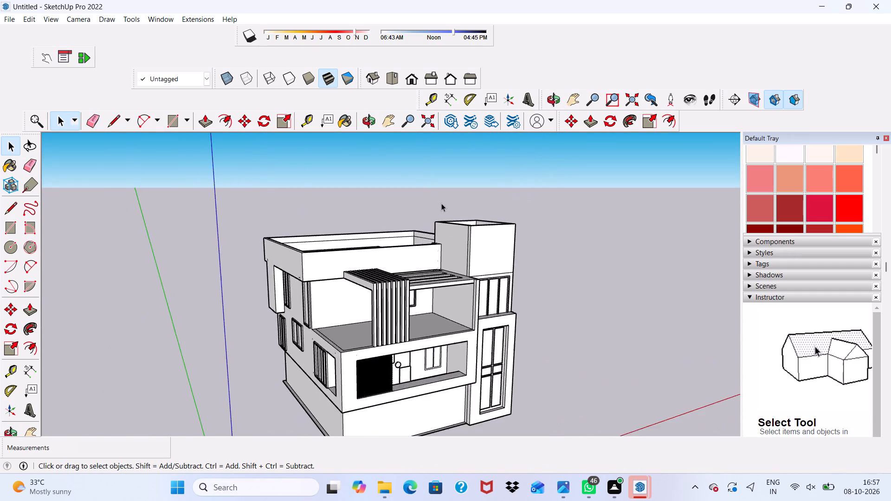
scroll(441, 203, up, 5)
scroll(453, 213, down, 1)
Erase the remaining vertical seam on the enclosure's canopy-side wall near the front corner.
middle_drag(461, 231, 400, 317)
scroll(448, 228, up, 4)
scroll(447, 263, down, 1)
scroll(448, 267, up, 5)
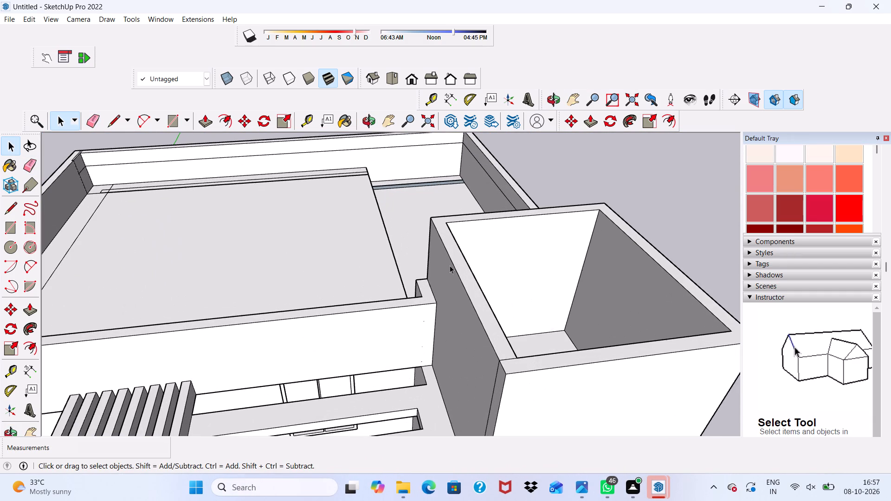
click(95, 122)
scroll(463, 401, up, 7)
drag(550, 317, 553, 340)
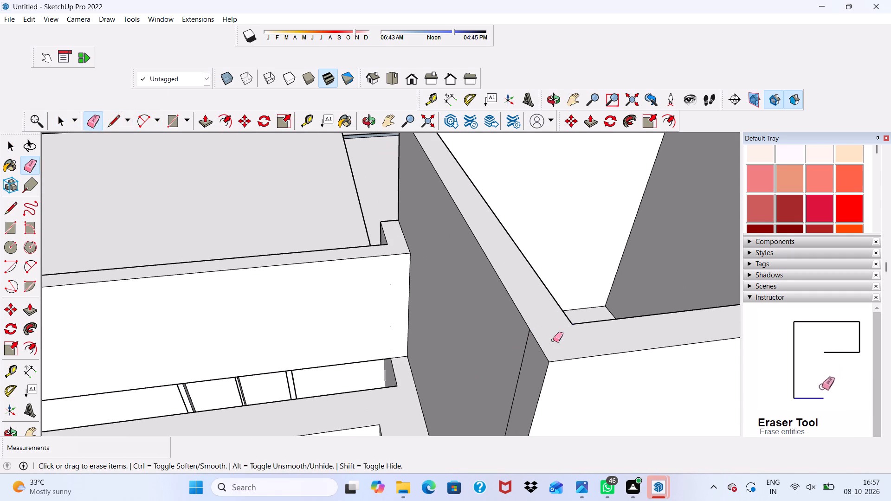
drag(532, 350, 523, 357)
scroll(482, 336, down, 10)
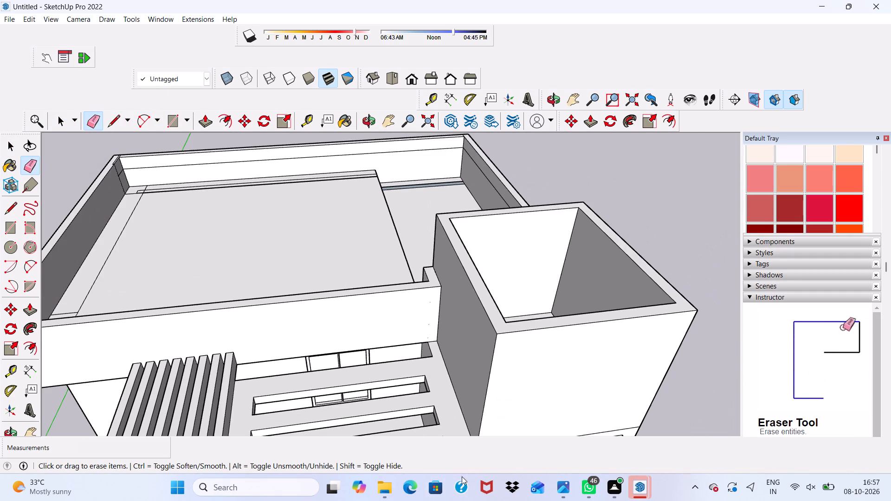
scroll(421, 500, down, 2)
key(space)
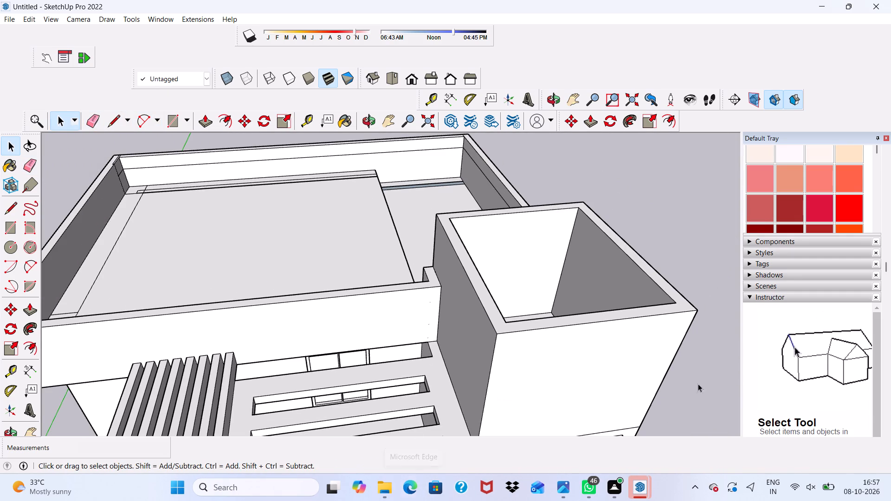
Push the rooftop enclosure's remaining raised wall tops down level with the top of the adjoining roof parapet.
scroll(488, 300, up, 1)
click(488, 300)
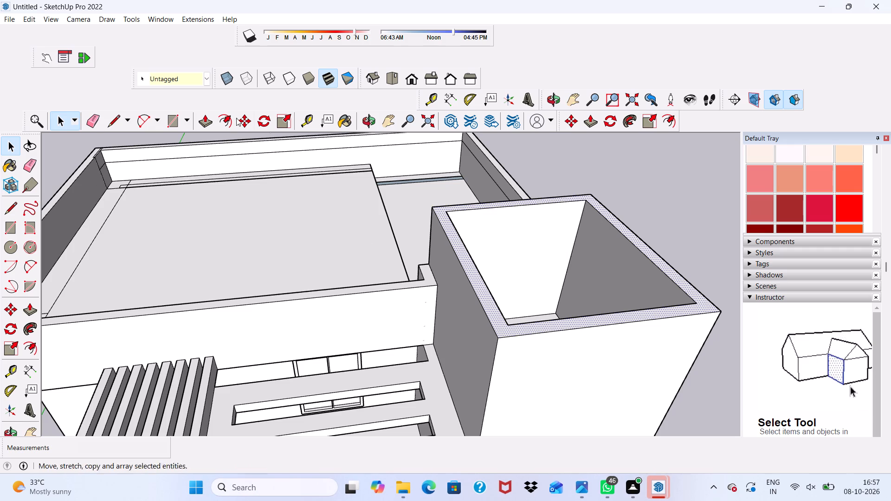
click(202, 116)
scroll(484, 295, up, 2)
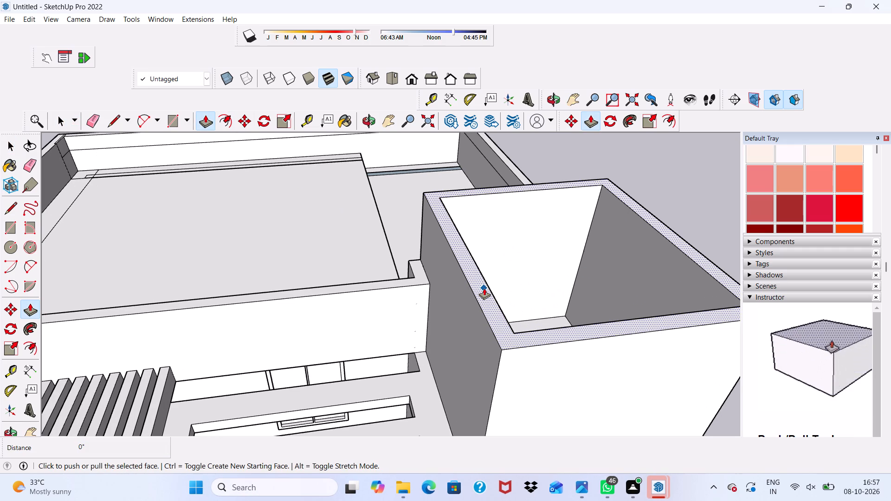
drag(484, 288, 424, 294)
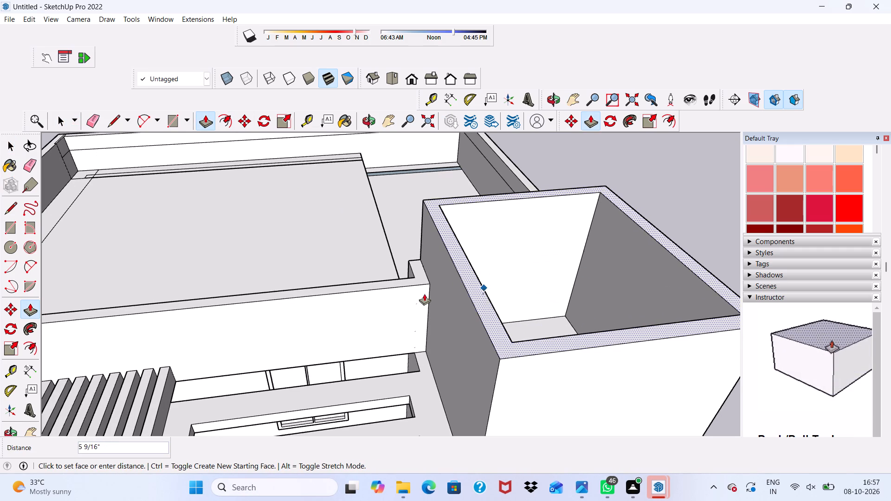
drag(424, 294, 364, 360)
click(364, 360)
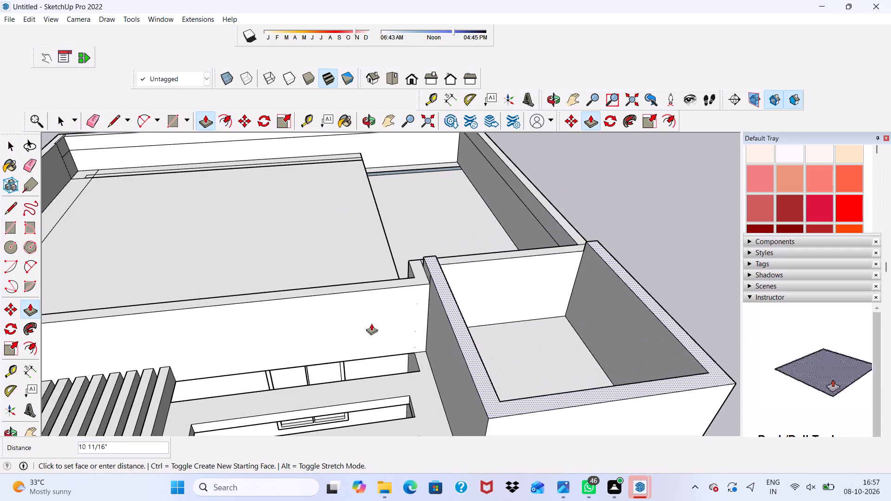
scroll(385, 282, up, 3)
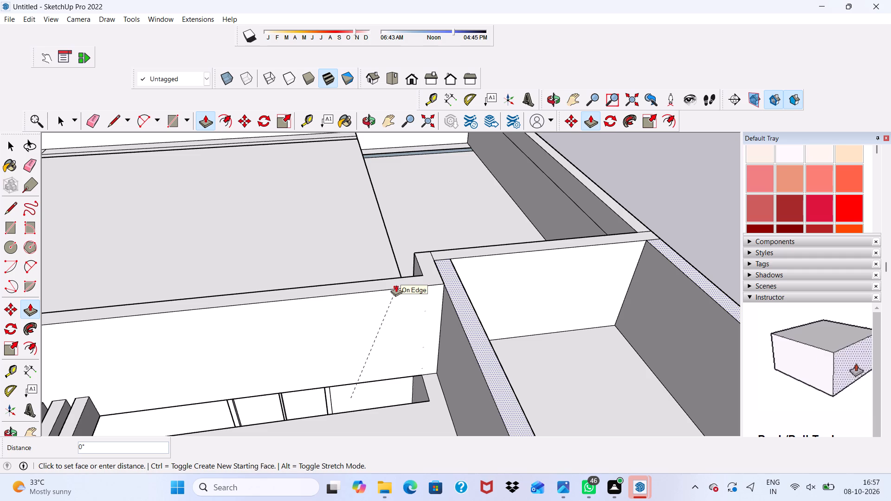
click(394, 286)
Erase the seams across the wall top where the enclosure's canopy-side wall meets the stepped corner of the roof parapet.
scroll(394, 287, down, 9)
middle_drag(483, 338, 489, 308)
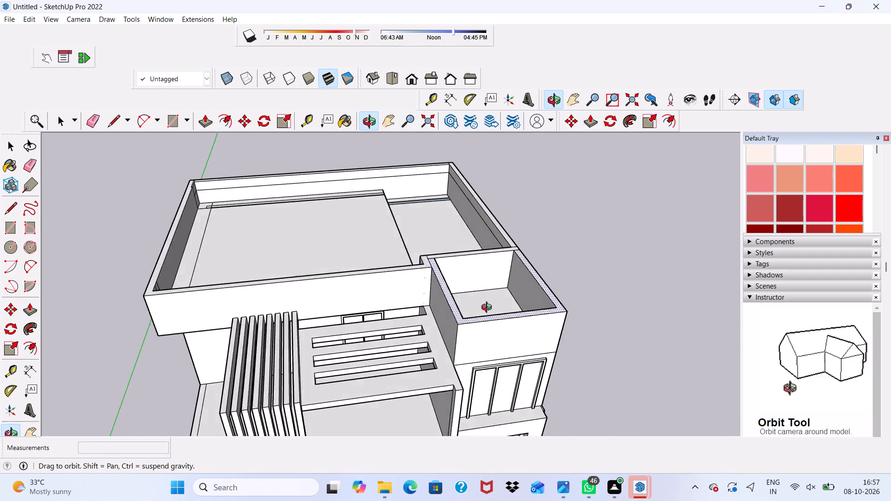
middle_drag(489, 308, 399, 346)
scroll(422, 309, up, 4)
scroll(369, 253, up, 6)
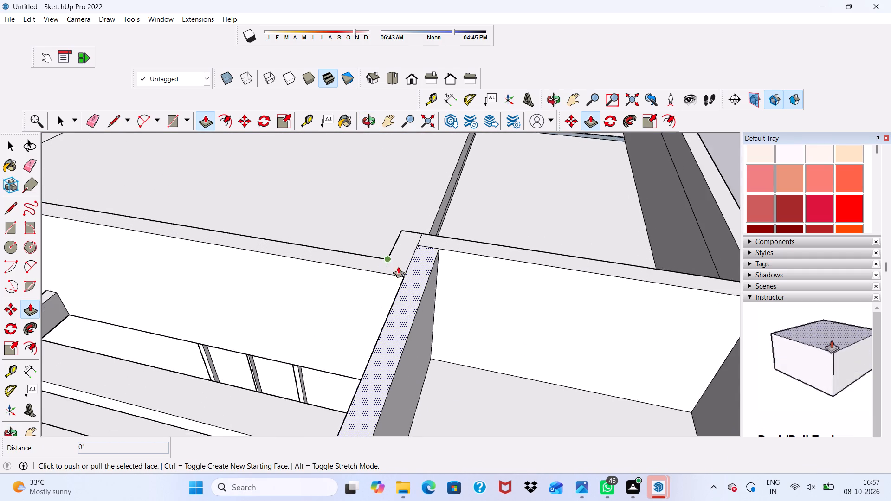
scroll(398, 266, up, 3)
click(91, 114)
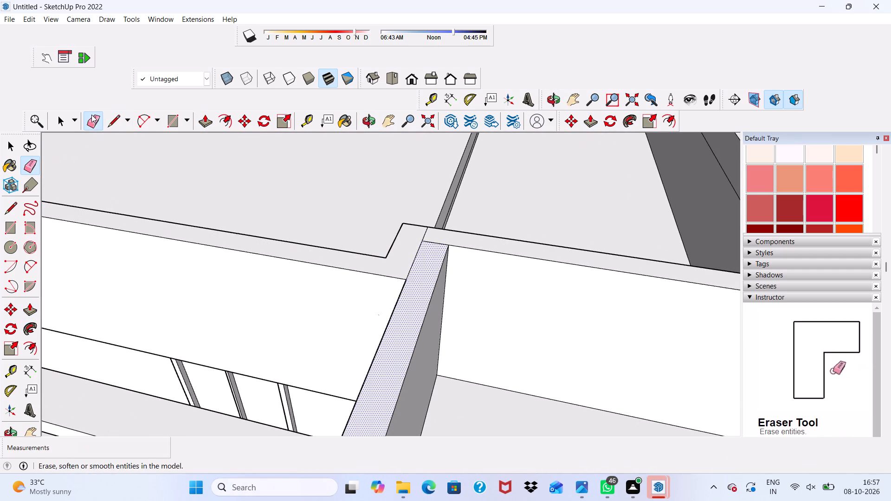
scroll(397, 274, up, 2)
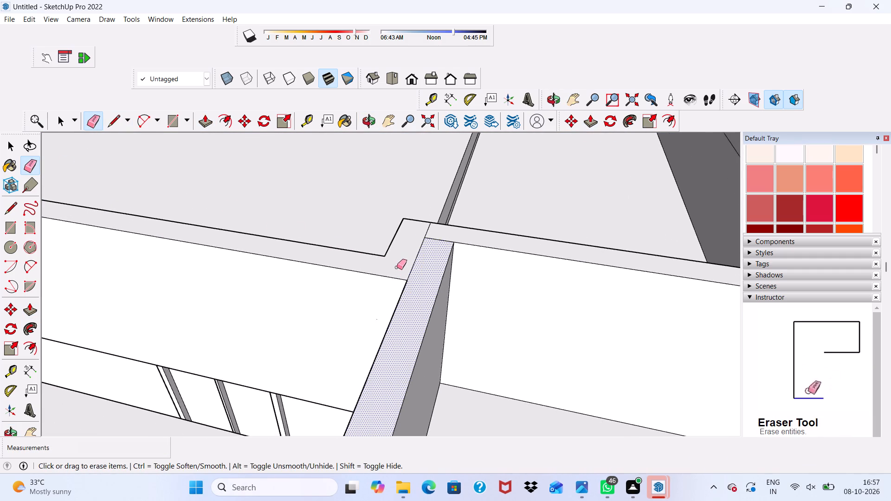
drag(397, 267, 423, 262)
drag(433, 220, 433, 227)
click(433, 238)
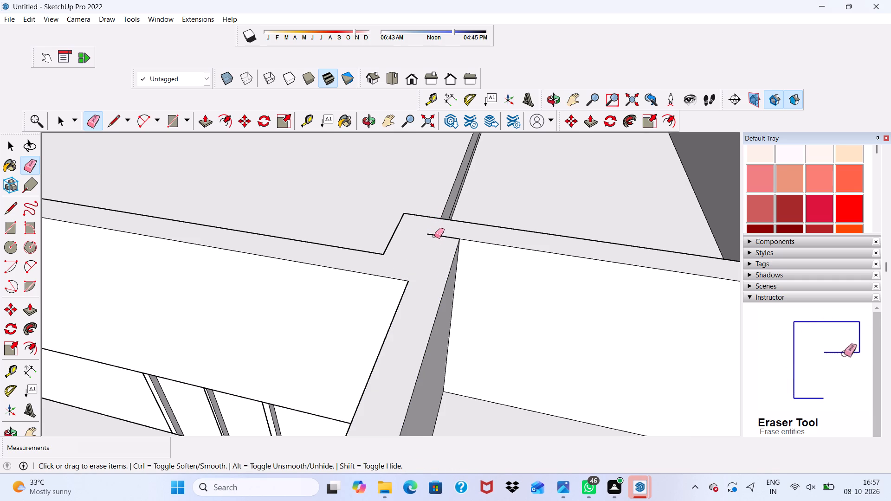
click(436, 234)
Erase the seams across the wall top at the enclosure's outer rear corner, where it joins the side parapet.
scroll(374, 275, down, 10)
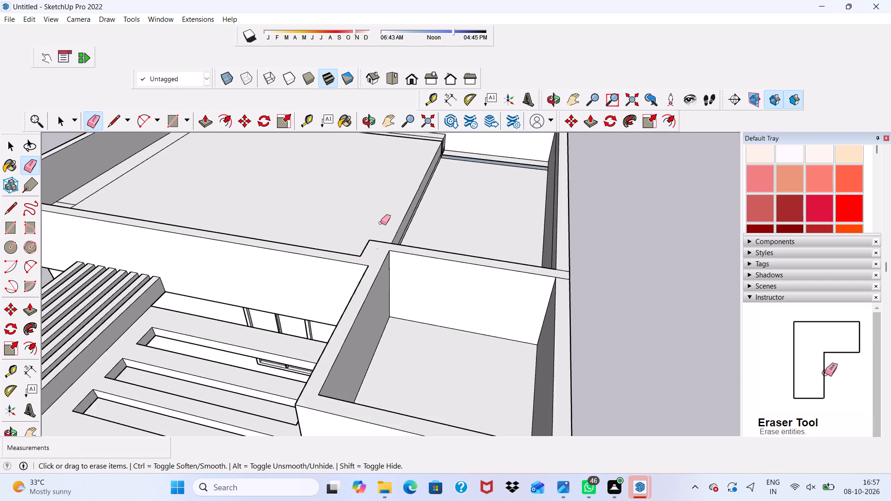
scroll(381, 223, down, 4)
scroll(531, 303, up, 3)
scroll(499, 267, up, 4)
scroll(466, 227, up, 1)
drag(465, 225, 467, 215)
click(468, 213)
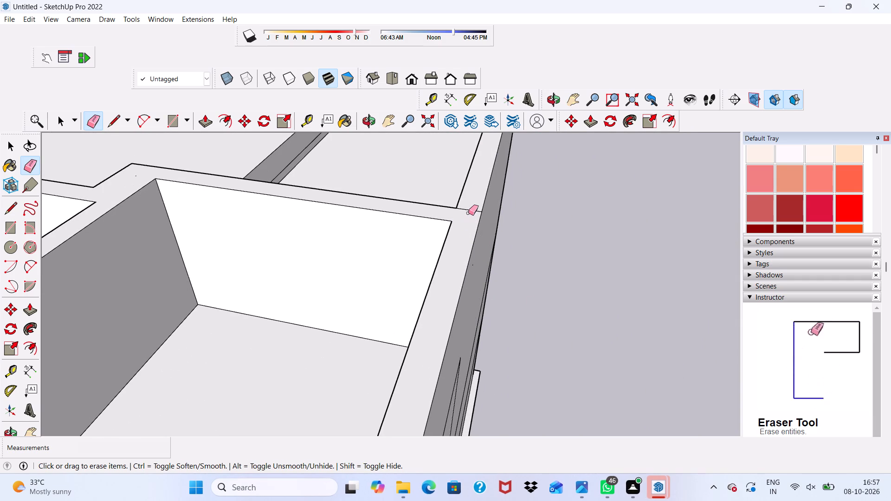
drag(470, 208, 467, 220)
scroll(446, 232, down, 9)
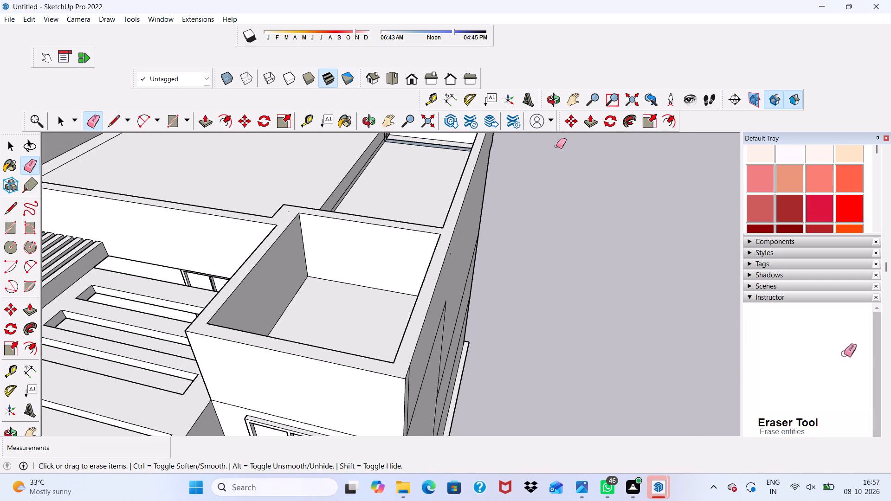
Draw a rectangular strip 11' 2 3/4" wide and about 5" high along the front wall seam above the upper window.
middle_drag(245, 366, 340, 263)
scroll(520, 261, down, 1)
scroll(345, 278, up, 1)
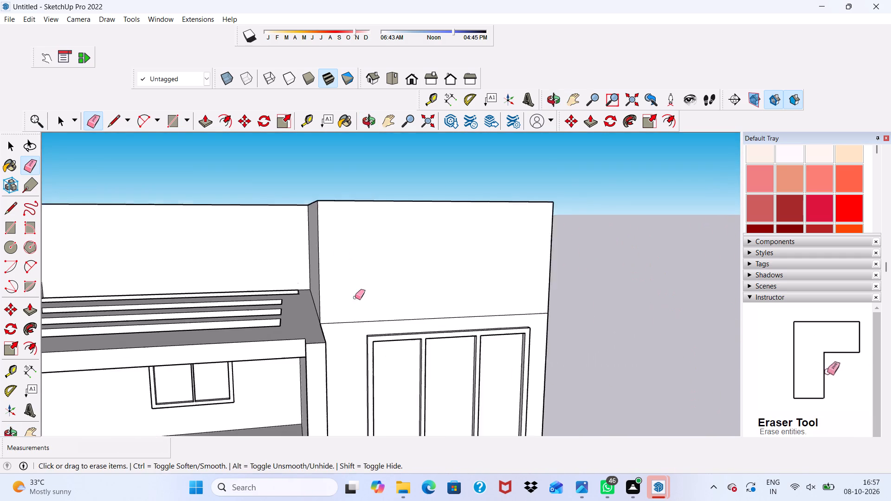
scroll(355, 297, up, 2)
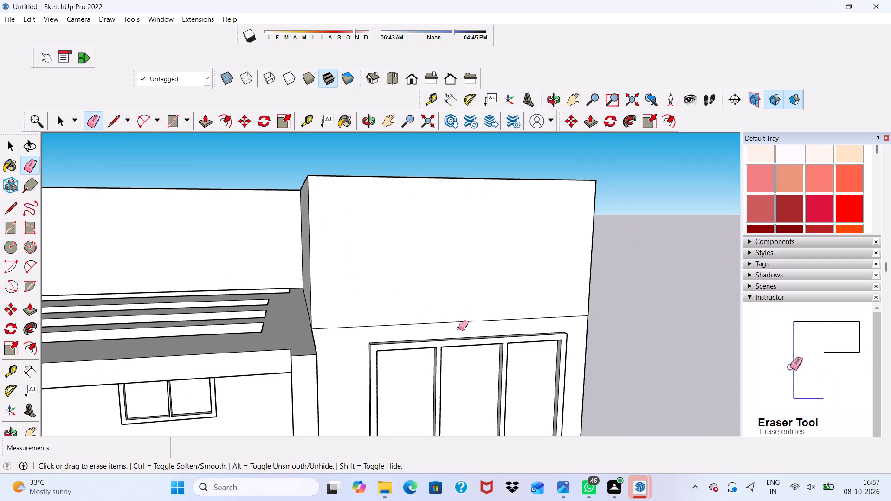
key(space)
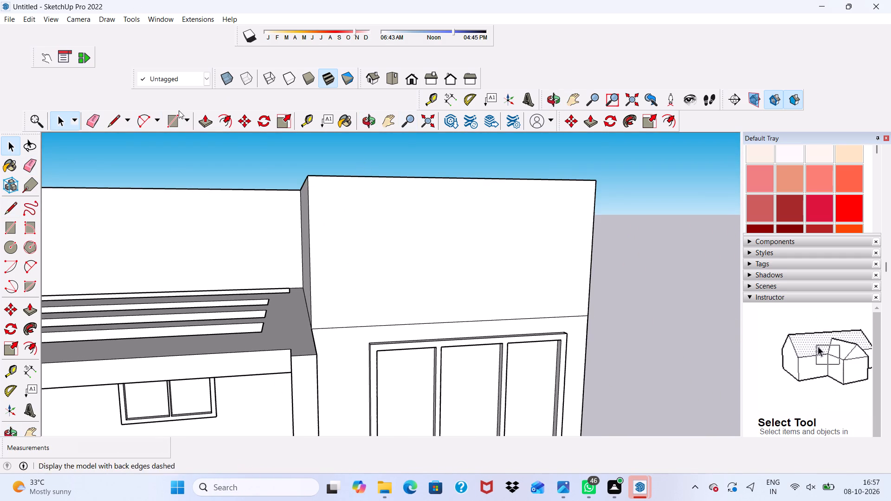
click(168, 119)
scroll(294, 358, up, 7)
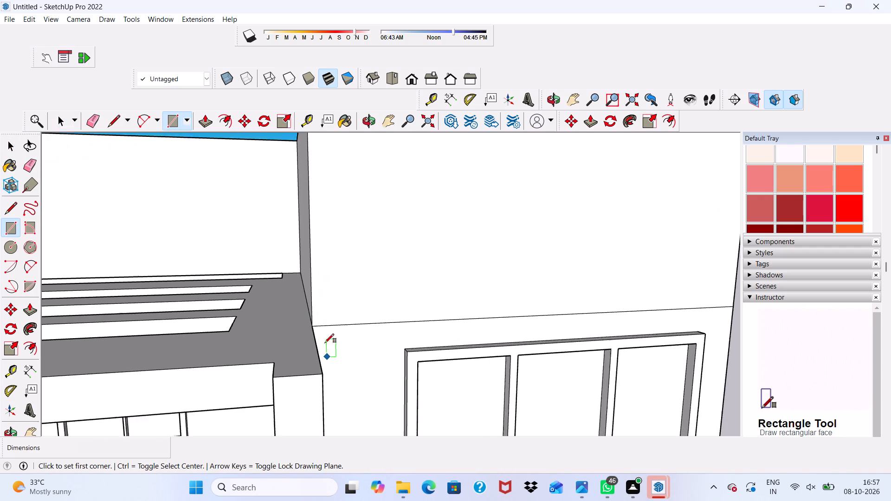
scroll(325, 343, up, 1)
click(311, 316)
scroll(337, 314, down, 4)
scroll(574, 328, down, 5)
scroll(619, 312, up, 4)
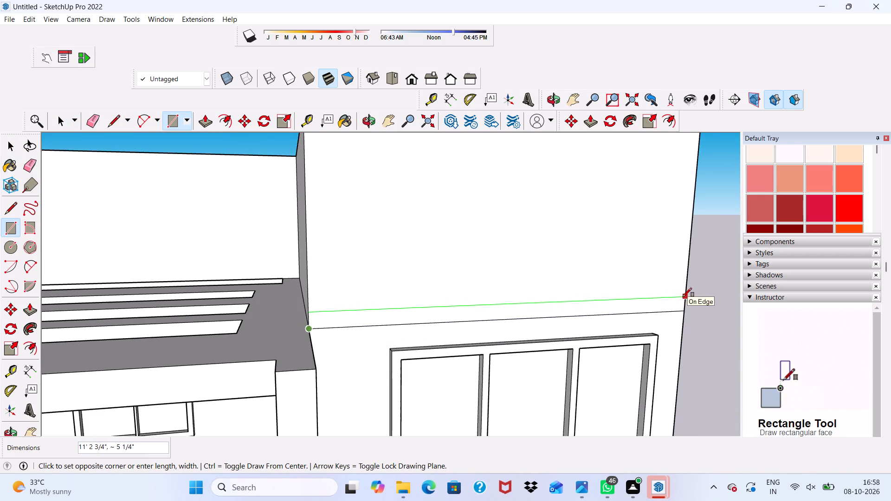
click(683, 297)
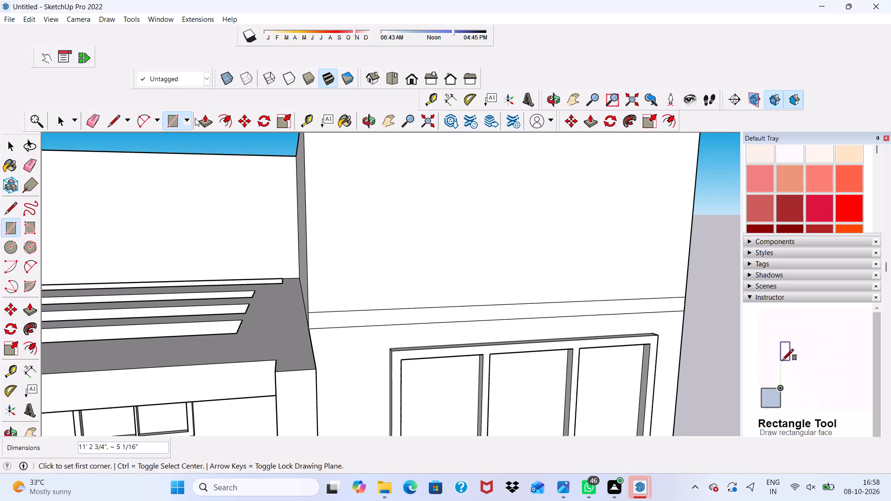
Push/Pull the enclosure's front face above the strip outward by 1'.
click(207, 116)
click(370, 308)
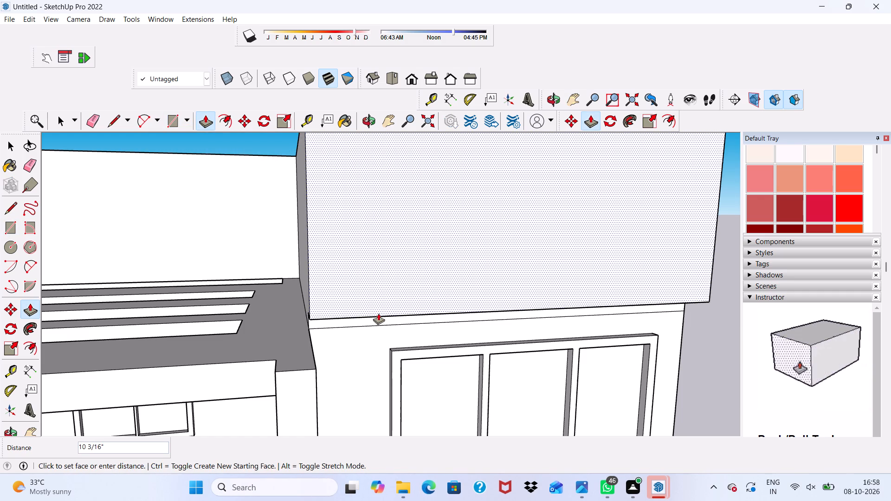
scroll(378, 313, down, 1)
middle_drag(378, 313, 377, 257)
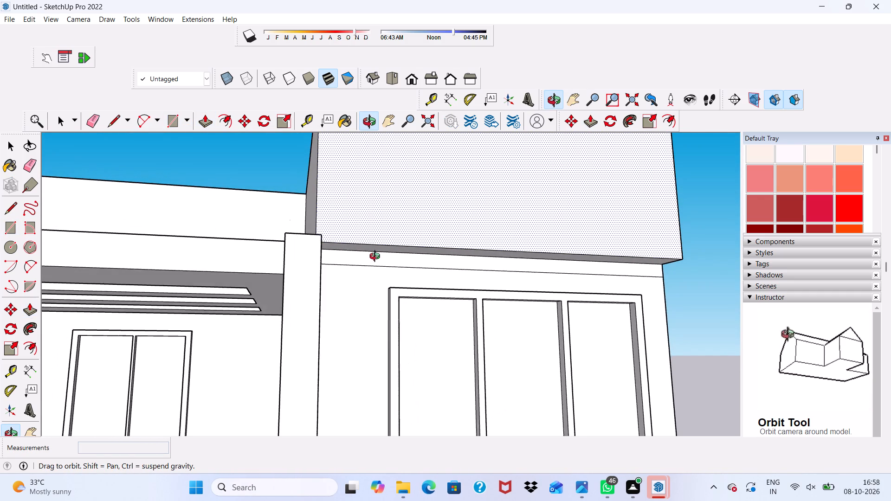
middle_drag(377, 257, 363, 291)
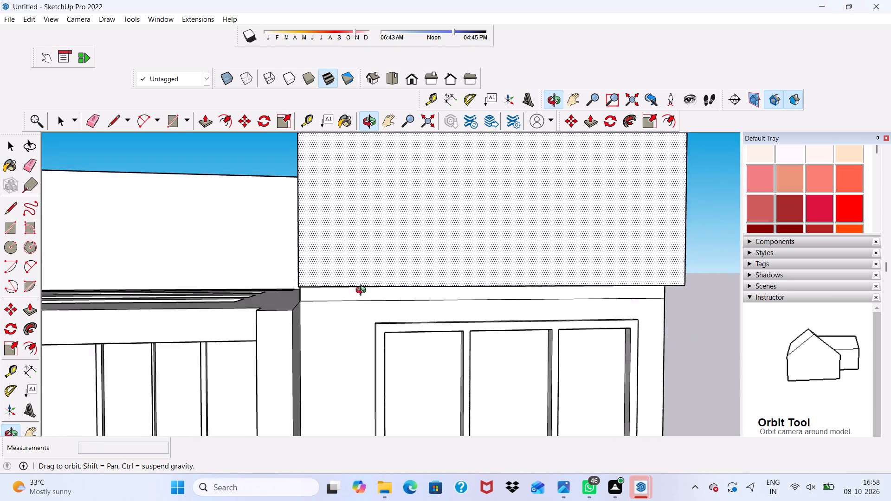
middle_drag(363, 291, 354, 303)
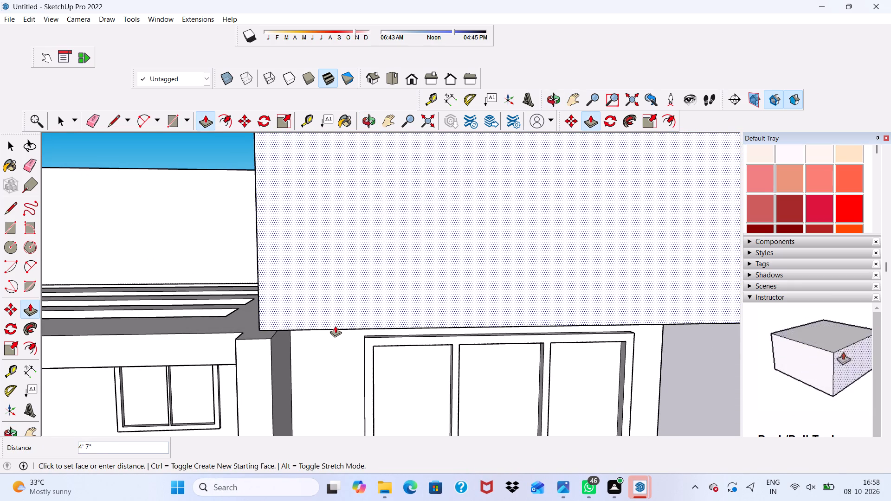
text(1')
key(Return)
Erase the horizontal seam on the front wall between the projecting enclosure face and the upper window.
scroll(316, 322, down, 5)
middle_drag(314, 317, 342, 284)
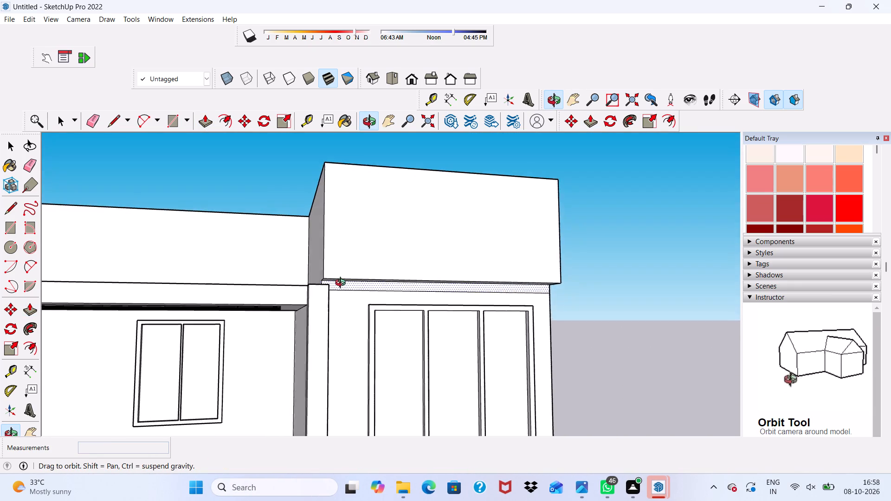
middle_drag(342, 284, 436, 306)
scroll(404, 258, up, 5)
middle_drag(523, 342, 474, 247)
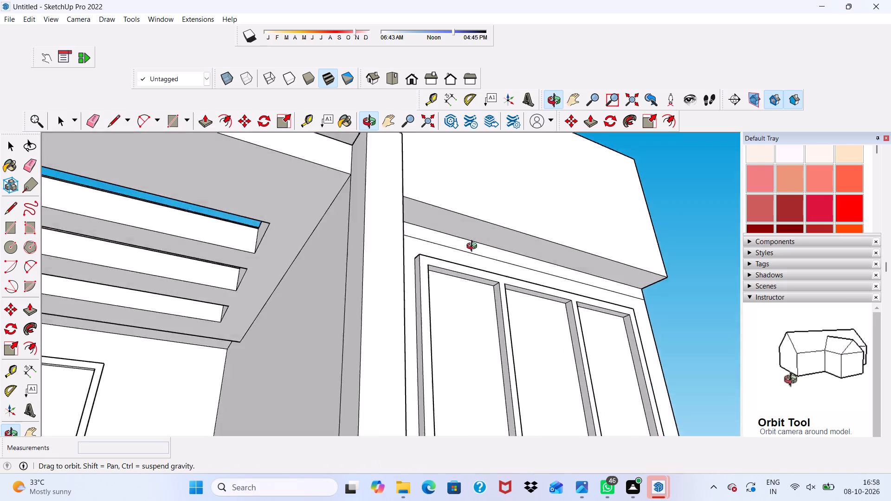
middle_drag(474, 247, 370, 289)
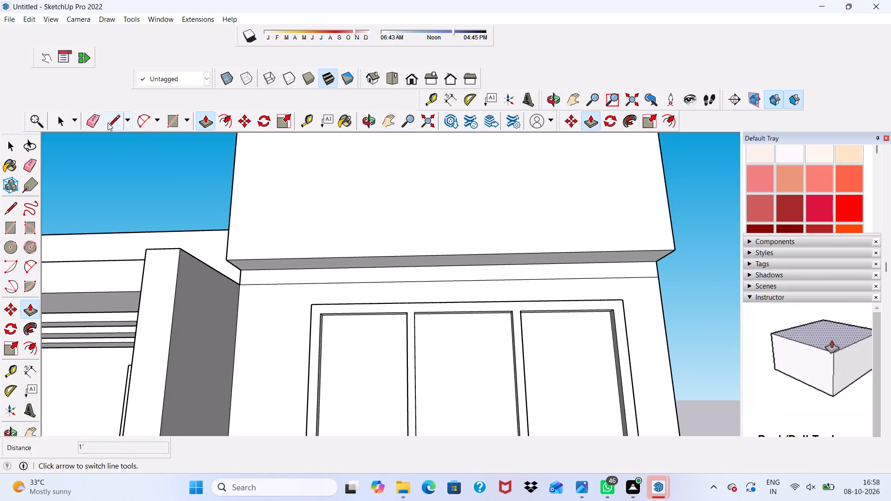
scroll(104, 126, down, 11)
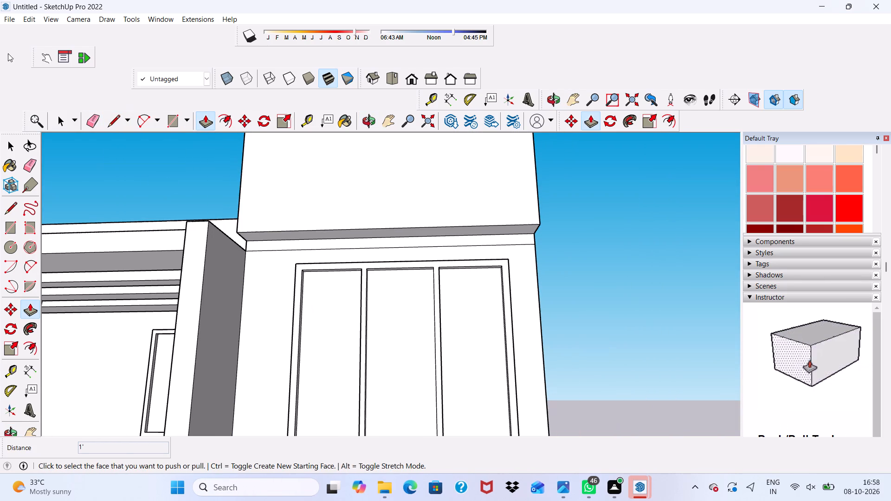
click(95, 116)
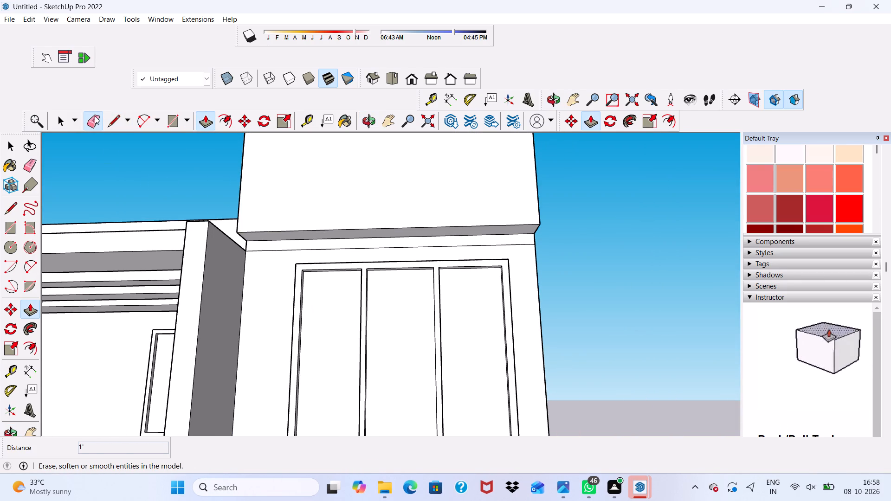
scroll(410, 186, up, 4)
scroll(355, 231, up, 2)
drag(343, 285, 341, 294)
scroll(316, 257, down, 6)
scroll(588, 306, up, 3)
drag(404, 204, 401, 228)
scroll(383, 214, down, 10)
Erase the upper vertical and horizontal seams on the outer side wall near the front corner.
middle_drag(448, 241, 230, 335)
scroll(349, 226, up, 4)
drag(319, 207, 295, 220)
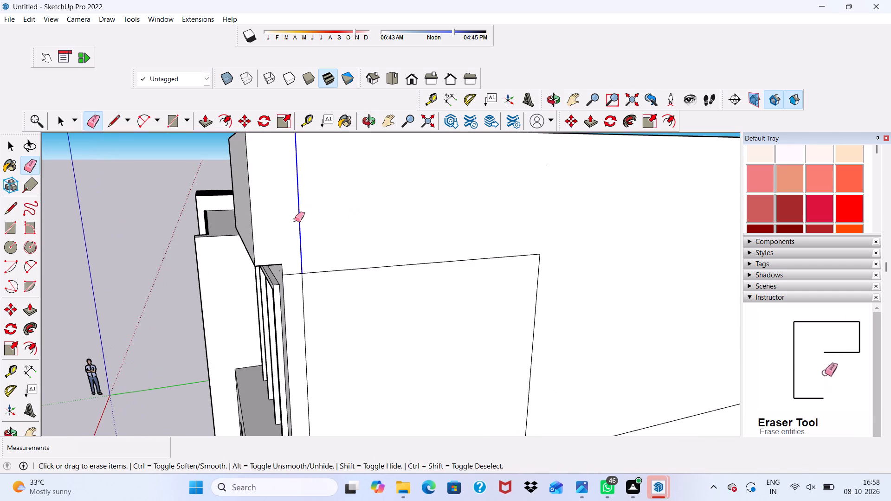
drag(295, 220, 293, 227)
drag(293, 235, 303, 305)
drag(339, 257, 379, 284)
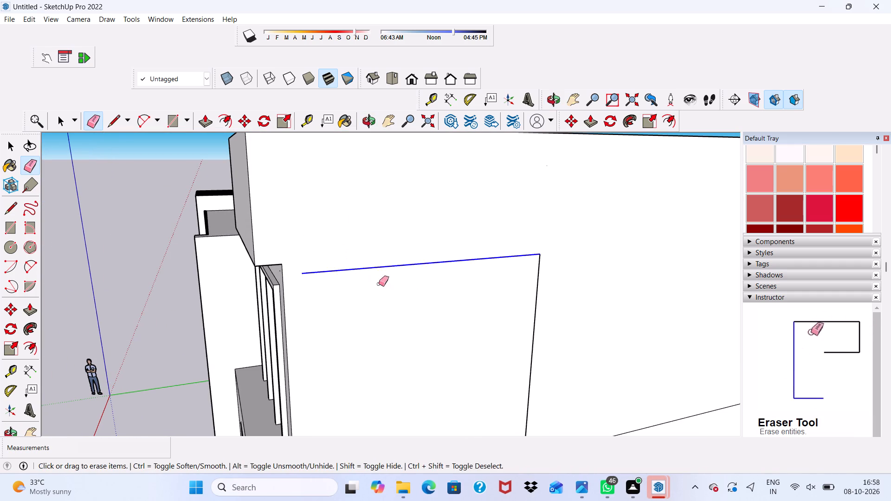
drag(379, 284, 491, 298)
drag(504, 300, 511, 302)
drag(511, 302, 544, 323)
drag(542, 322, 534, 311)
click(534, 309)
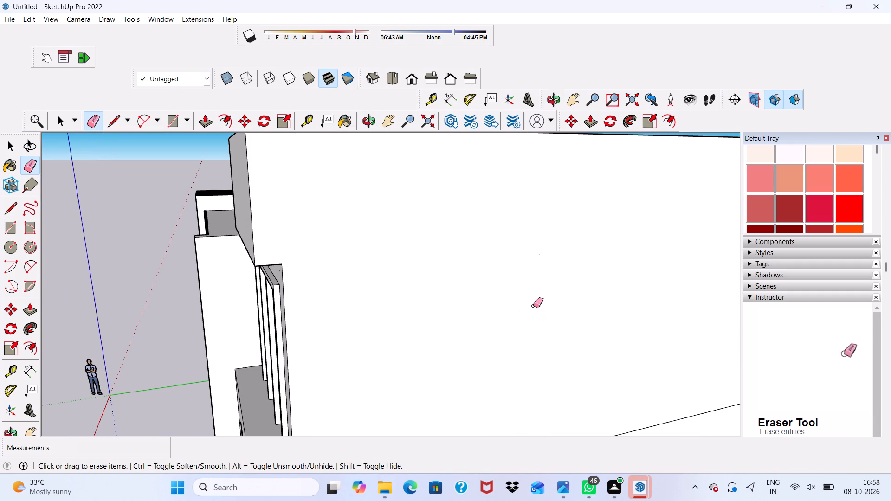
Erase the mid-height horizontal seam and its connecting vertical seam on the rear part of the outer side wall.
scroll(508, 223, down, 11)
scroll(515, 315, up, 3)
drag(515, 315, 494, 362)
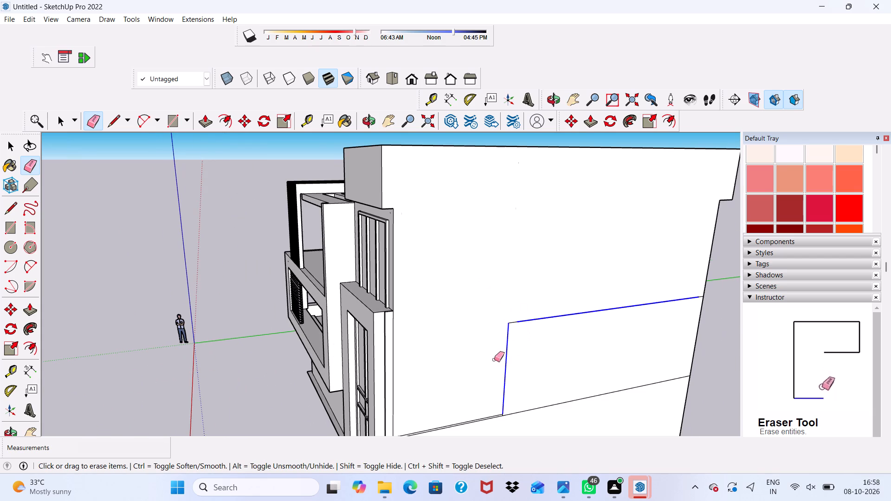
drag(514, 325, 508, 310)
drag(508, 316, 513, 329)
click(513, 329)
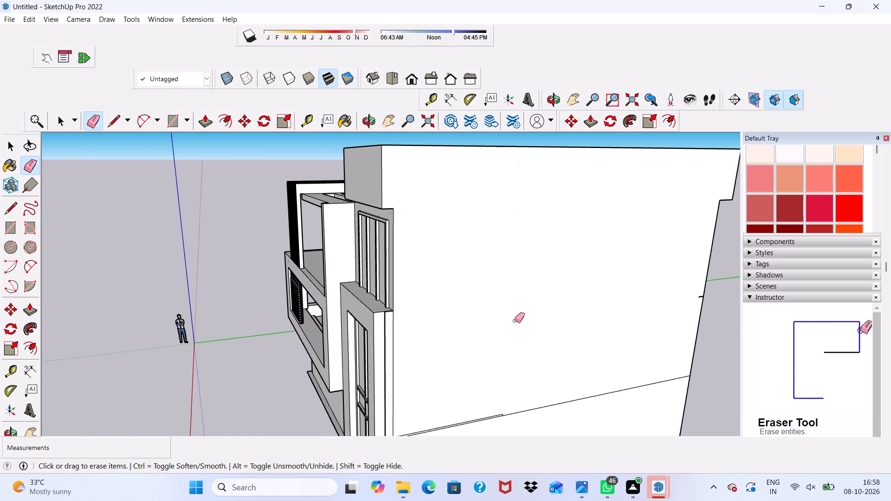
Erase the rear stretch of the lower horizontal seam on the outer side wall.
scroll(496, 257, down, 9)
scroll(634, 335, up, 2)
drag(494, 309, 504, 343)
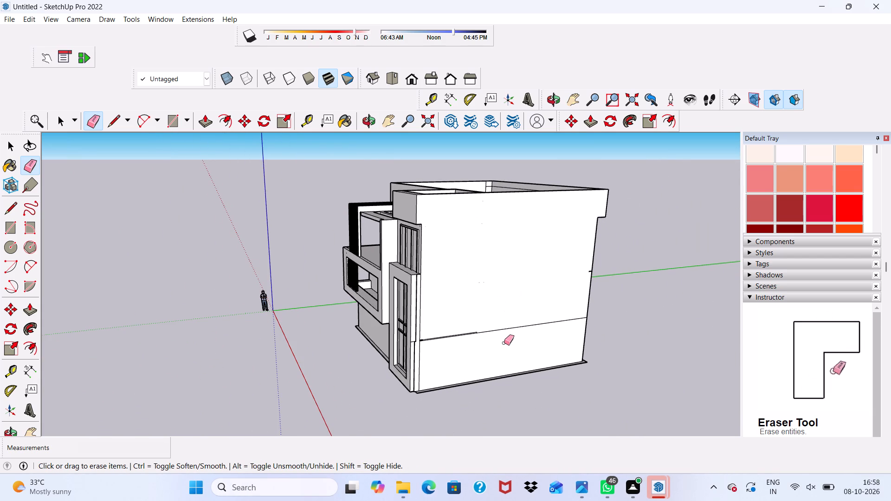
drag(504, 343, 506, 342)
click(517, 335)
drag(519, 334, 525, 325)
scroll(601, 283, up, 3)
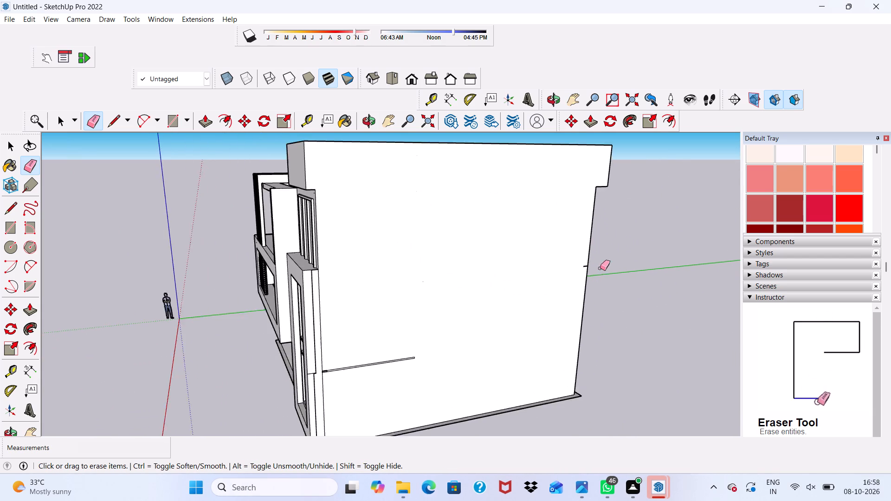
Erase the two long edges of the remaining lower horizontal seam on the front part of the outer side wall.
scroll(600, 268, up, 5)
scroll(585, 265, down, 2)
scroll(621, 283, up, 12)
drag(558, 286, 558, 316)
scroll(551, 303, down, 10)
scroll(343, 294, down, 11)
scroll(330, 359, up, 4)
drag(320, 335, 318, 346)
scroll(299, 309, up, 9)
middle_drag(372, 336, 432, 349)
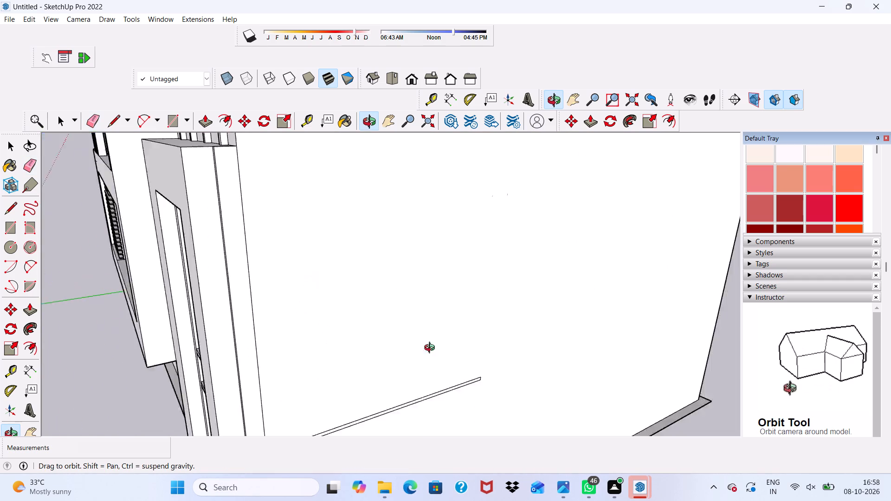
middle_drag(432, 349, 393, 288)
scroll(323, 328, up, 4)
drag(305, 283, 303, 299)
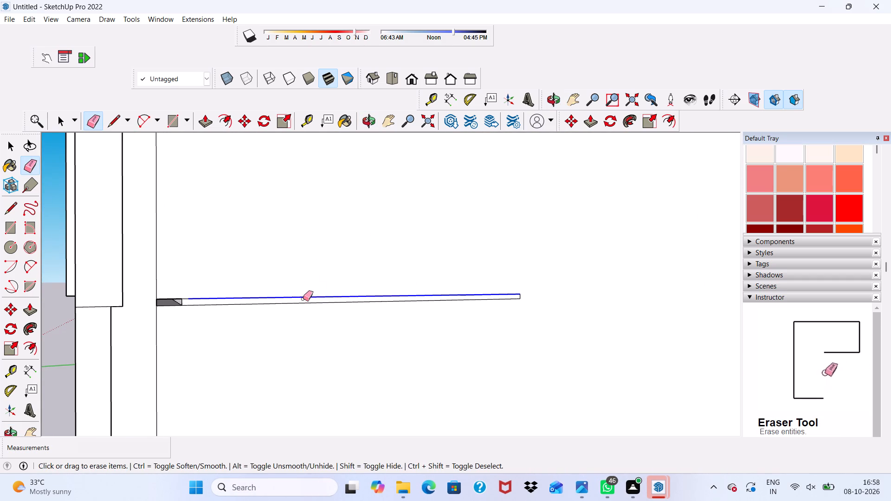
drag(303, 299, 302, 308)
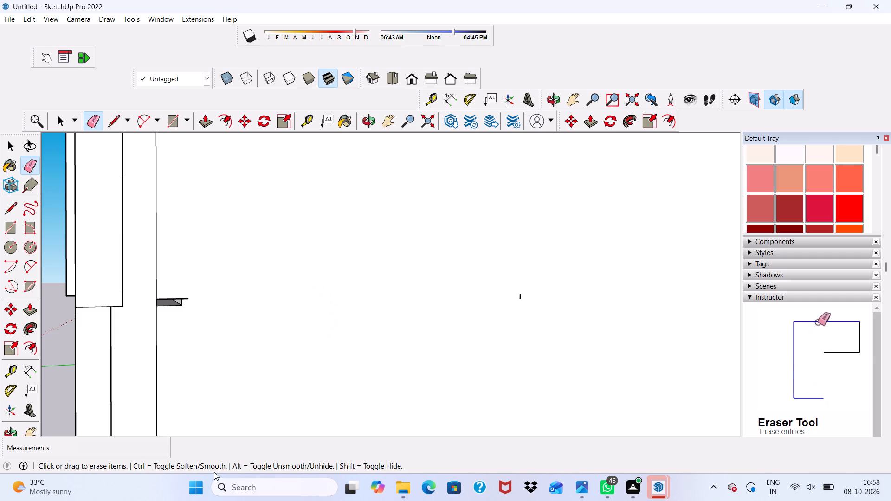
Fill in the short leftover slot beside the front corner of the side wall with Push/Pull, raising its bottom face 2 9/16".
key(space)
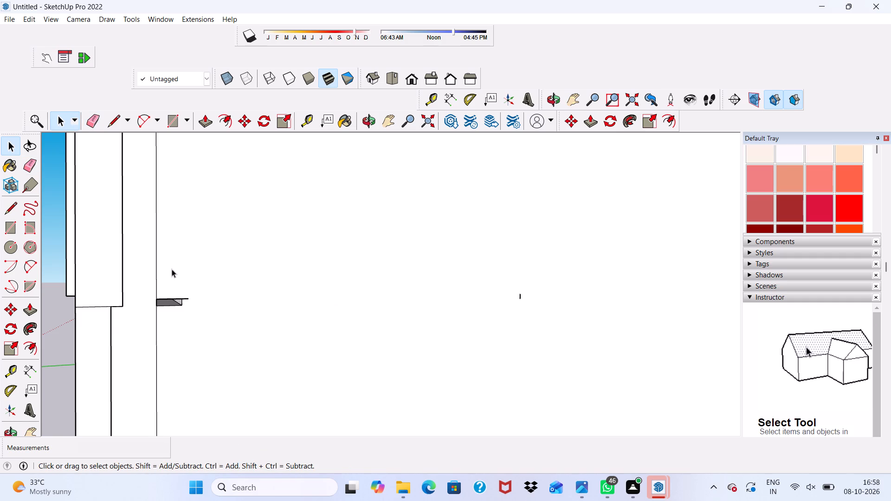
scroll(181, 272, up, 2)
click(203, 123)
scroll(148, 305, up, 2)
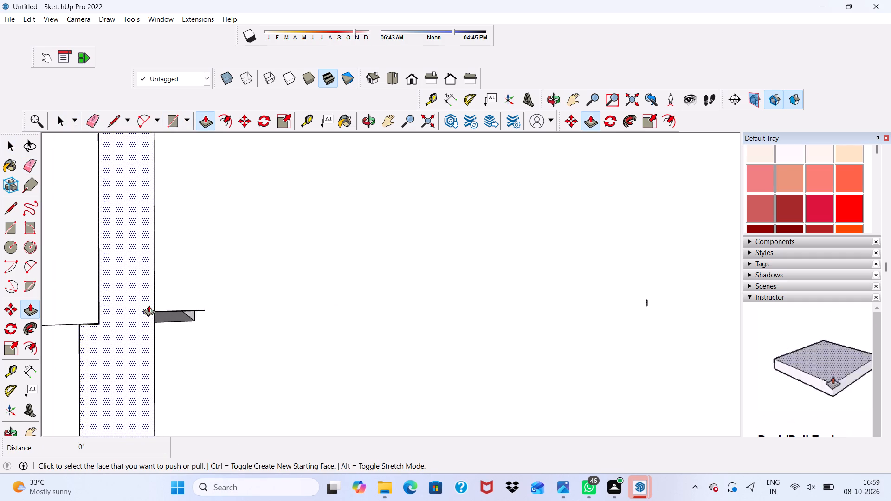
scroll(148, 305, up, 12)
click(221, 305)
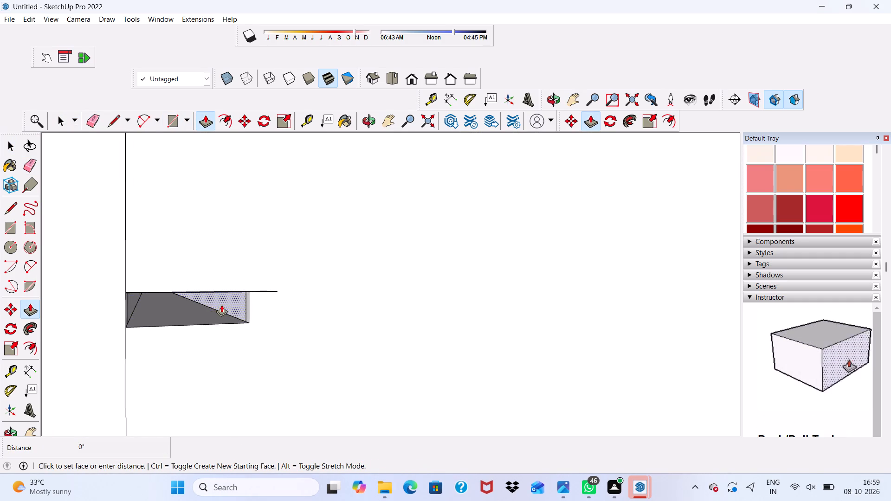
click(116, 336)
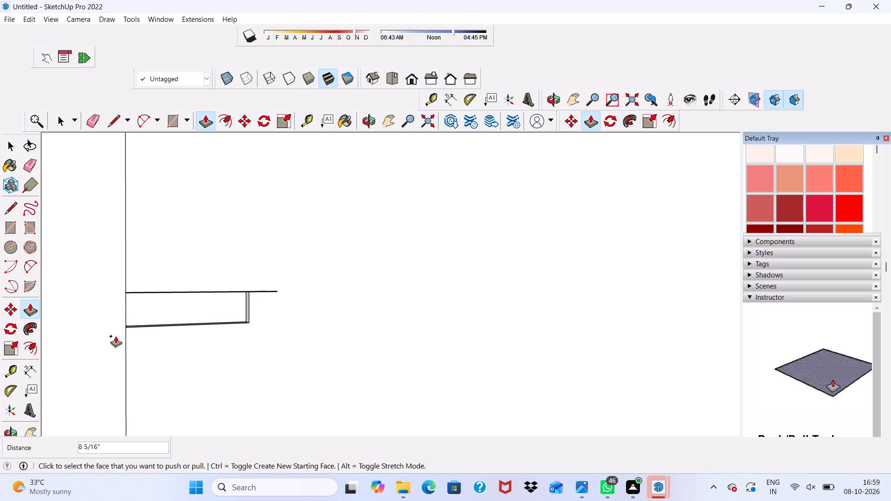
scroll(126, 310, up, 5)
middle_drag(215, 340, 258, 415)
scroll(255, 367, up, 3)
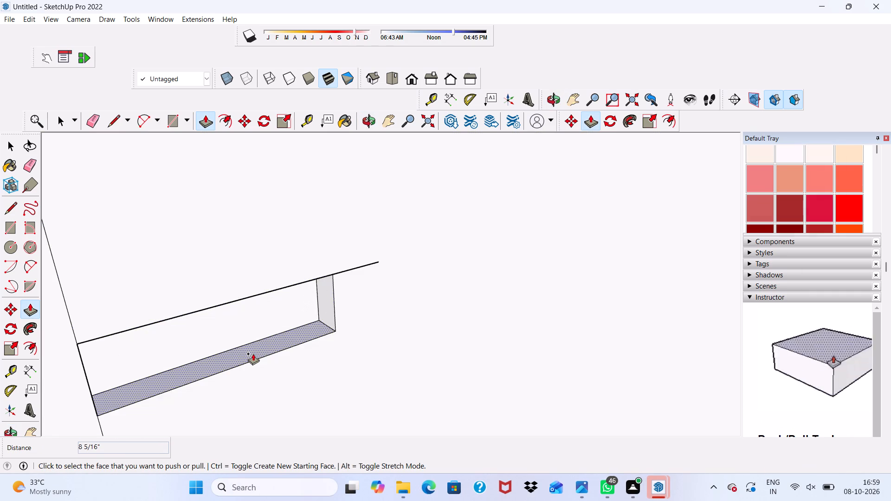
click(253, 353)
click(241, 277)
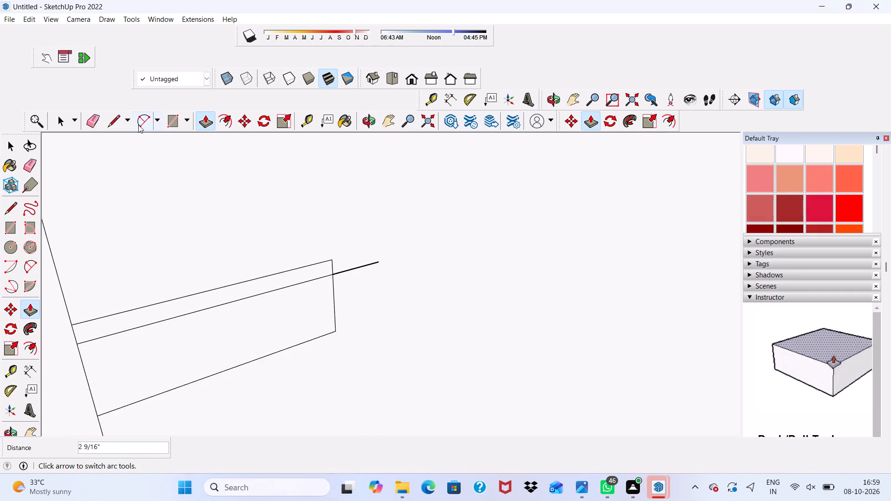
Erase the outline edges left around the filled slot on the outer side wall.
click(88, 116)
drag(150, 281, 154, 290)
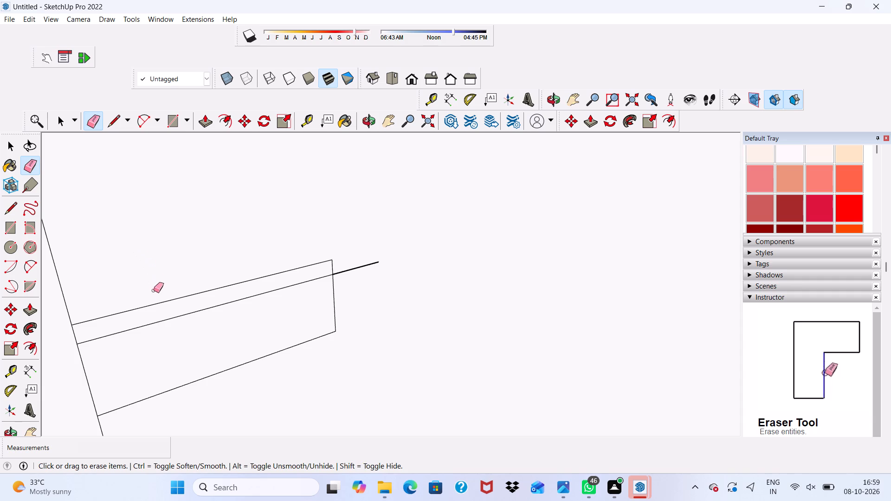
drag(154, 290, 342, 277)
drag(343, 276, 349, 271)
click(350, 270)
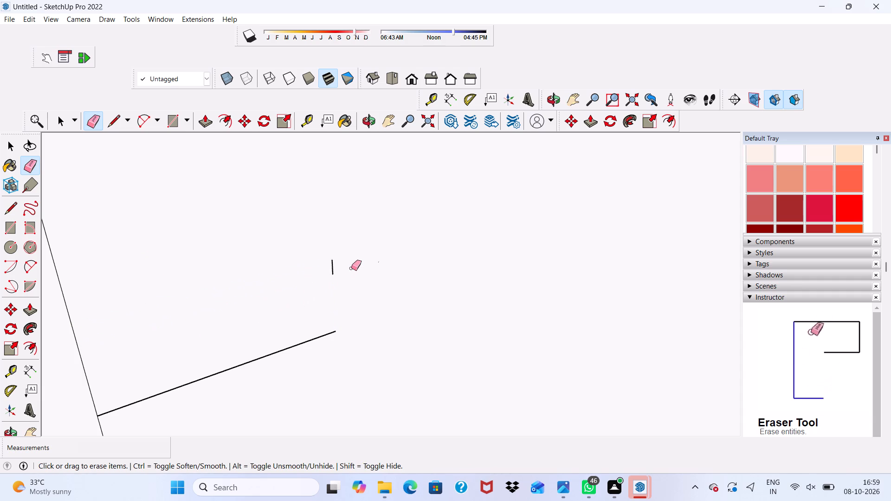
drag(351, 268, 317, 277)
drag(325, 328, 251, 366)
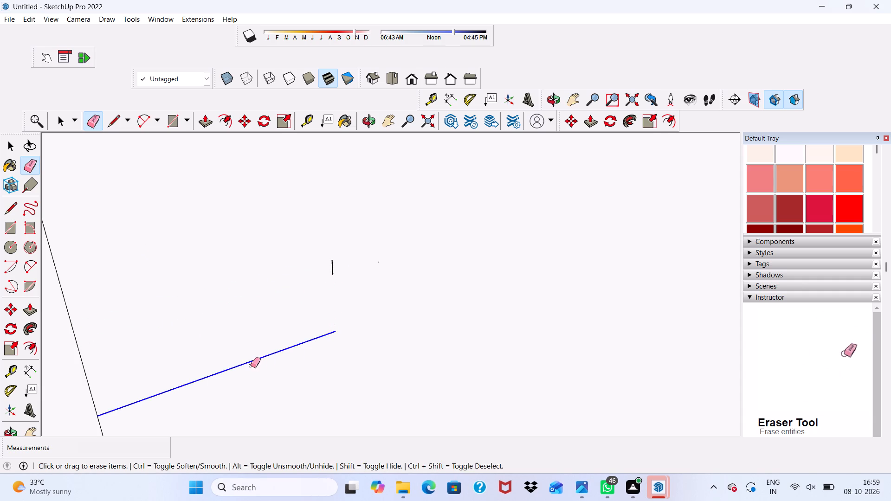
drag(251, 366, 241, 366)
drag(323, 265, 327, 292)
Push/Pull the narrow vertical strip at the side of the lower window projection 9", flush with the projection's front face.
scroll(296, 274, down, 20)
scroll(296, 274, down, 4)
scroll(77, 285, down, 9)
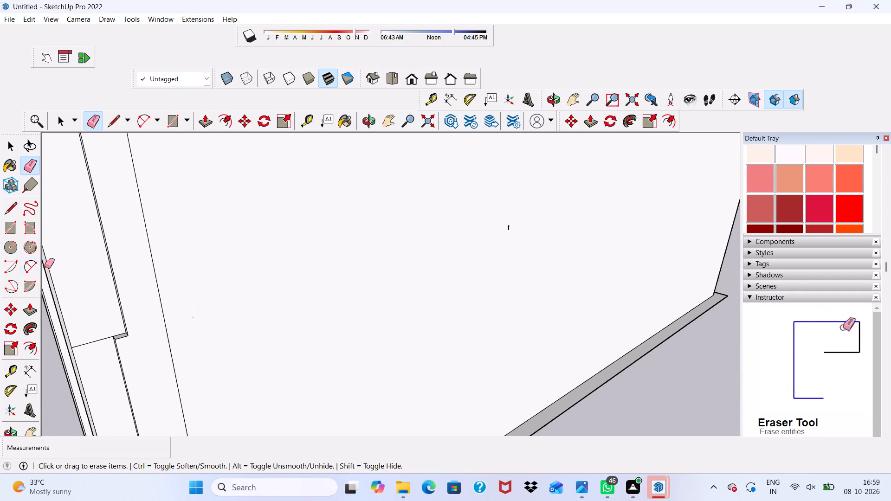
scroll(45, 266, down, 14)
scroll(20, 308, up, 3)
scroll(0, 299, down, 4)
scroll(69, 332, up, 4)
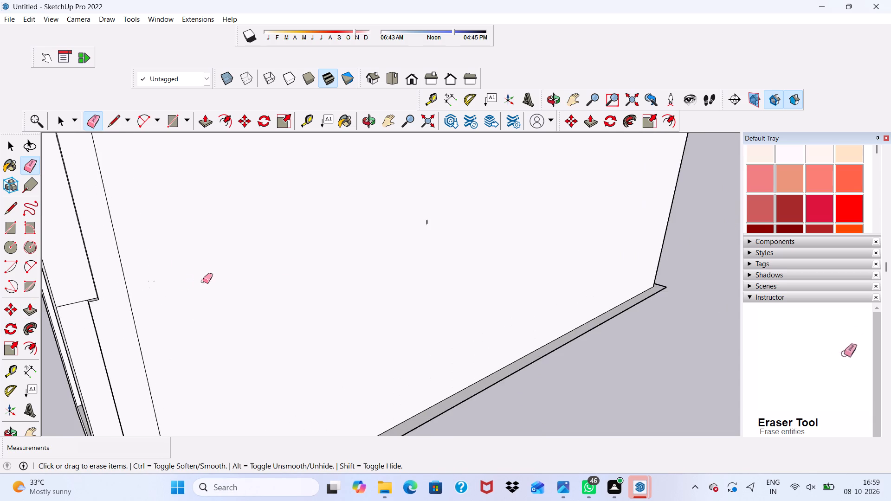
middle_drag(113, 318, 270, 324)
scroll(270, 324, up, 3)
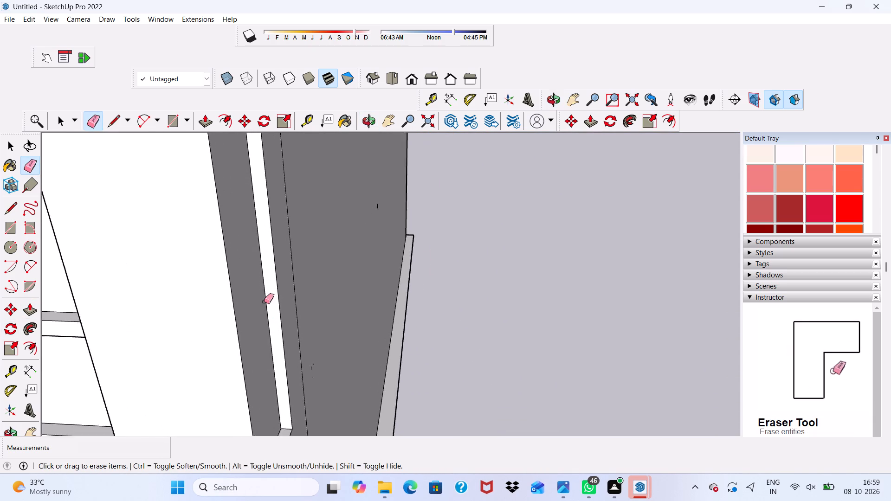
scroll(264, 302, up, 2)
scroll(252, 263, down, 16)
middle_drag(257, 373, 159, 299)
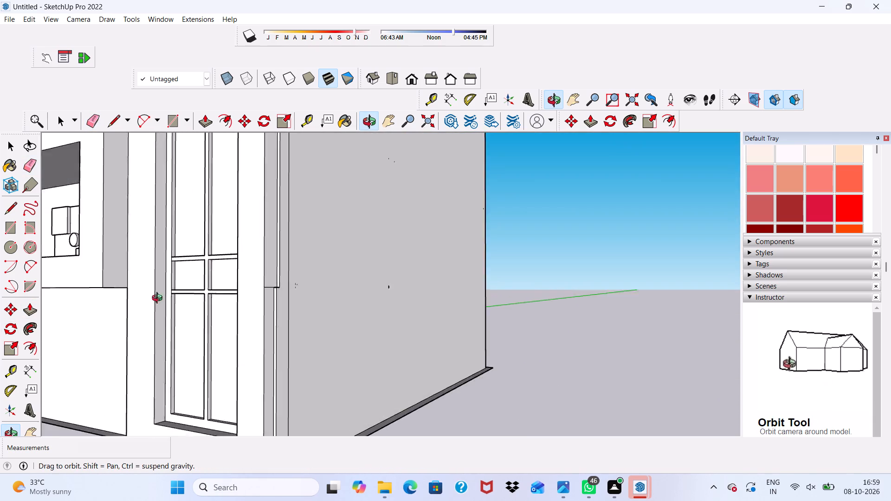
middle_drag(159, 299, 114, 331)
key(space)
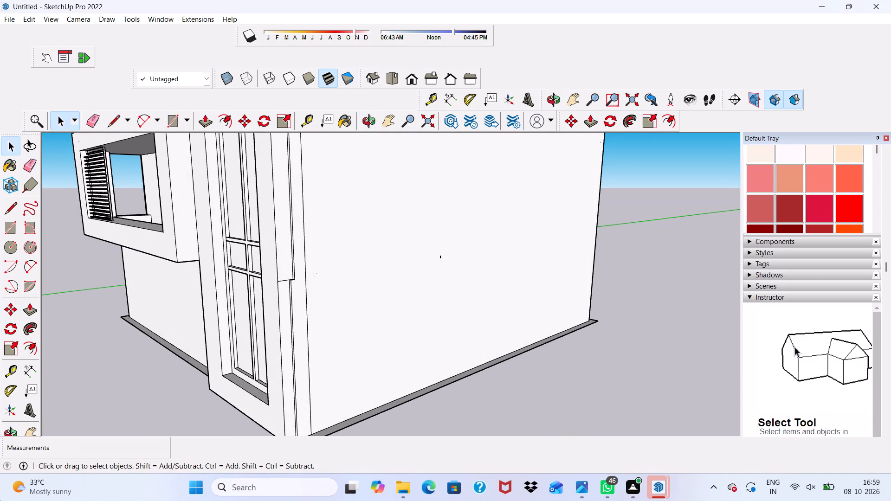
scroll(410, 289, up, 2)
scroll(260, 265, up, 5)
middle_drag(262, 293, 315, 227)
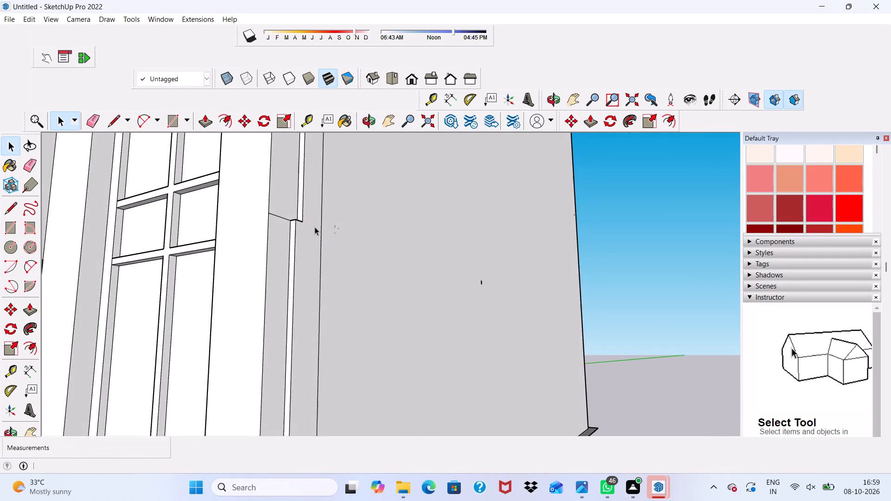
scroll(301, 272, up, 9)
click(305, 237)
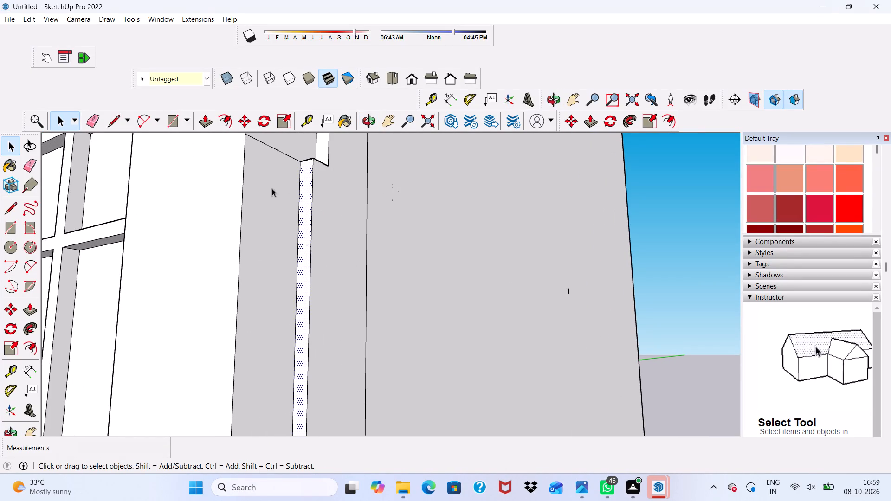
click(207, 121)
click(302, 271)
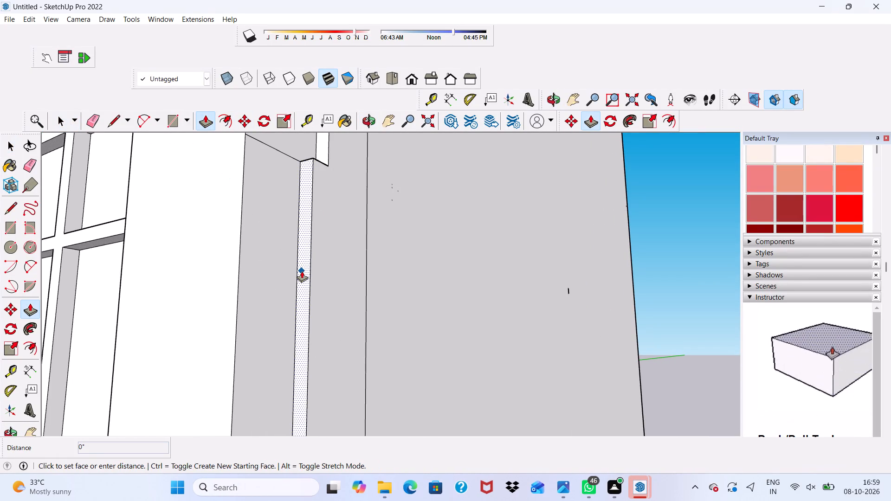
scroll(220, 277, down, 1)
middle_drag(220, 277, 274, 339)
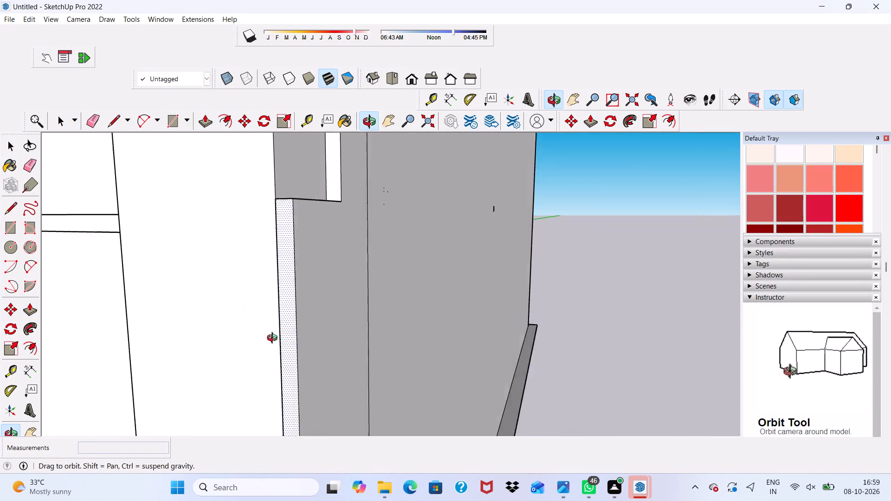
middle_drag(274, 339, 312, 348)
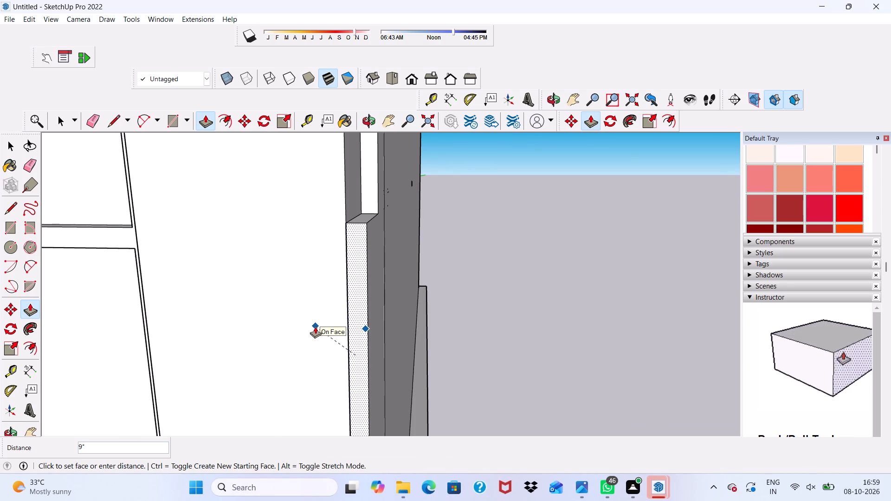
scroll(315, 327, up, 4)
middle_drag(322, 326, 376, 320)
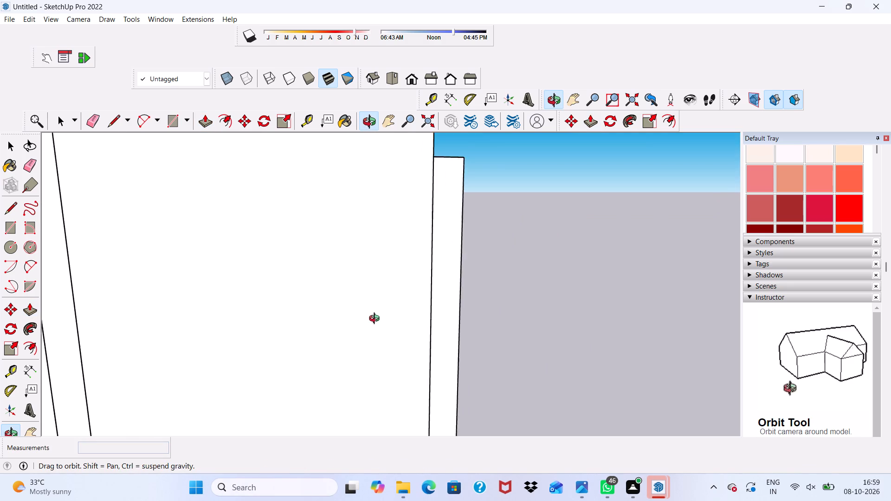
middle_drag(376, 320, 411, 339)
scroll(411, 339, up, 4)
click(411, 326)
Erase the seam across the strip's top face and the vertical seam below it on the projection's side.
middle_drag(491, 268, 286, 406)
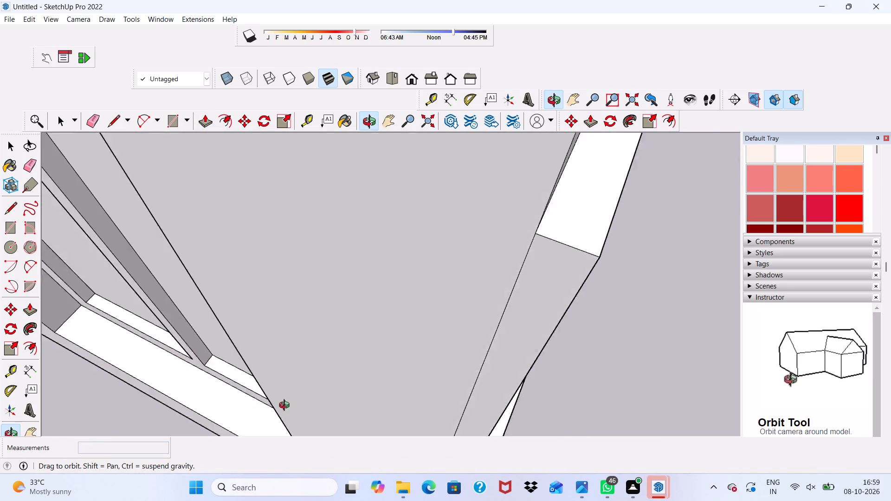
middle_drag(286, 406, 270, 406)
scroll(264, 389, down, 4)
scroll(499, 282, up, 2)
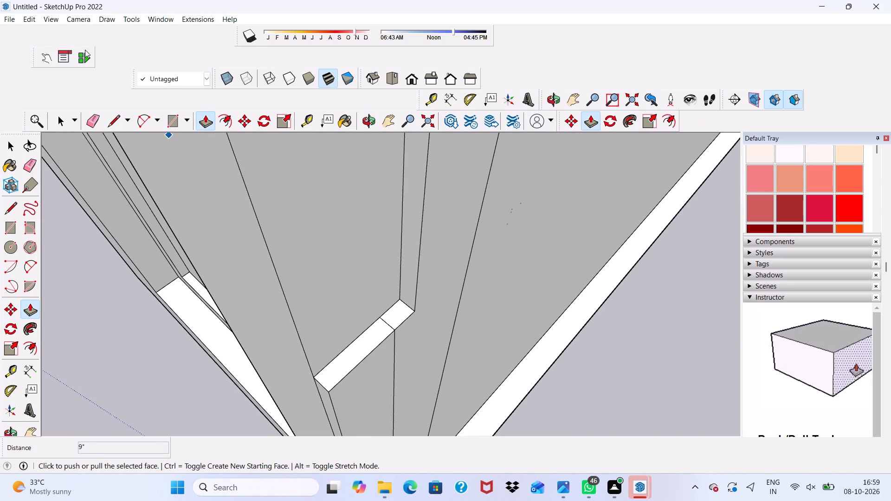
click(99, 121)
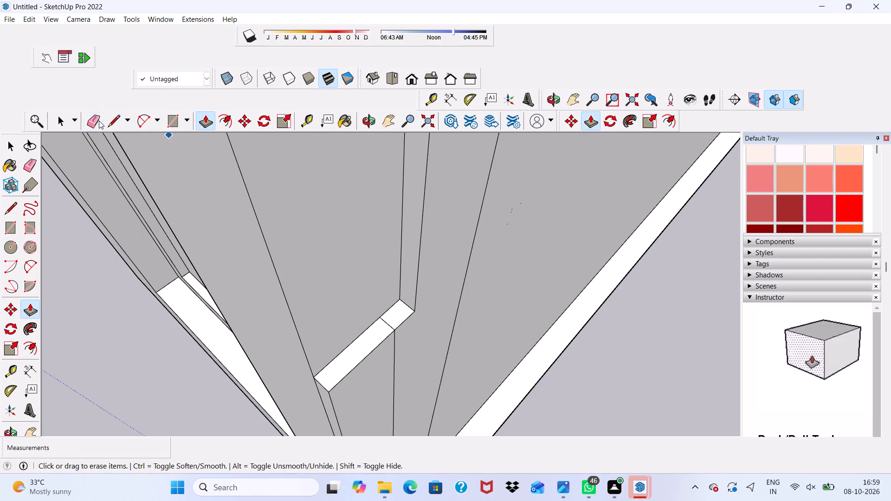
drag(396, 307, 380, 334)
drag(413, 347, 407, 355)
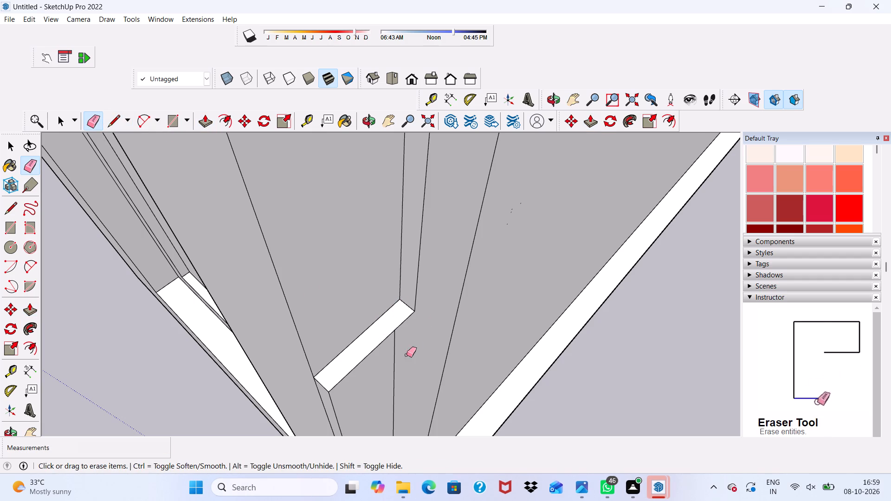
drag(407, 355, 392, 371)
Raise the strip's top face 12' 6 13/16" to the top of the lower window projection.
scroll(381, 364, down, 5)
scroll(141, 346, down, 4)
key(space)
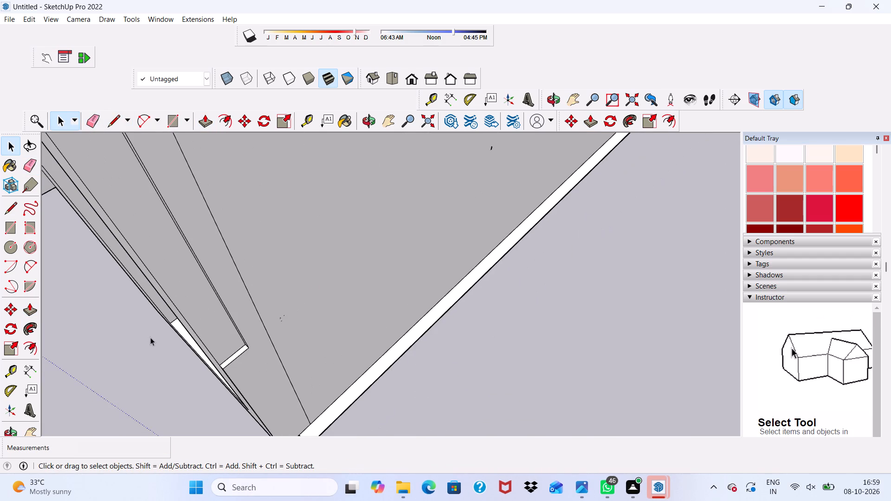
click(207, 124)
scroll(229, 351, up, 7)
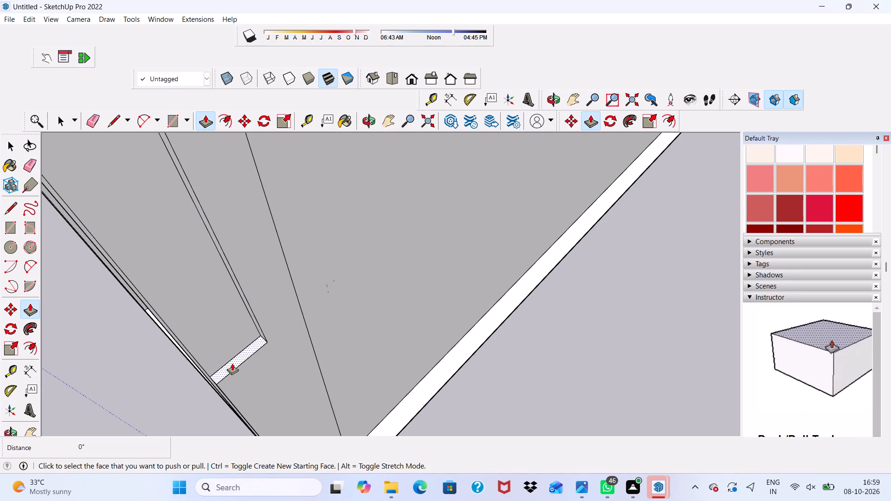
click(232, 363)
scroll(232, 340, down, 20)
scroll(232, 340, down, 4)
scroll(265, 219, up, 4)
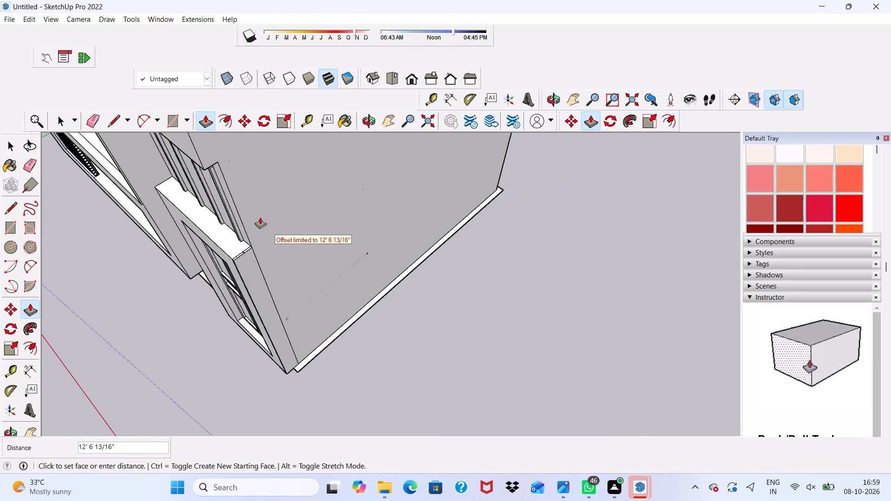
scroll(260, 217, up, 9)
click(239, 256)
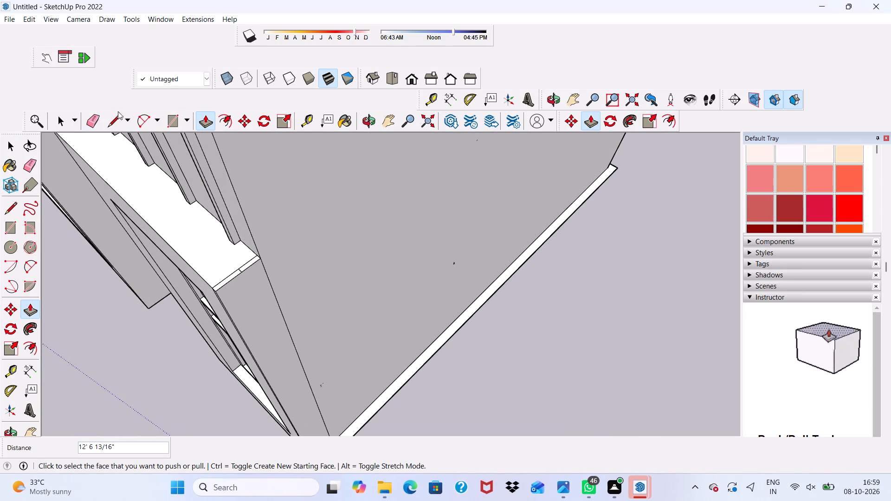
Erase the seams between the raised strip and the top face of the lower window projection.
click(98, 115)
scroll(166, 229, up, 7)
scroll(232, 240, up, 2)
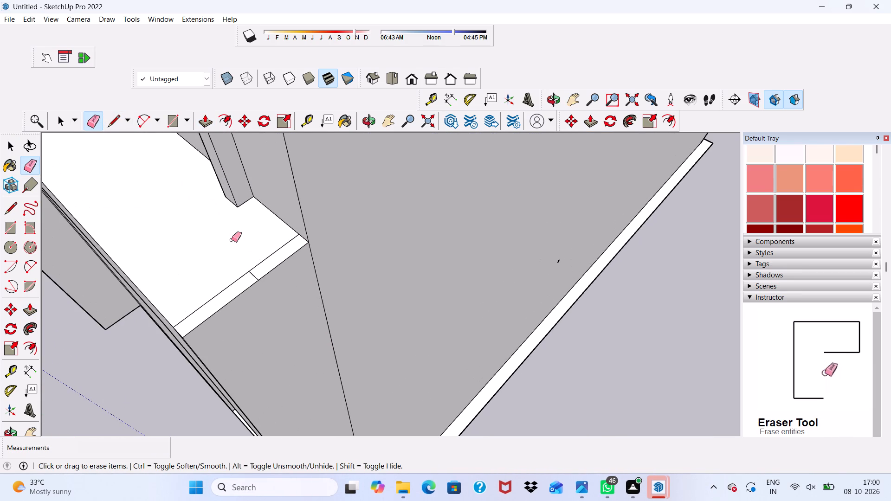
drag(259, 276, 245, 280)
click(248, 270)
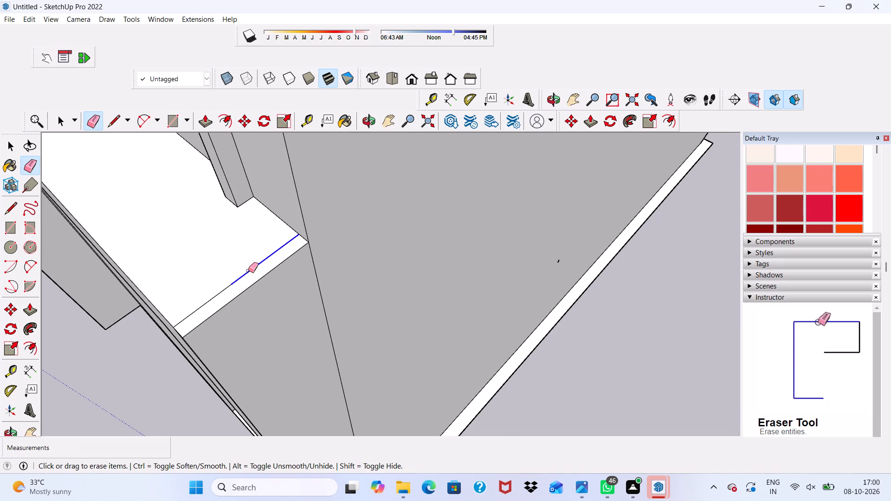
scroll(248, 271, down, 4)
drag(218, 282, 218, 297)
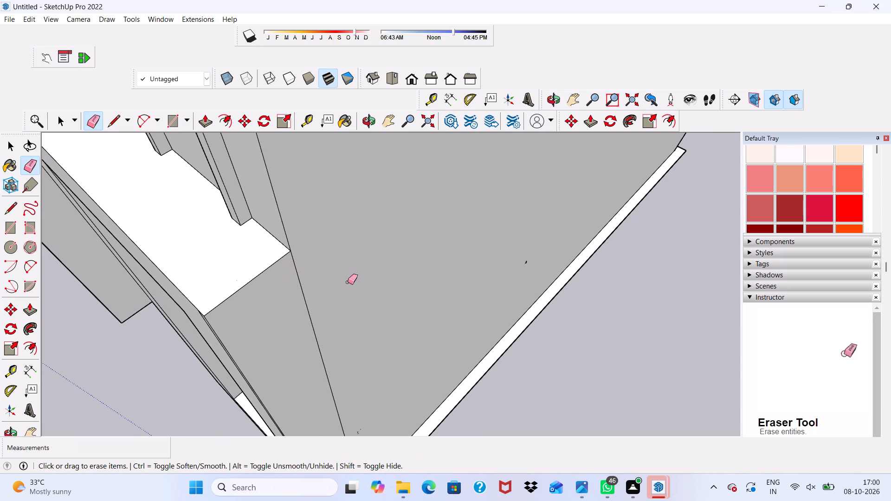
Erase the vertical seam and its leftover fragments on the side wall where the lower window projection joins it.
drag(331, 285, 299, 317)
scroll(294, 311, down, 11)
middle_drag(301, 314, 266, 141)
scroll(273, 380, up, 2)
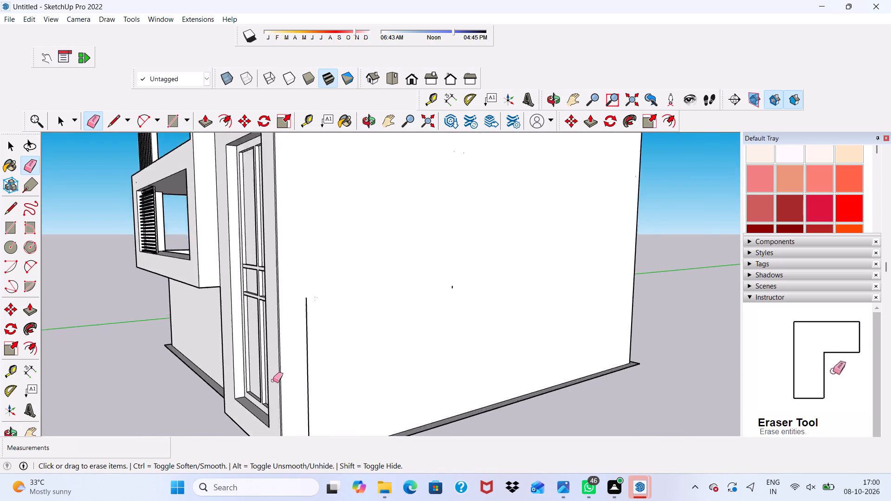
scroll(273, 380, up, 2)
drag(338, 323, 320, 350)
drag(318, 354, 314, 366)
click(314, 366)
drag(332, 258, 308, 278)
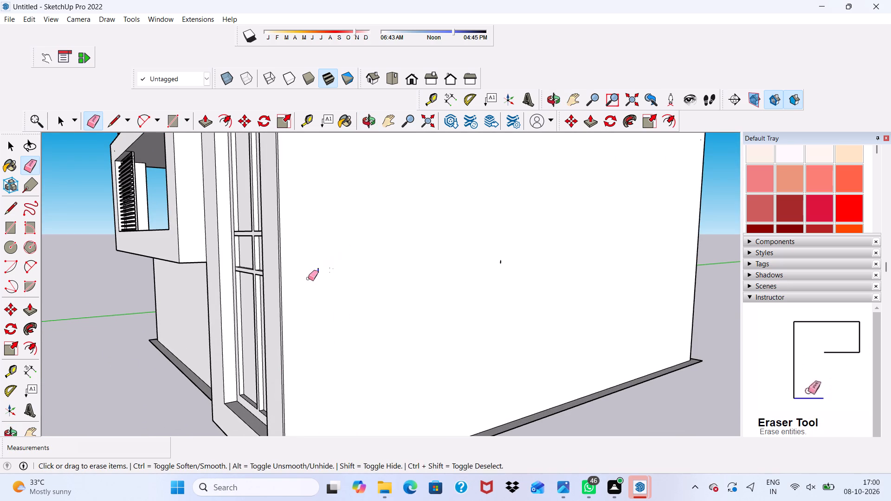
drag(308, 278, 307, 281)
Erase the vertical seam on the inner side of the window projection, just beneath the balcony box.
scroll(335, 272, down, 10)
middle_drag(345, 337, 549, 365)
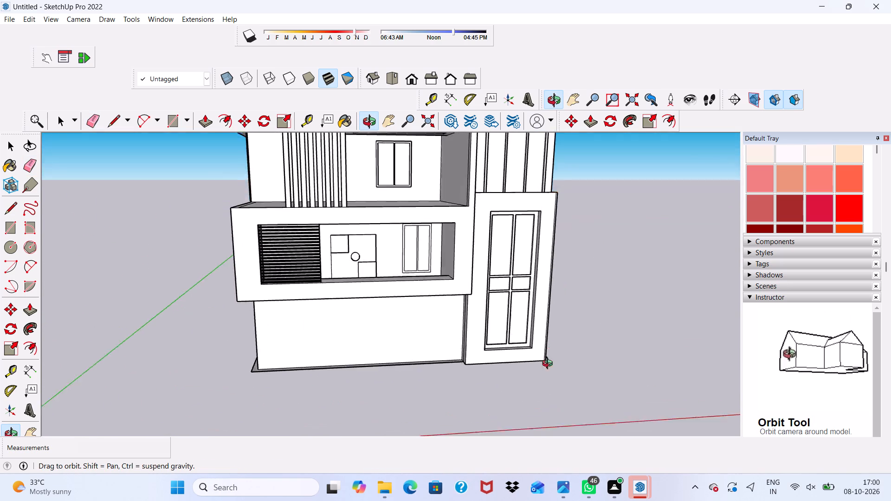
middle_drag(549, 365, 537, 393)
scroll(421, 355, up, 9)
middle_drag(442, 326, 508, 270)
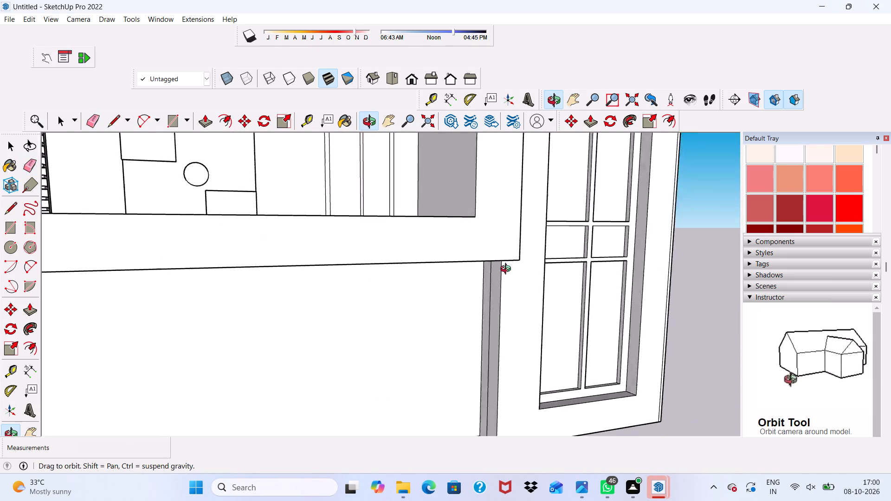
middle_drag(508, 270, 545, 269)
scroll(515, 279, up, 4)
drag(456, 269, 458, 292)
Examine the front and the windowed side wall of the house for remaining seams.
scroll(458, 292, down, 20)
scroll(458, 292, down, 2)
middle_drag(441, 310, 296, 250)
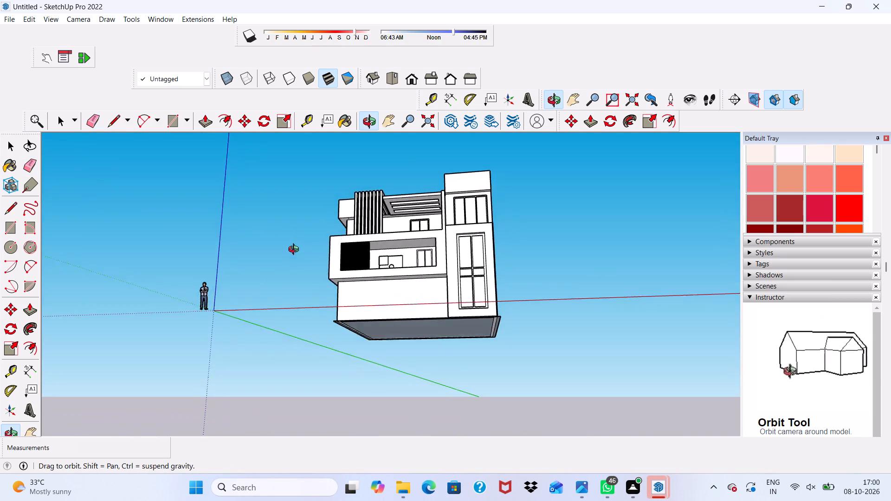
middle_drag(296, 250, 297, 277)
scroll(299, 281, up, 12)
middle_drag(341, 239, 580, 287)
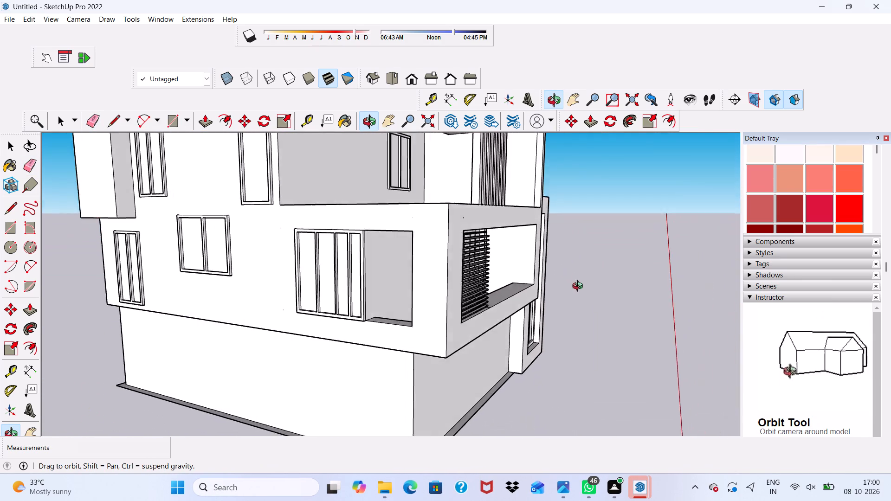
middle_drag(580, 287, 570, 273)
scroll(560, 216, up, 2)
scroll(537, 214, down, 4)
scroll(387, 430, up, 4)
scroll(340, 365, down, 9)
middle_drag(374, 389, 419, 336)
middle_drag(420, 336, 251, 429)
scroll(355, 446, up, 2)
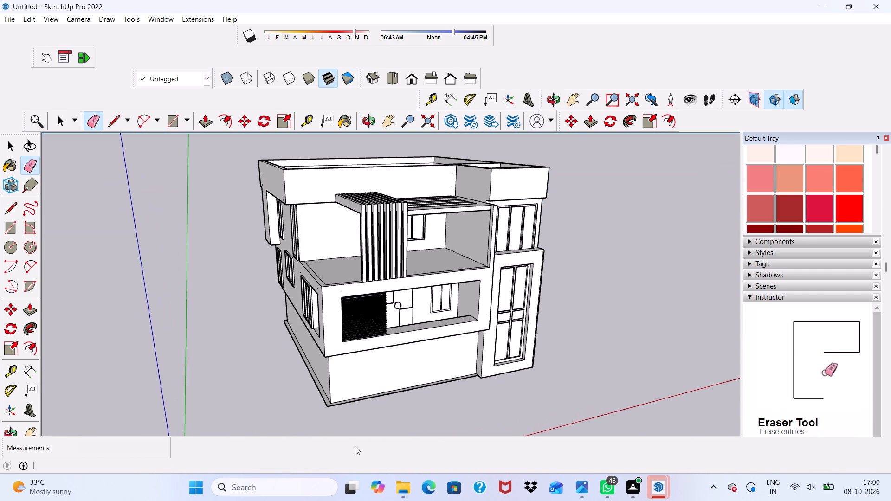
Examine the front balcony box, its underside and the ground-floor wall below it up close.
key(space)
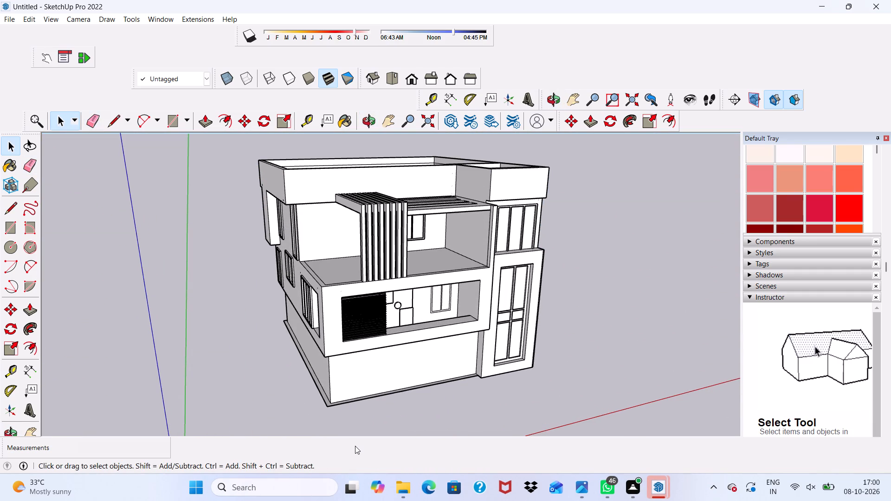
scroll(355, 446, down, 2)
scroll(313, 500, up, 5)
scroll(417, 403, up, 5)
middle_click(417, 403)
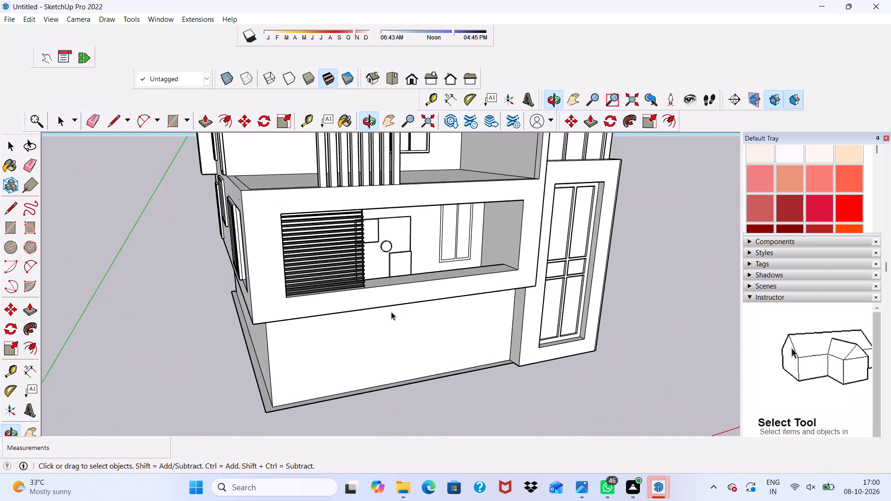
scroll(391, 312, up, 5)
scroll(366, 431, down, 2)
middle_drag(366, 432, 329, 313)
scroll(338, 308, up, 10)
scroll(393, 259, up, 1)
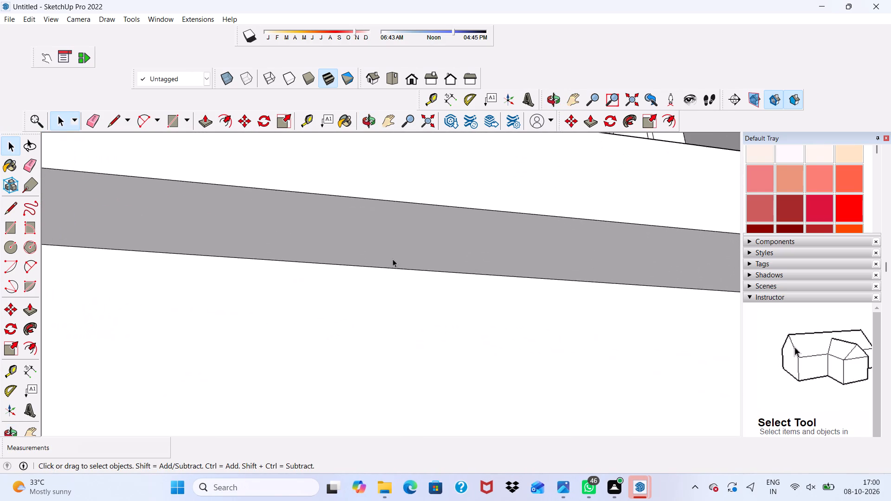
scroll(393, 259, up, 4)
scroll(393, 259, down, 15)
middle_drag(500, 317, 507, 335)
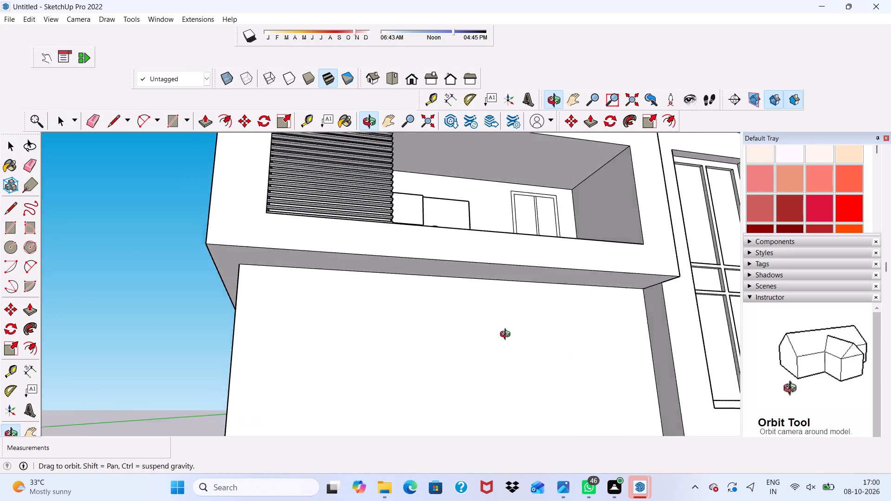
middle_drag(507, 335, 517, 433)
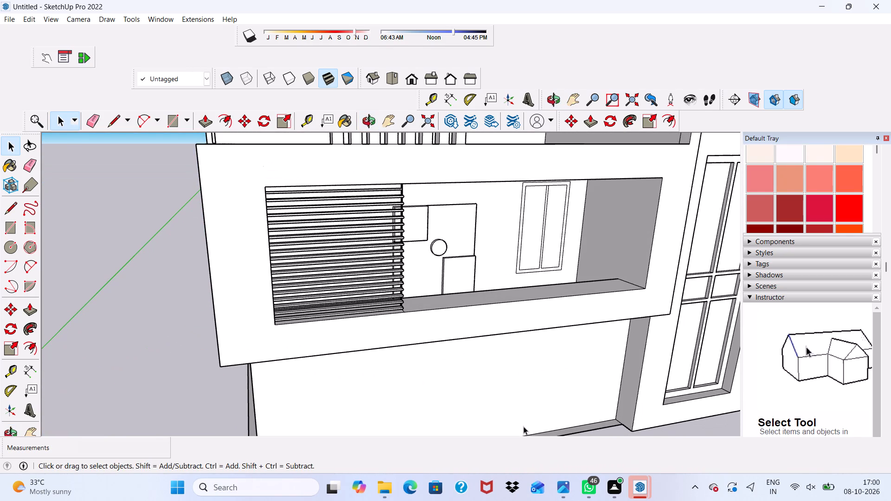
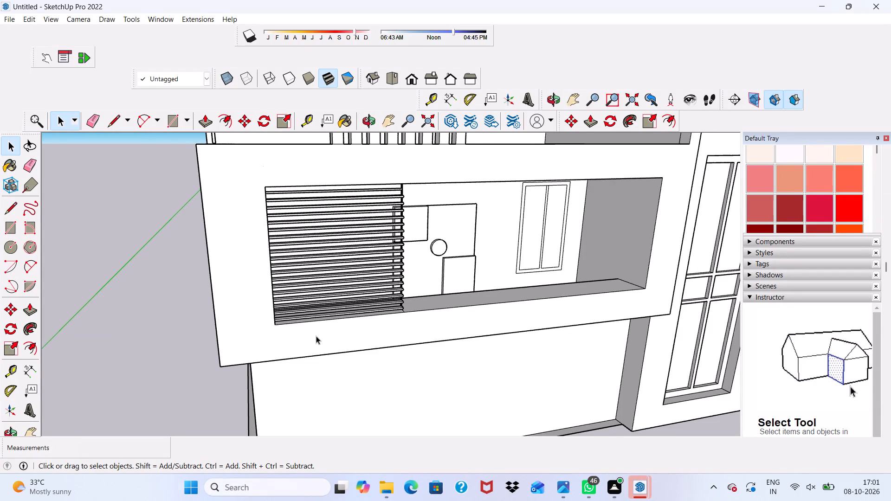
Examine the front balcony box, its underside and the ground-floor wall down to the plinth ledge from several angles.
scroll(315, 341, down, 1)
scroll(388, 277, up, 1)
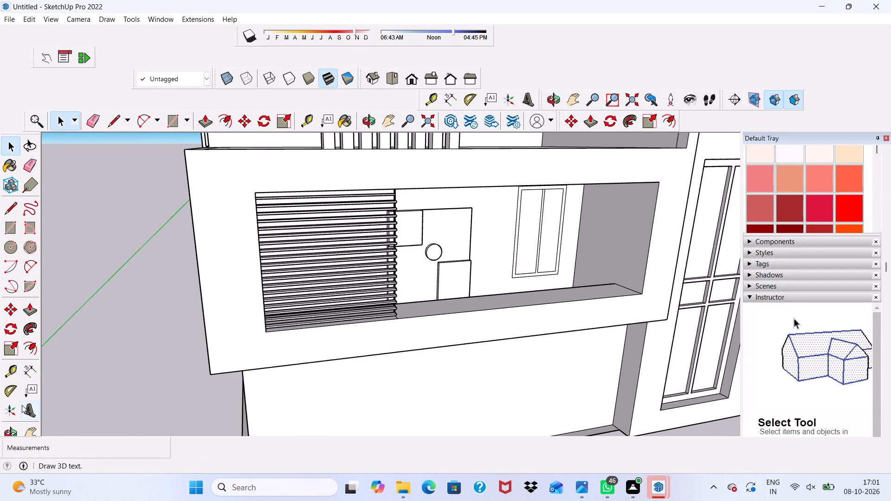
scroll(22, 405, down, 4)
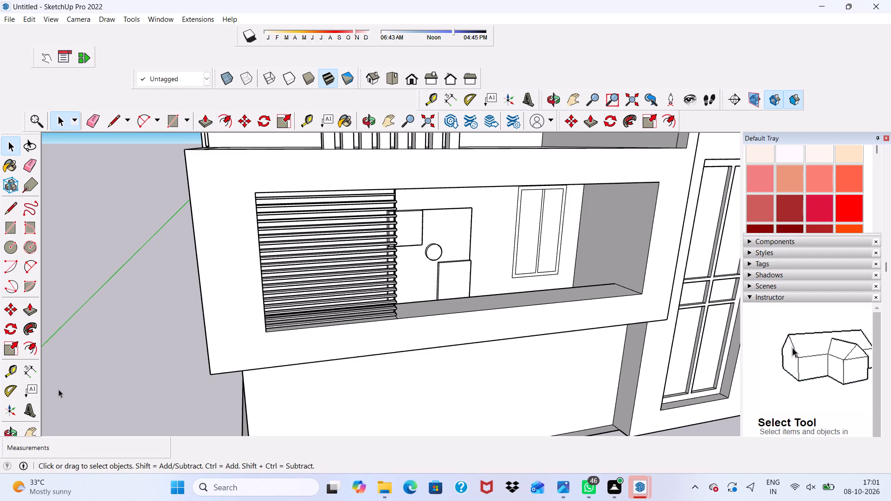
scroll(58, 389, up, 2)
scroll(58, 389, down, 8)
middle_drag(133, 381, 174, 245)
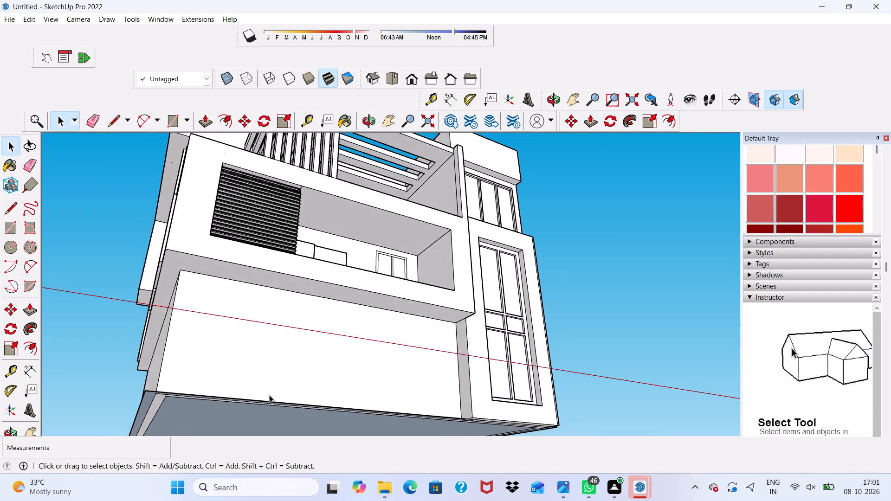
scroll(290, 400, up, 4)
scroll(303, 322, down, 6)
middle_drag(306, 324, 182, 416)
scroll(182, 416, up, 4)
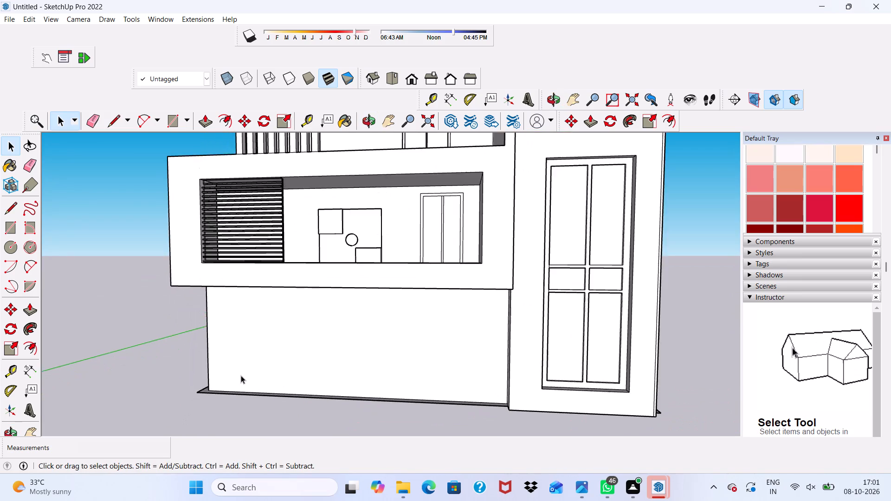
scroll(241, 375, down, 2)
scroll(263, 405, up, 3)
middle_drag(263, 406, 220, 321)
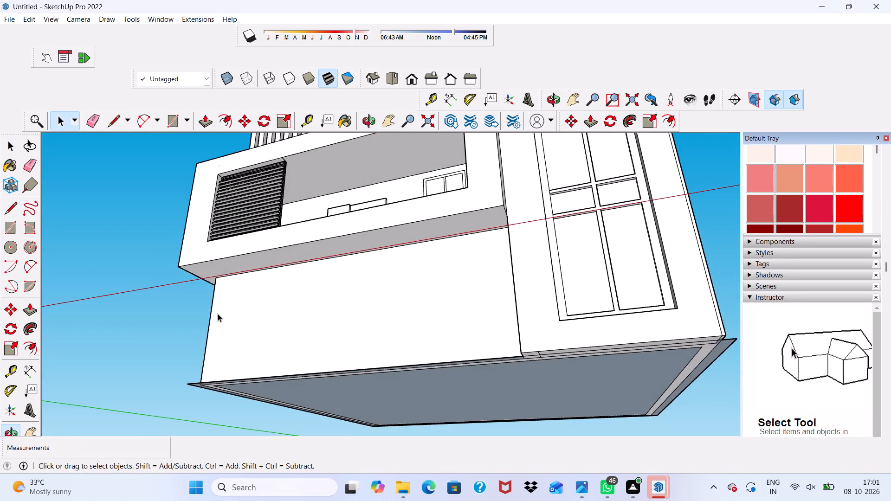
scroll(328, 319, up, 3)
scroll(312, 299, down, 2)
middle_drag(312, 299, 326, 392)
scroll(339, 385, up, 2)
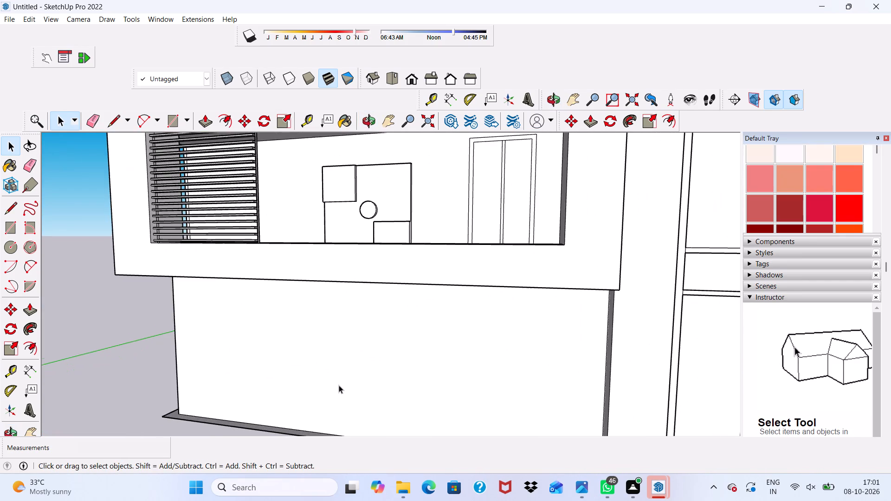
scroll(339, 385, up, 1)
middle_drag(339, 385, 302, 311)
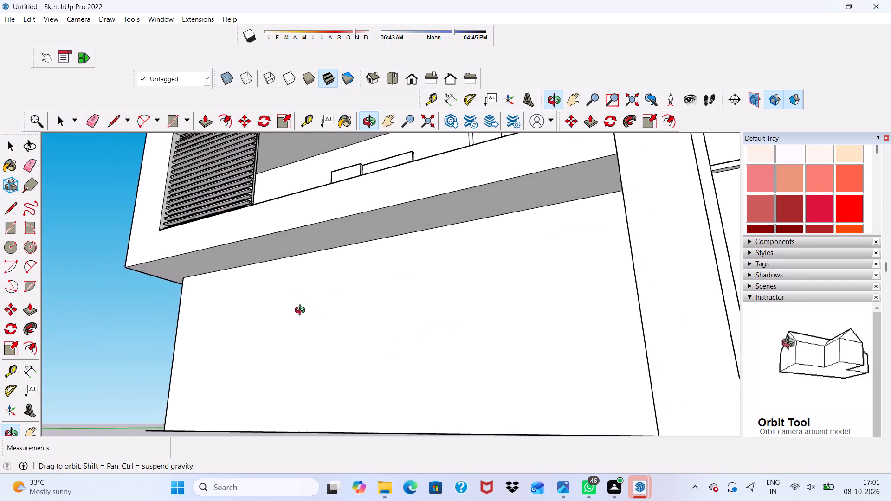
middle_drag(302, 311, 232, 355)
scroll(231, 356, up, 1)
scroll(231, 366, down, 4)
middle_drag(279, 387, 256, 471)
scroll(282, 410, down, 1)
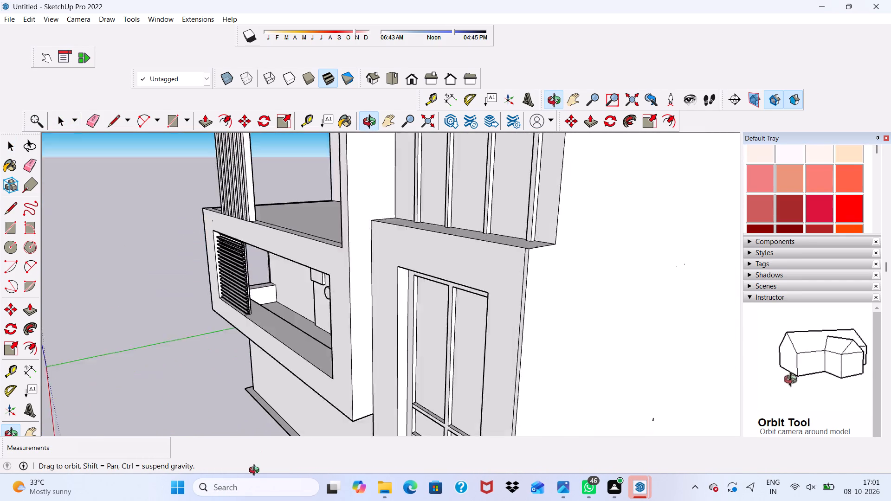
middle_drag(256, 471, 254, 476)
scroll(254, 476, up, 4)
scroll(252, 340, down, 4)
middle_drag(340, 343, 528, 211)
scroll(388, 410, up, 5)
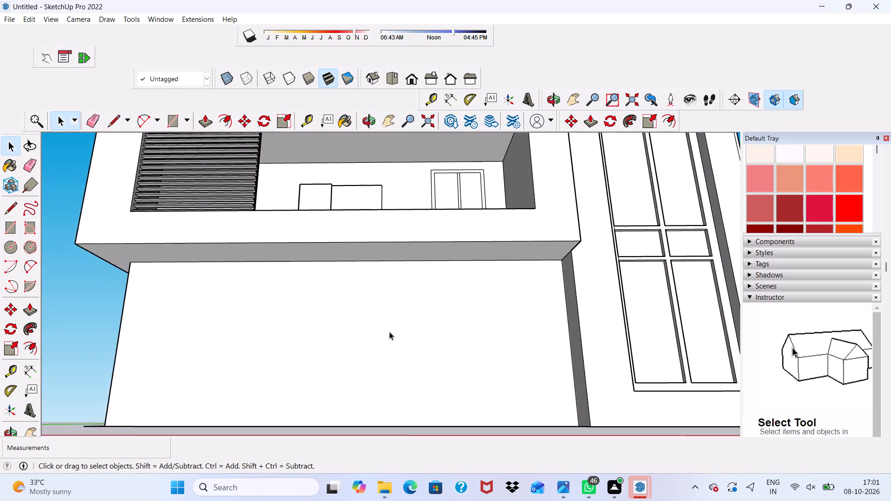
scroll(398, 298, down, 2)
middle_drag(399, 298, 440, 411)
scroll(436, 410, up, 4)
scroll(429, 390, down, 5)
scroll(420, 425, up, 5)
scroll(408, 392, down, 2)
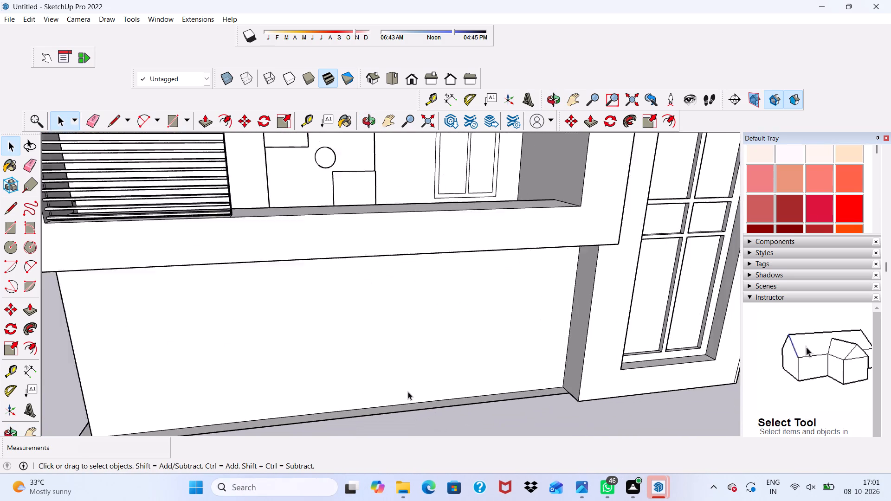
Push/Pull the top face of the narrow plinth ledge along the base of the front ground-floor wall by 1'.
scroll(408, 392, down, 1)
middle_drag(408, 392, 422, 433)
scroll(412, 397, down, 1)
scroll(422, 433, up, 4)
scroll(406, 396, up, 5)
click(394, 360)
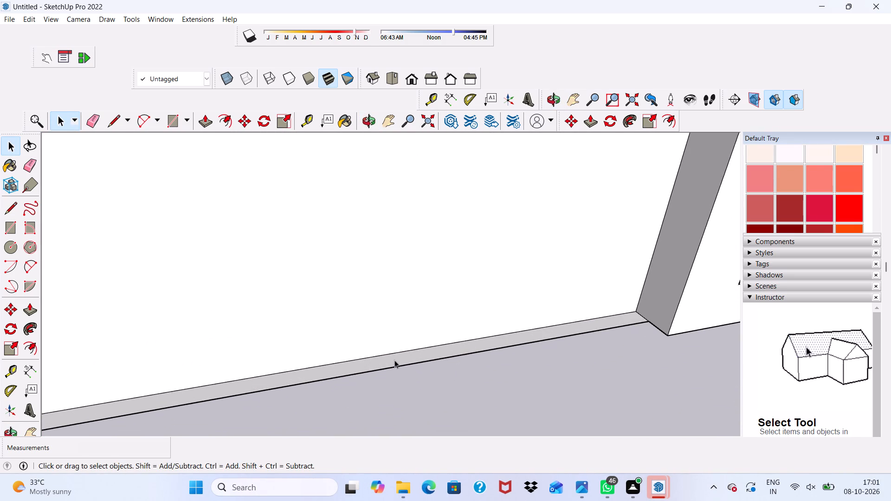
click(204, 118)
scroll(308, 350, up, 4)
click(319, 377)
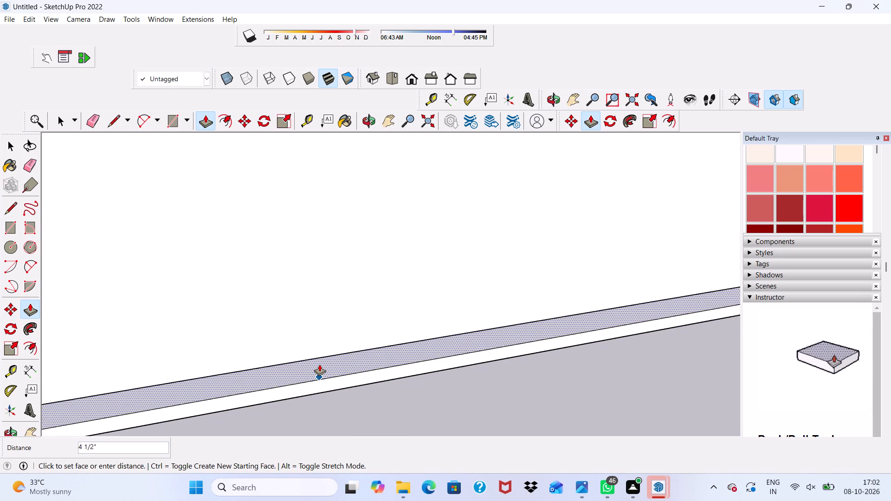
text(1')
key(Return)
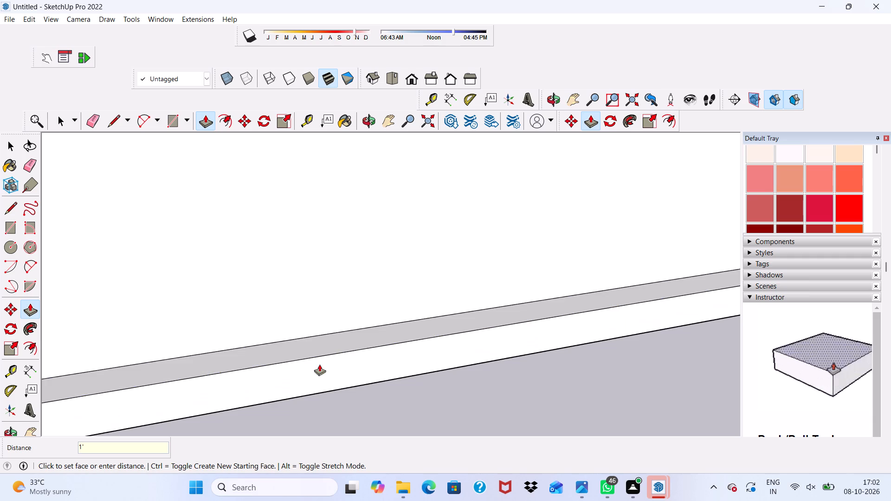
Pull the front face of the raised plinth outward about 11' 3/4" to form a platform before the ground-floor wall.
click(279, 373)
scroll(280, 391, down, 17)
scroll(452, 420, up, 2)
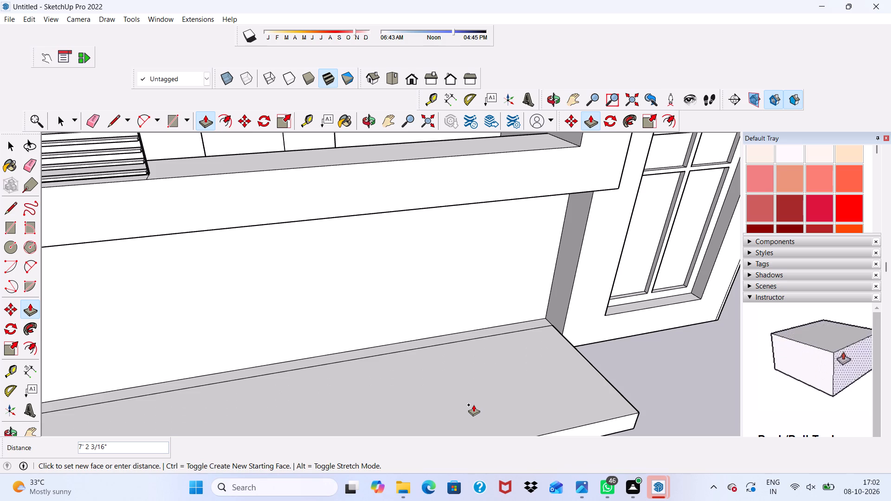
scroll(473, 405, up, 4)
scroll(473, 405, down, 6)
scroll(498, 397, up, 1)
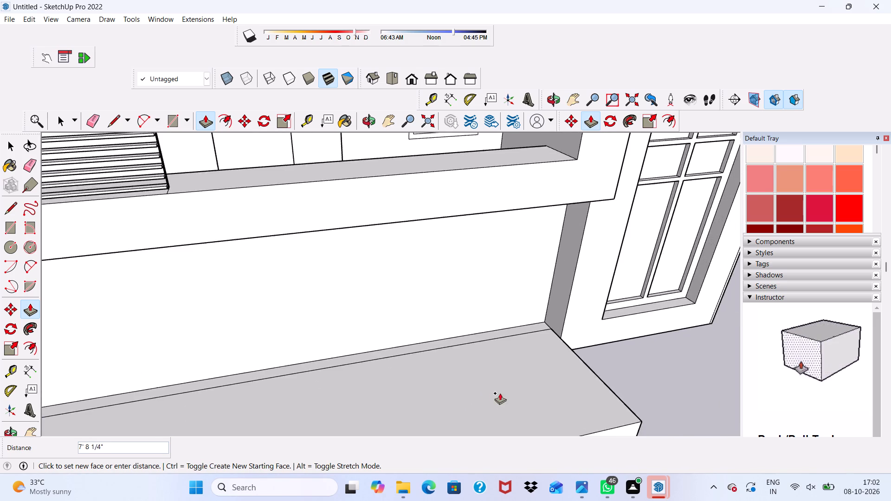
scroll(495, 390, down, 6)
scroll(484, 343, up, 1)
scroll(484, 343, down, 2)
scroll(491, 395, up, 4)
scroll(491, 396, down, 5)
middle_drag(491, 396, 618, 268)
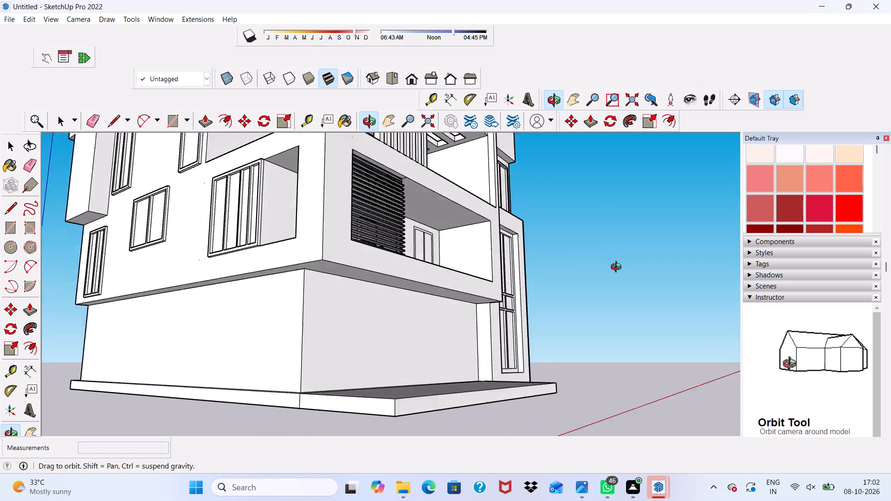
middle_drag(618, 268, 620, 281)
scroll(614, 299, up, 1)
scroll(585, 333, down, 3)
scroll(525, 410, up, 1)
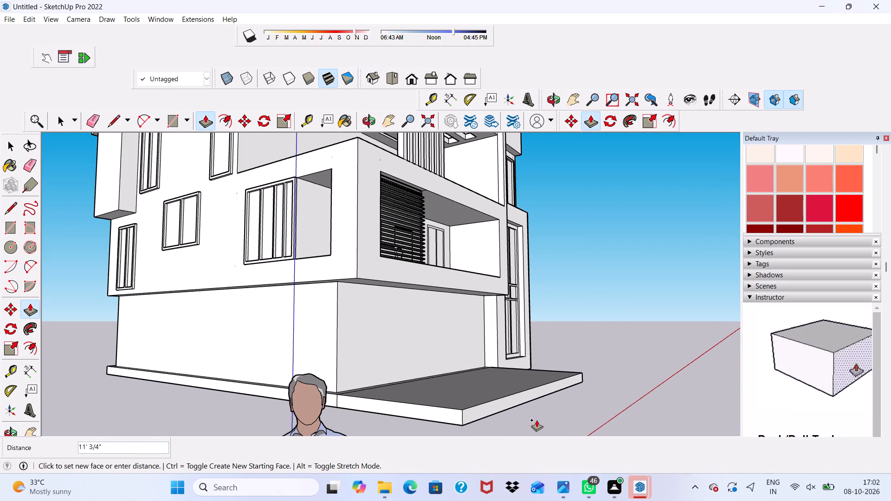
click(536, 420)
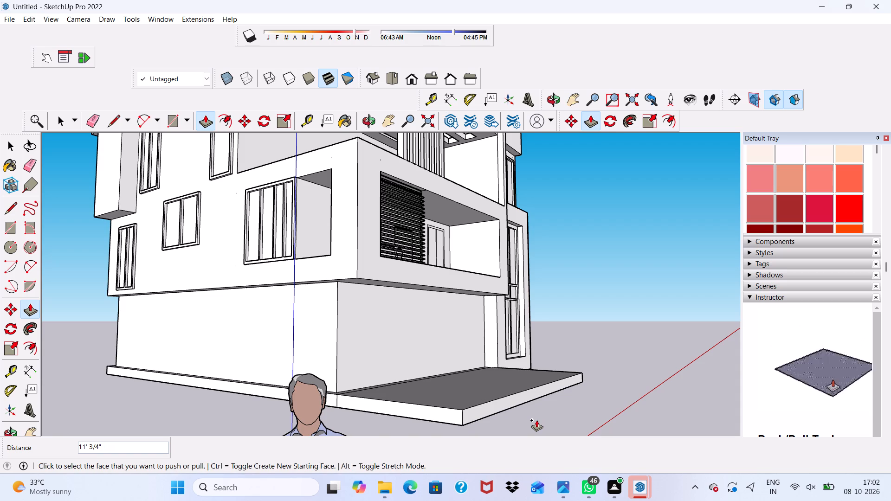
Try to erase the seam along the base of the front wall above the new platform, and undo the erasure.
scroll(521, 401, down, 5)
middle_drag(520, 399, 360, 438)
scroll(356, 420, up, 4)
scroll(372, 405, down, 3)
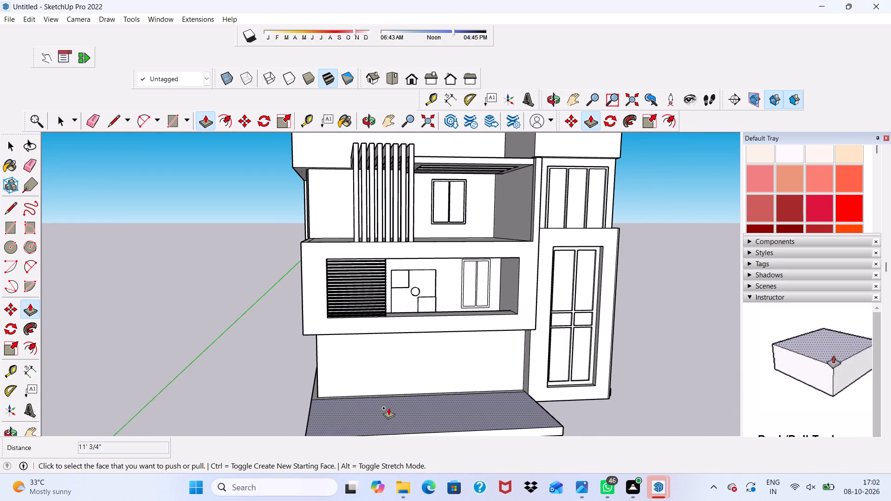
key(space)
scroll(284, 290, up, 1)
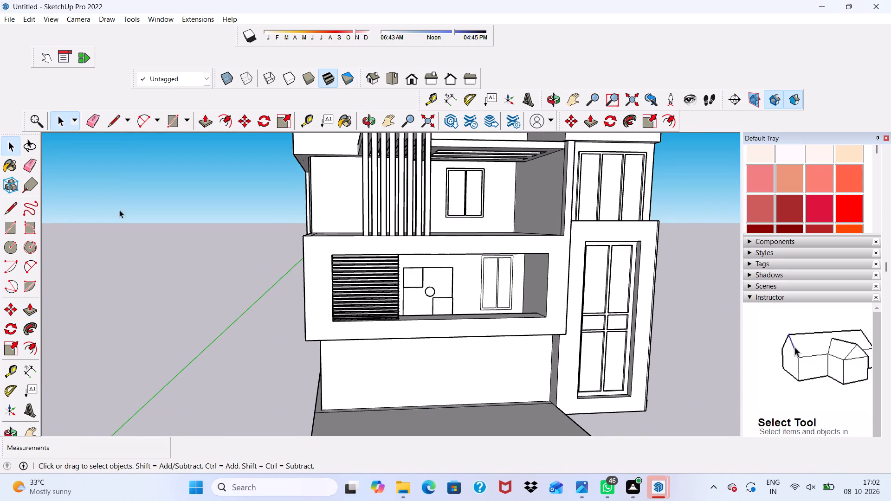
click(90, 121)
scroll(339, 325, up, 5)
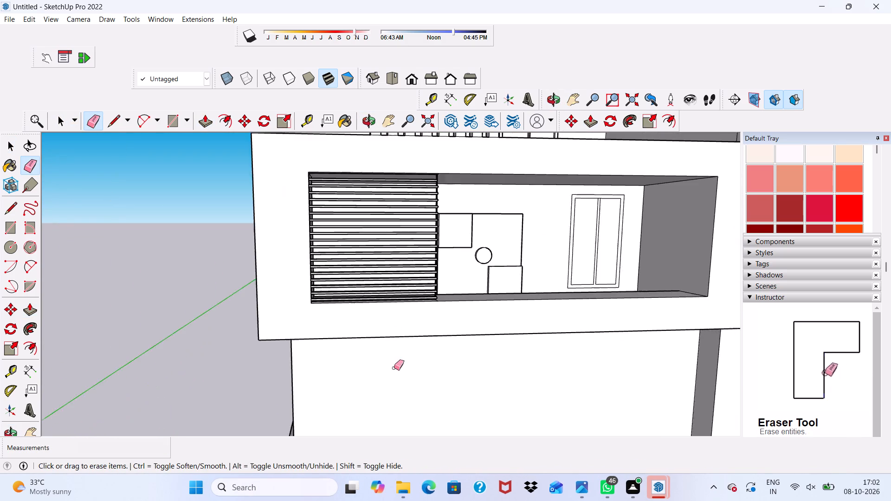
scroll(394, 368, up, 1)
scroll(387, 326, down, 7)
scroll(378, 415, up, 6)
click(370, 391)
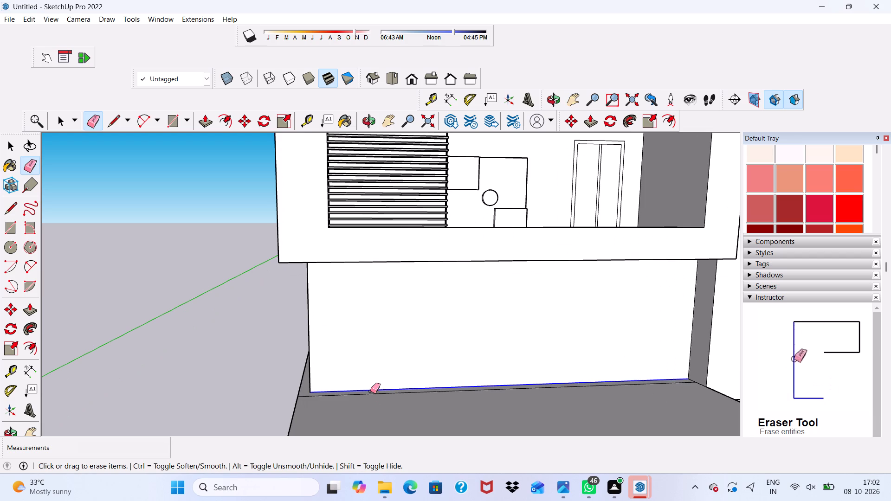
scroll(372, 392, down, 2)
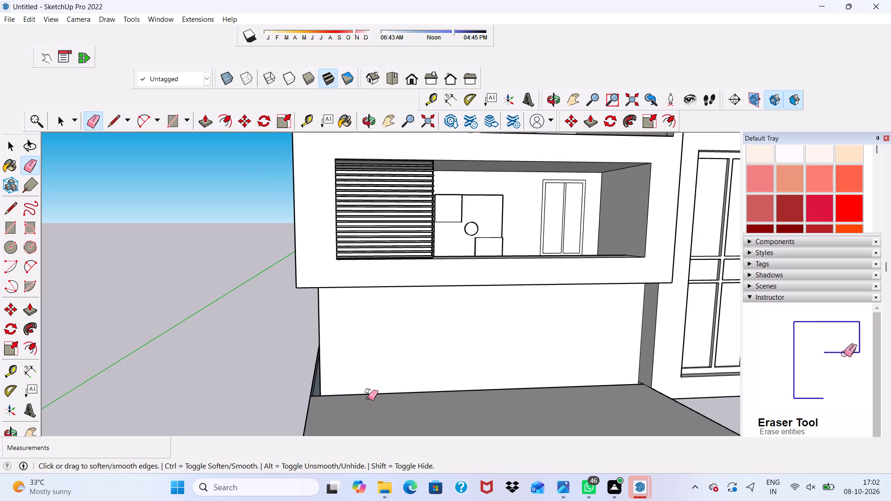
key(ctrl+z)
Soften the seam between the new front platform and the narrow ledge at the foot of the wall.
scroll(353, 405, up, 1)
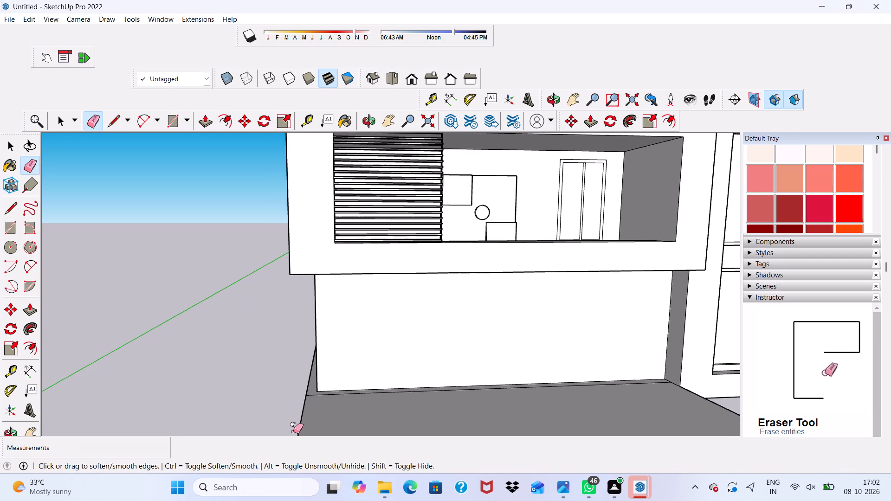
scroll(301, 455, up, 1)
scroll(342, 386, up, 12)
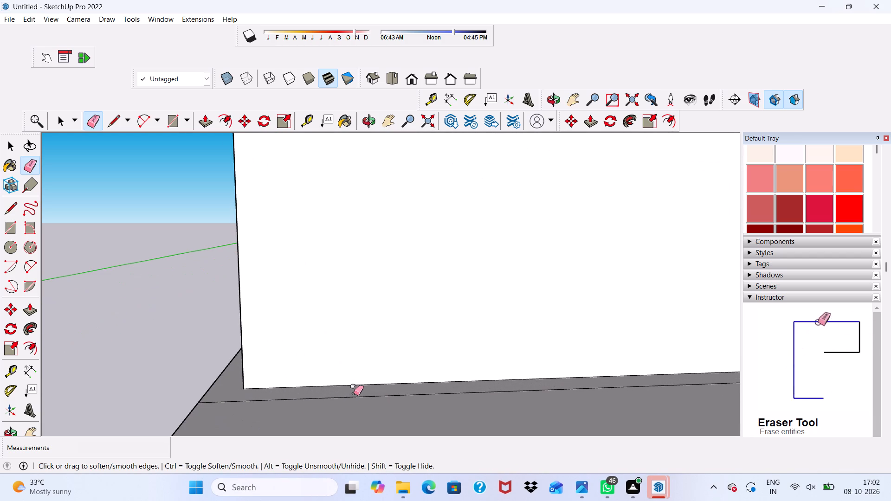
drag(355, 394, 359, 396)
scroll(384, 390, down, 3)
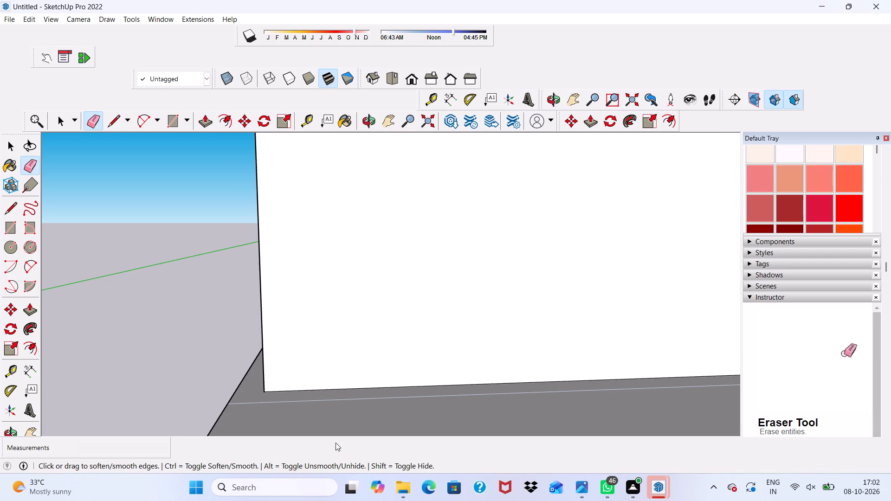
key(space)
click(176, 311)
scroll(263, 332, down, 4)
scroll(419, 353, up, 1)
scroll(406, 349, down, 3)
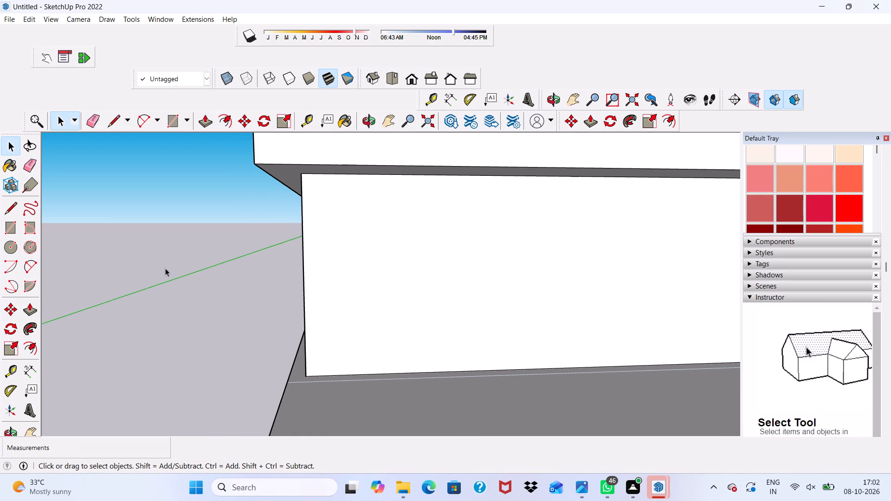
click(169, 268)
click(173, 271)
Examine the extended front platform from the corner, from the front and from below.
scroll(174, 273, down, 5)
middle_drag(329, 289, 491, 300)
scroll(550, 283, up, 1)
double_click(569, 257)
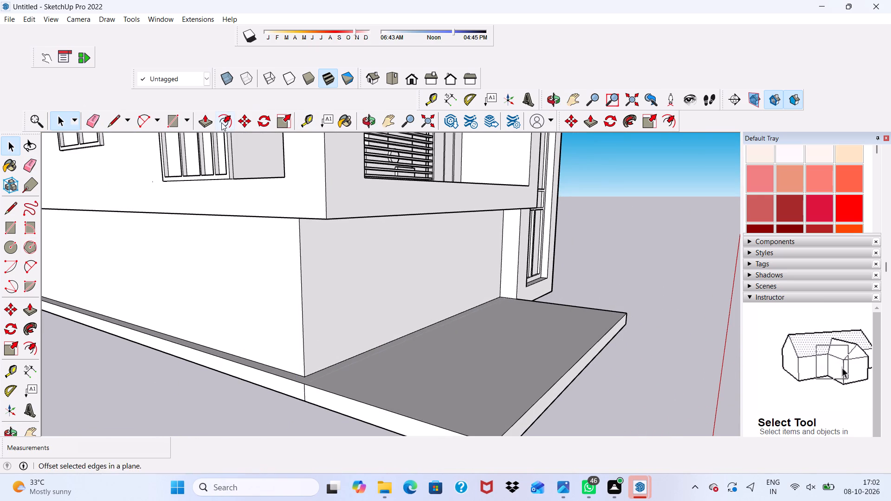
click(411, 79)
scroll(612, 295, down, 2)
middle_drag(618, 297, 600, 227)
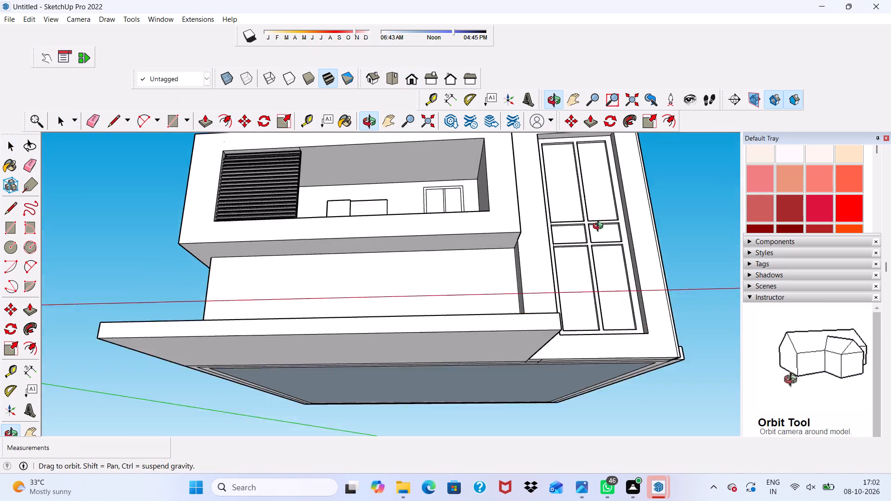
middle_drag(600, 227, 600, 226)
scroll(599, 226, up, 1)
scroll(545, 220, down, 13)
scroll(452, 282, up, 1)
scroll(474, 266, down, 4)
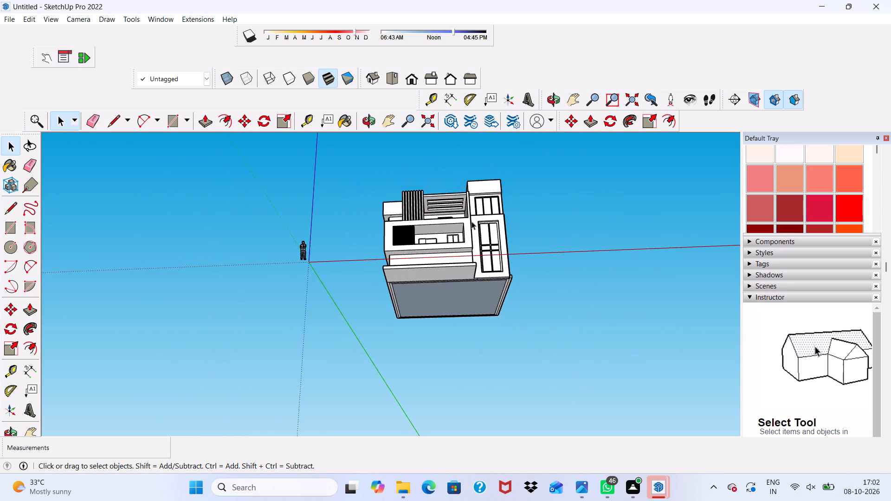
scroll(431, 210, up, 2)
scroll(426, 208, down, 2)
middle_drag(426, 208, 453, 300)
scroll(453, 300, up, 11)
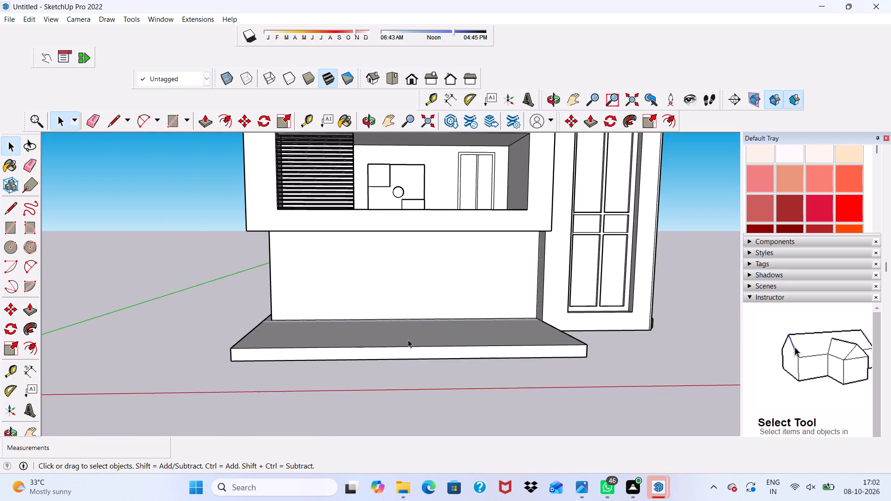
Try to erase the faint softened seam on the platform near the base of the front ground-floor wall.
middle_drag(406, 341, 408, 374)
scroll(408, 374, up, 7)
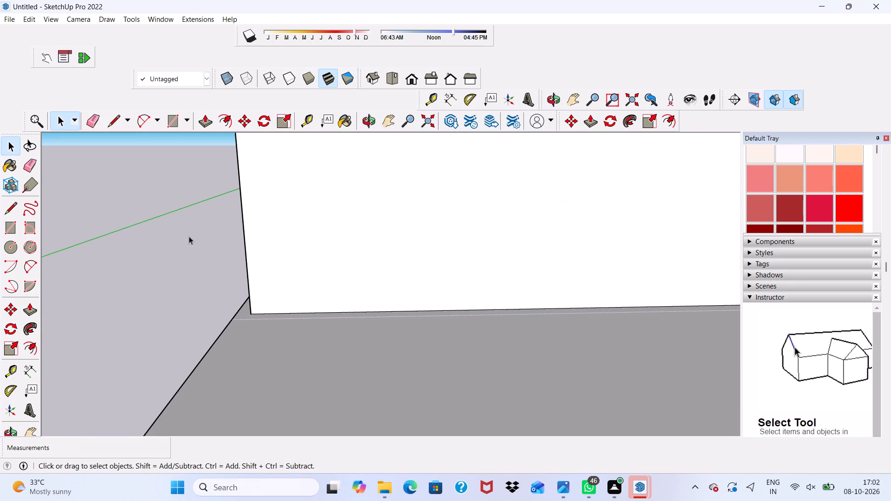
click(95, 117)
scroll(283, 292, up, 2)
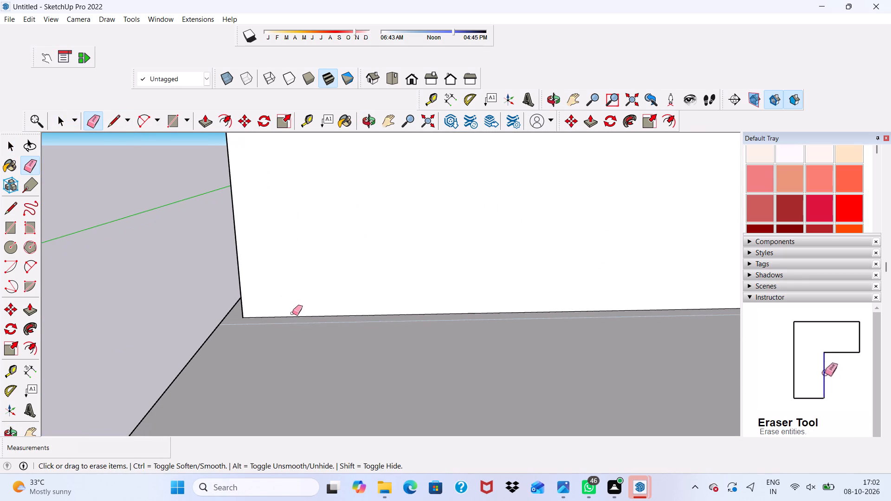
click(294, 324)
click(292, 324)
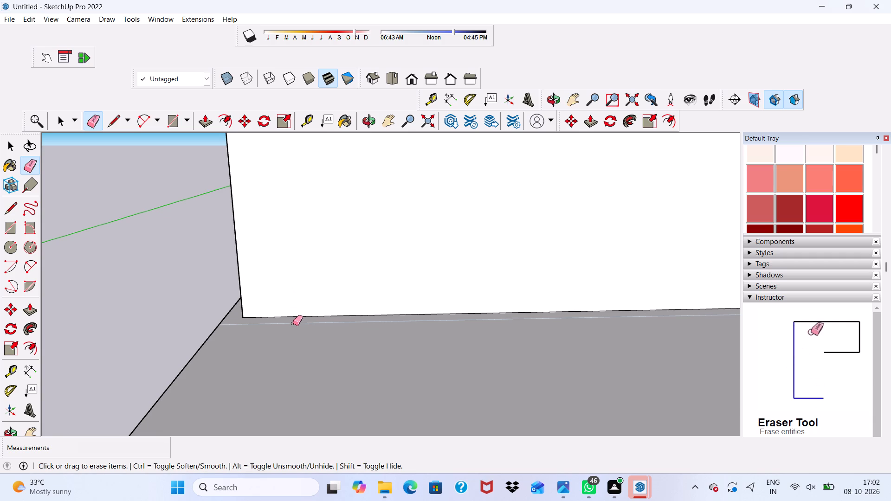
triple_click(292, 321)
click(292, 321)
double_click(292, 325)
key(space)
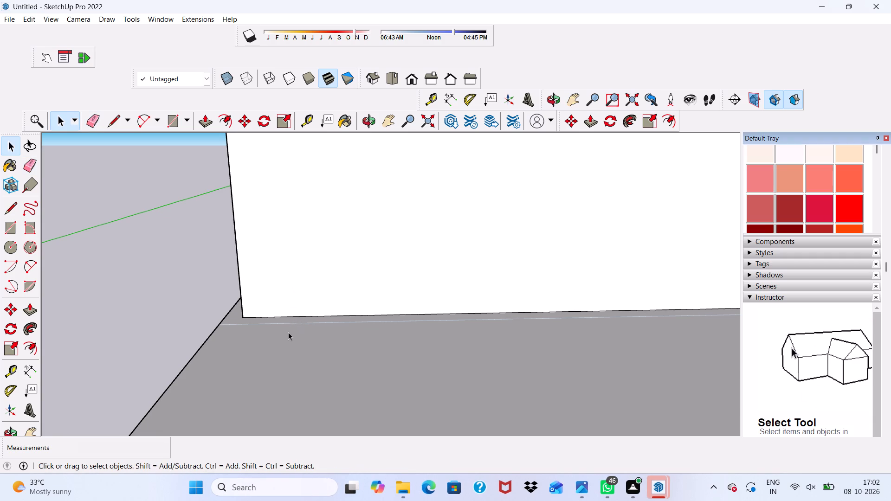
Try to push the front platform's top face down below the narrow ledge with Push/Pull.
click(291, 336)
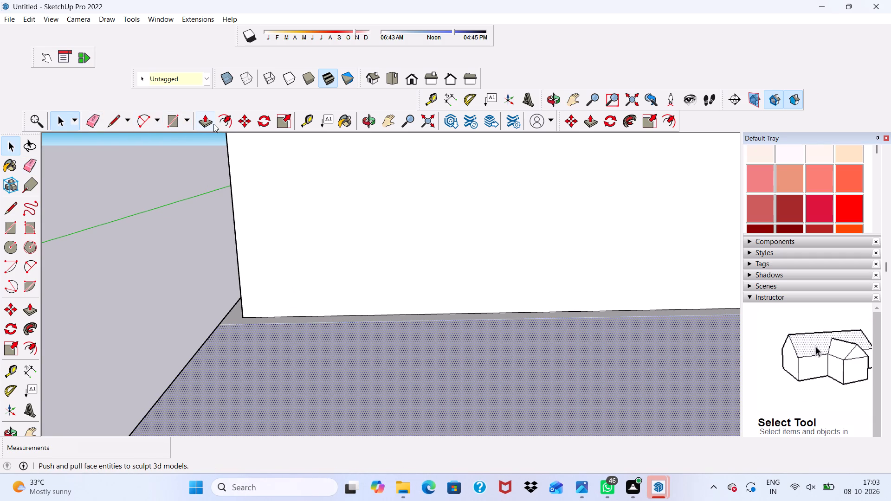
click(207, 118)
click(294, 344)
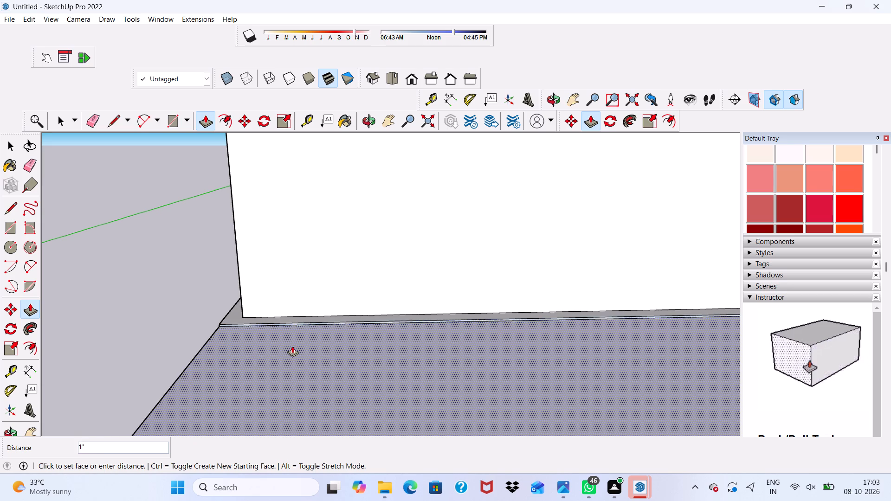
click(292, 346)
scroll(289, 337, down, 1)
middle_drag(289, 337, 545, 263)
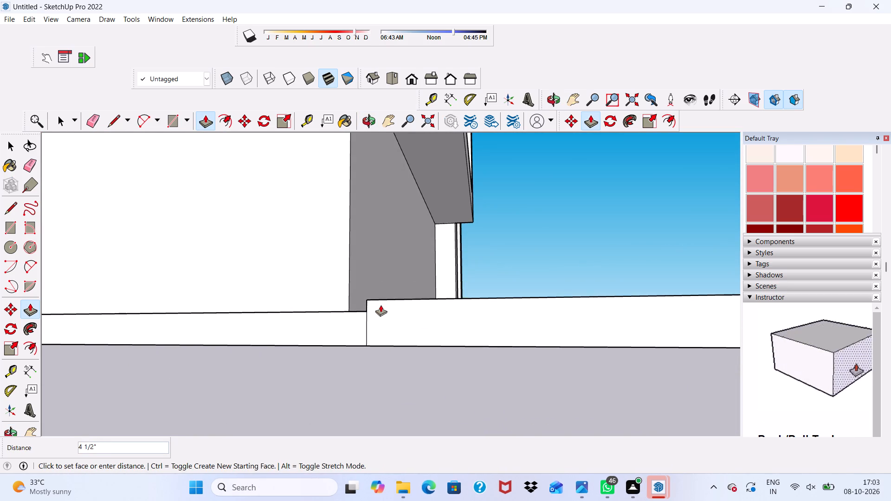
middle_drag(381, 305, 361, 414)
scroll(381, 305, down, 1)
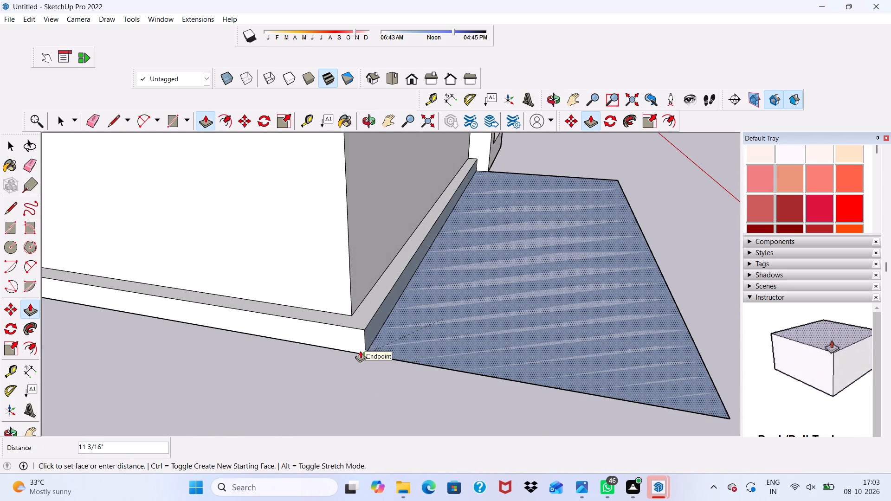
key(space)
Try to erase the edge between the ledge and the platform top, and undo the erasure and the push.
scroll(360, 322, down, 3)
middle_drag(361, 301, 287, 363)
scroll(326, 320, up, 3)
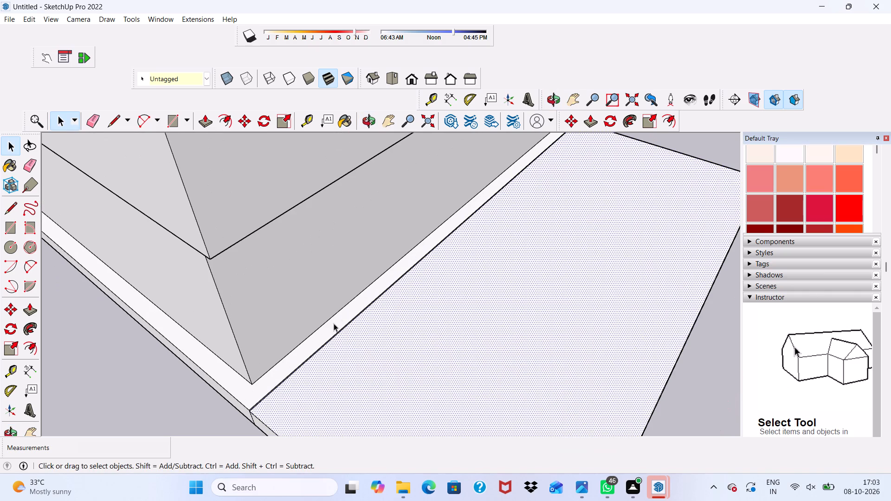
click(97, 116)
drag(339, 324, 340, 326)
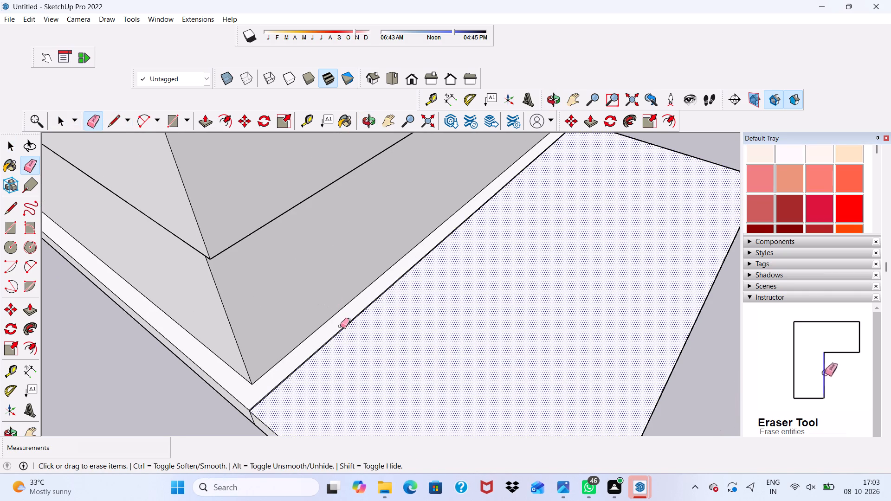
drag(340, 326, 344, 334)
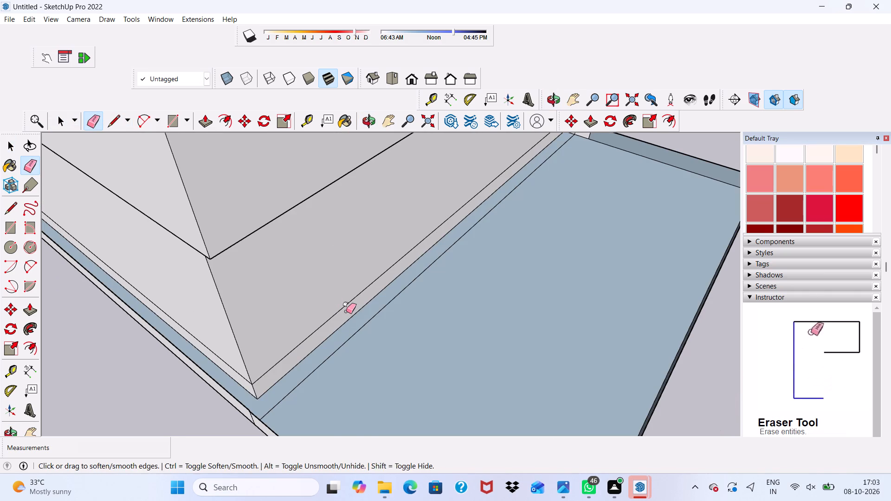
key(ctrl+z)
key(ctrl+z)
Erase the short vertical seam on the side face of the plinth below the front wall corner.
key(space)
scroll(405, 278, down, 2)
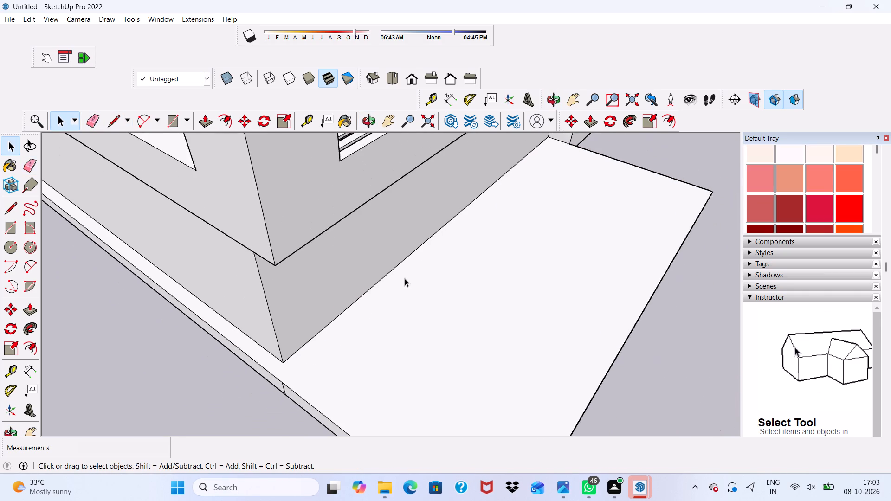
scroll(405, 278, down, 1)
middle_drag(400, 276, 261, 256)
scroll(334, 318, up, 5)
click(355, 319)
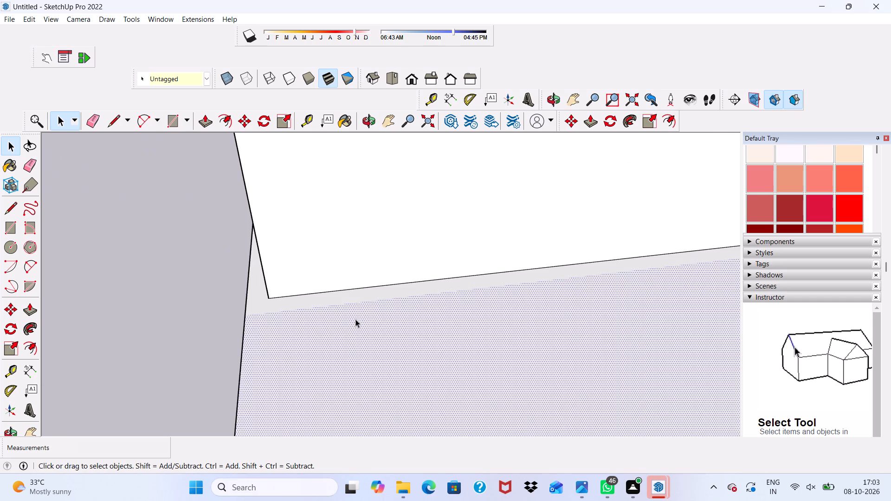
middle_drag(348, 295, 494, 211)
scroll(348, 295, down, 1)
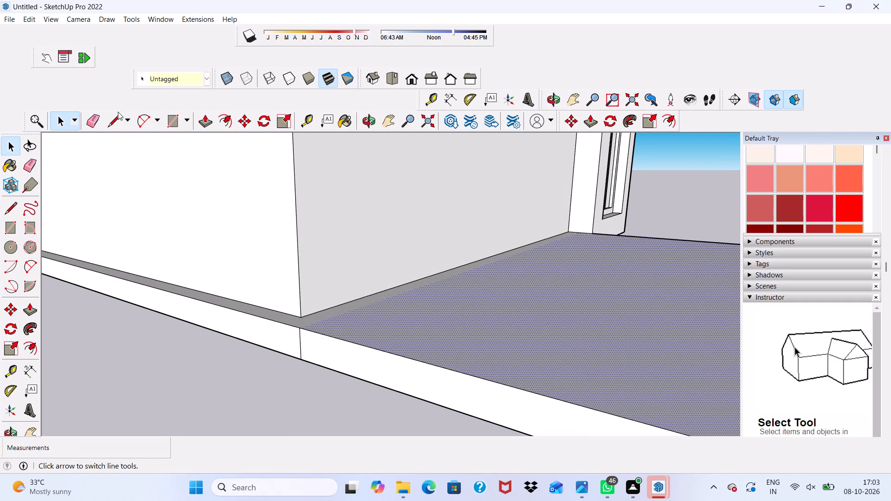
click(94, 118)
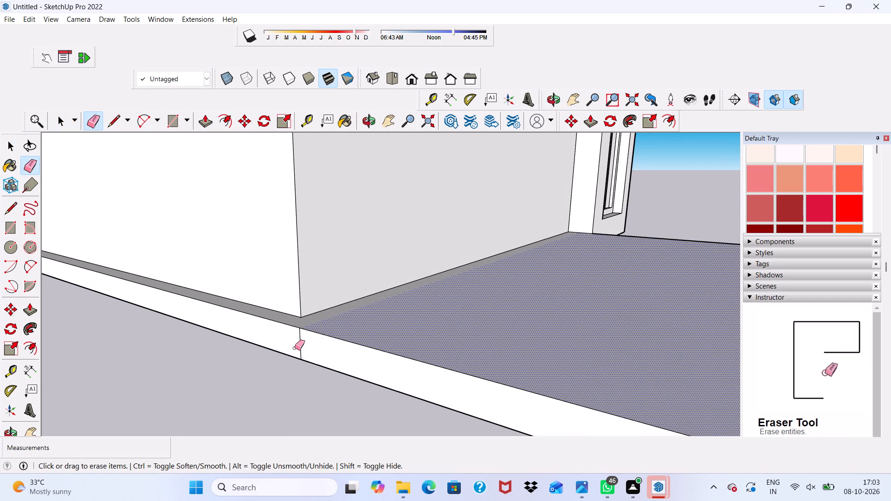
drag(307, 339, 295, 342)
key(space)
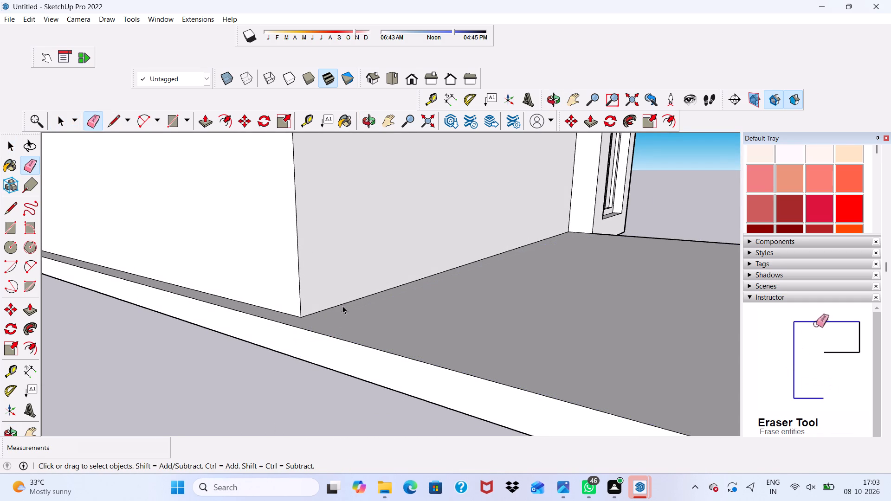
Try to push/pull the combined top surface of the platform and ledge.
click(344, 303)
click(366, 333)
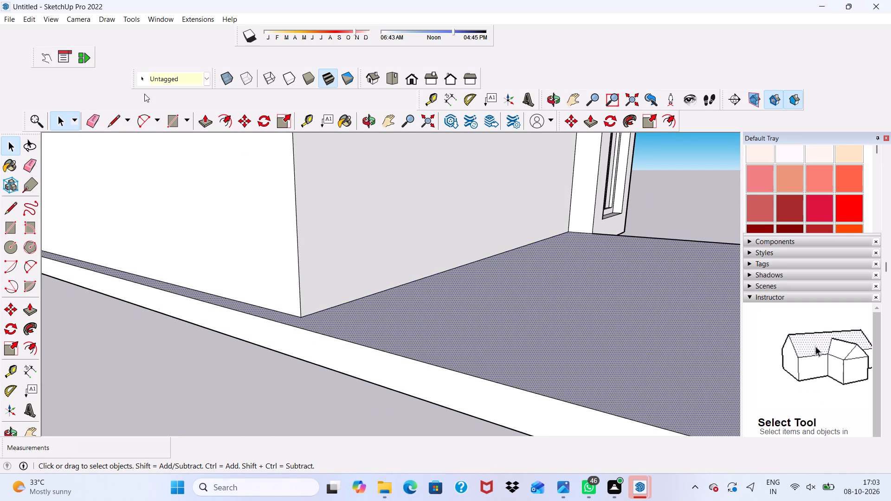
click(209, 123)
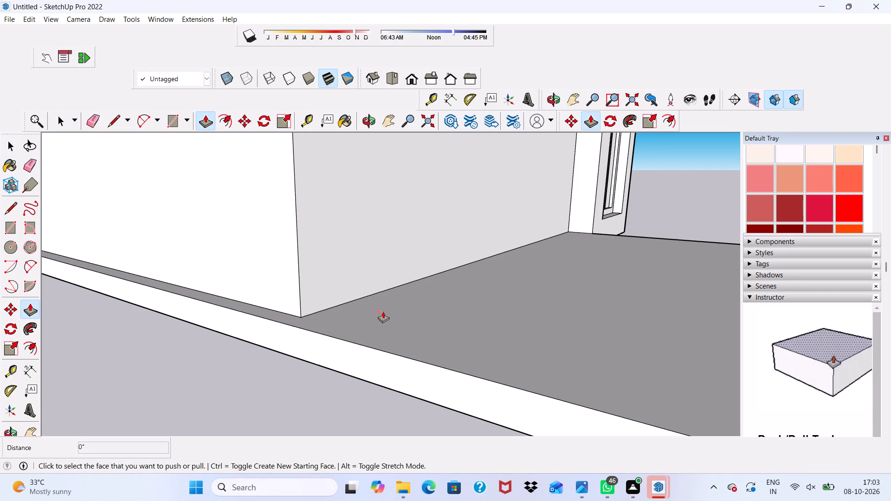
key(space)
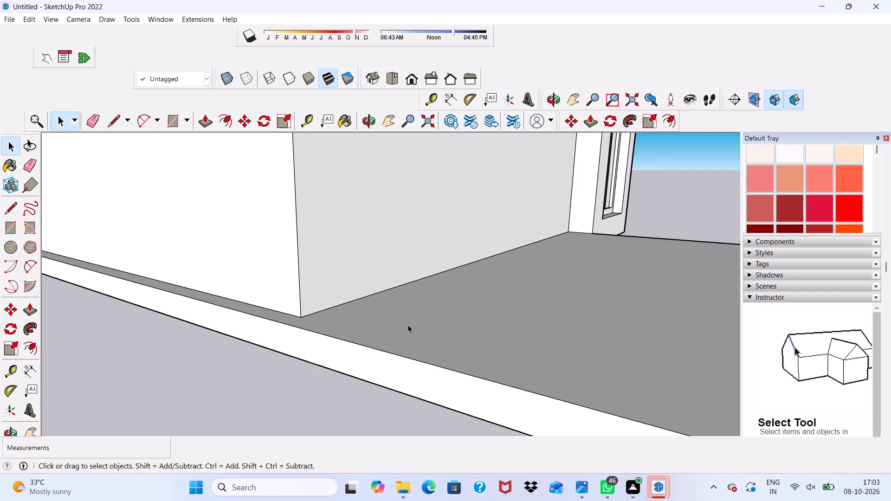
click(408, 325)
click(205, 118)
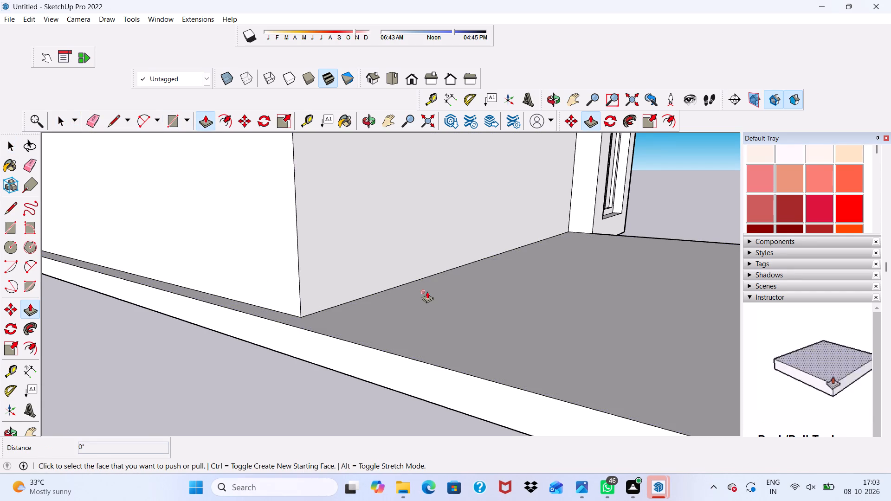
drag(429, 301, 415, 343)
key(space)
Examine the front platform and the ground-floor wall from below, from the front and from the corner.
scroll(389, 306, down, 2)
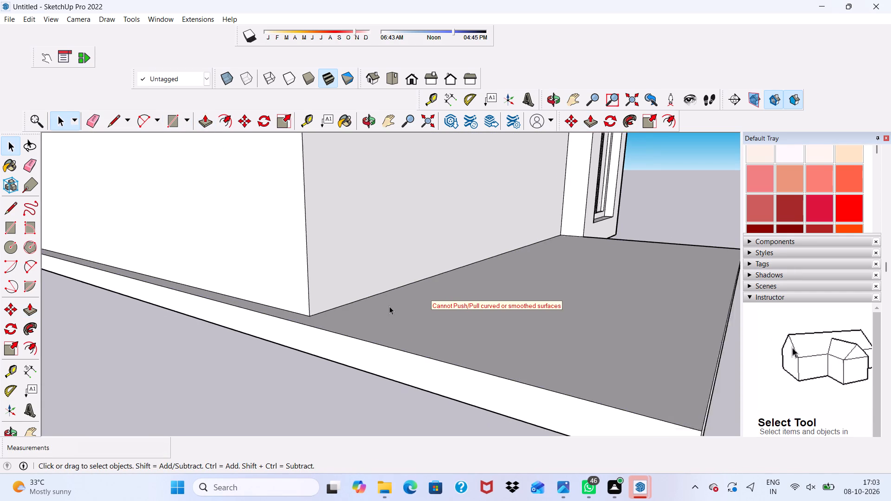
scroll(389, 306, down, 3)
middle_drag(407, 324, 329, 220)
scroll(320, 253, up, 4)
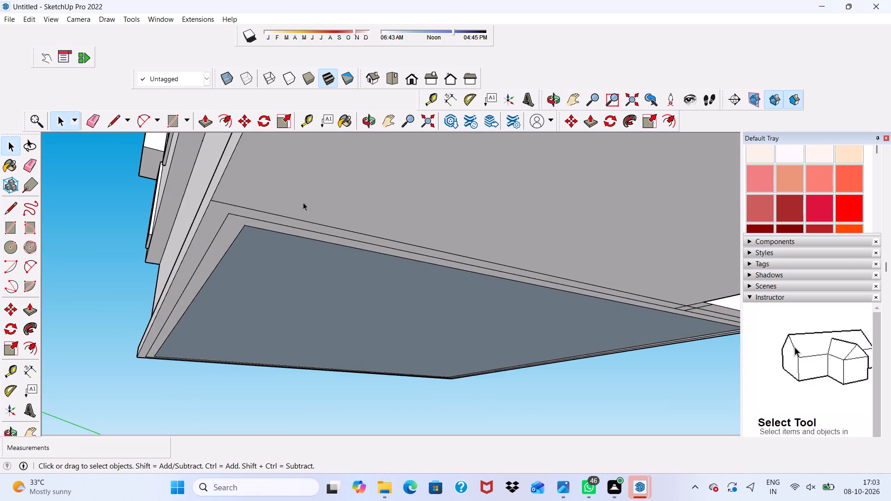
scroll(303, 201, up, 1)
scroll(303, 200, down, 8)
middle_drag(375, 254, 333, 362)
scroll(327, 350, up, 2)
middle_drag(327, 334, 324, 294)
scroll(327, 334, down, 1)
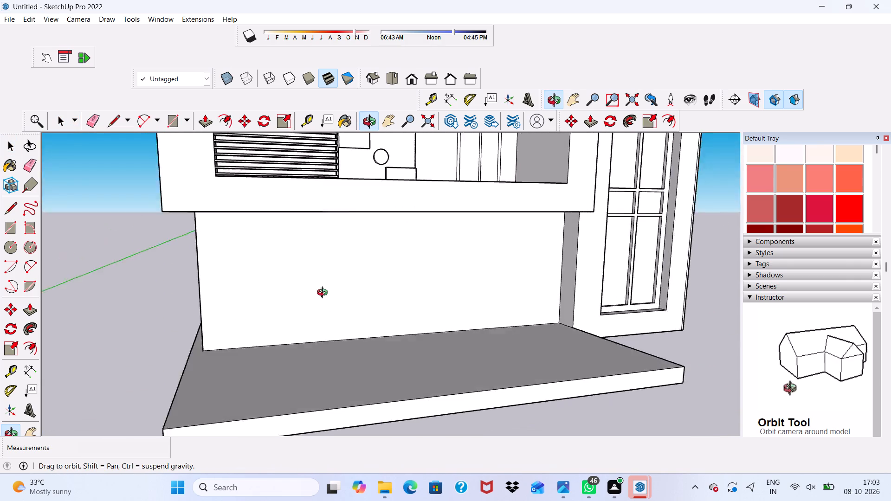
middle_drag(324, 294, 268, 309)
scroll(267, 312, up, 1)
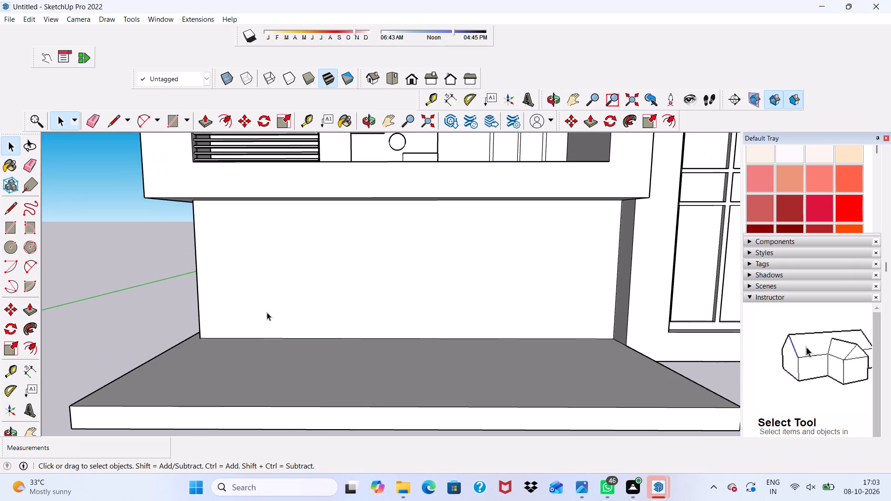
scroll(265, 311, up, 1)
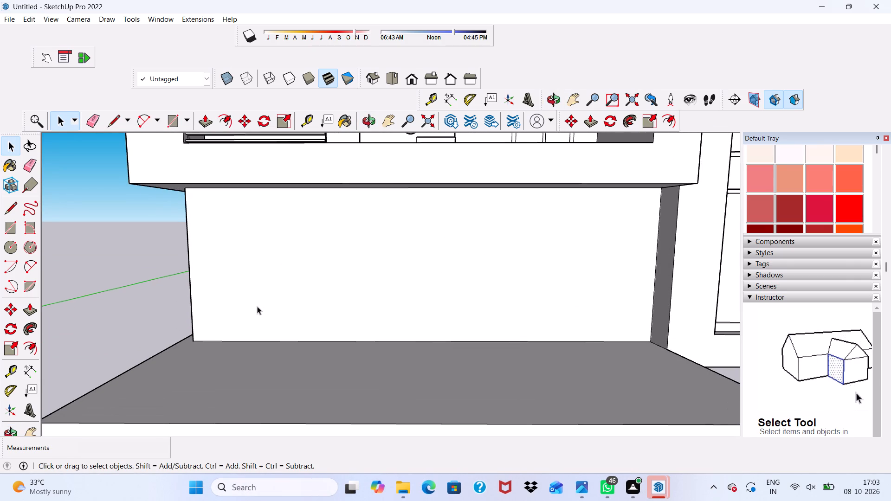
scroll(258, 295, up, 2)
scroll(263, 277, down, 2)
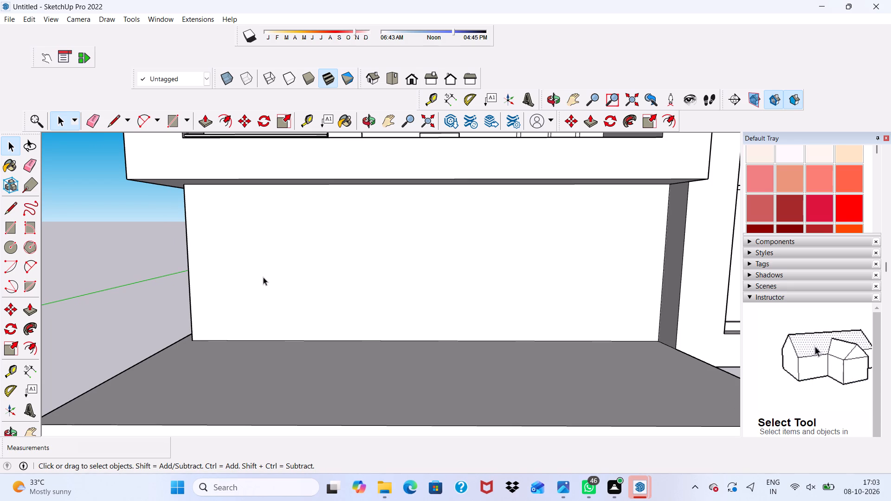
scroll(264, 281, down, 4)
middle_drag(292, 347, 386, 354)
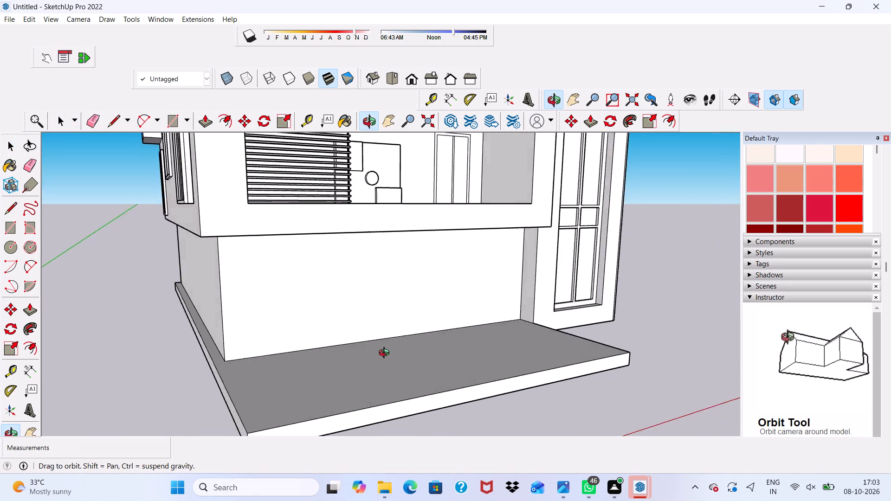
middle_drag(386, 354, 422, 339)
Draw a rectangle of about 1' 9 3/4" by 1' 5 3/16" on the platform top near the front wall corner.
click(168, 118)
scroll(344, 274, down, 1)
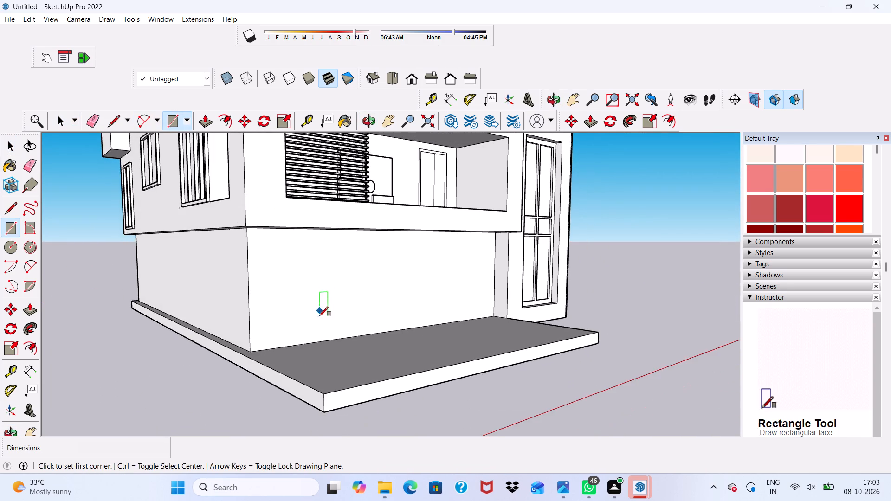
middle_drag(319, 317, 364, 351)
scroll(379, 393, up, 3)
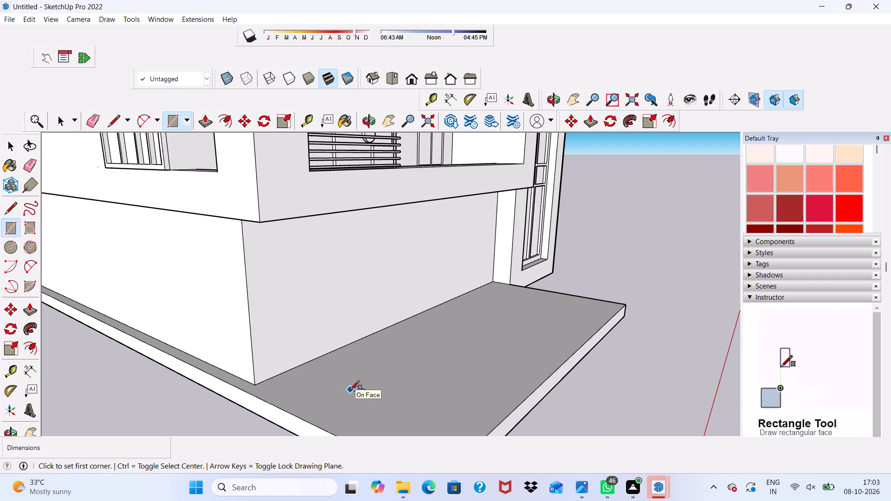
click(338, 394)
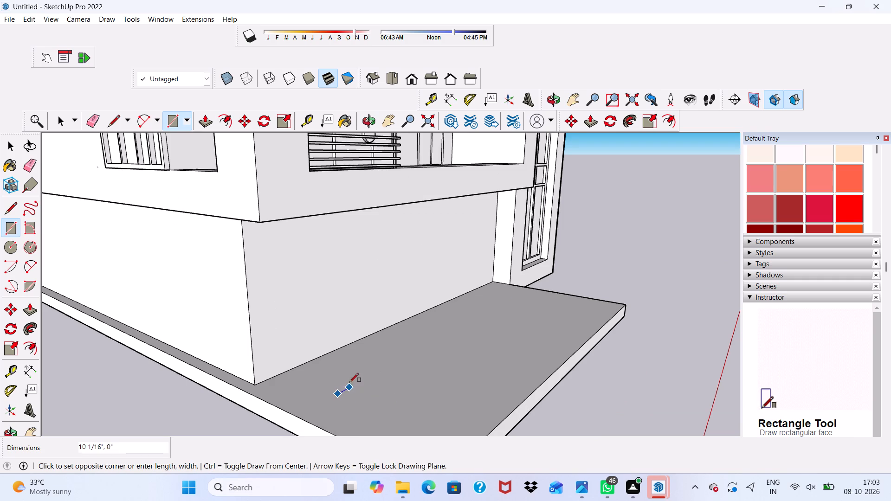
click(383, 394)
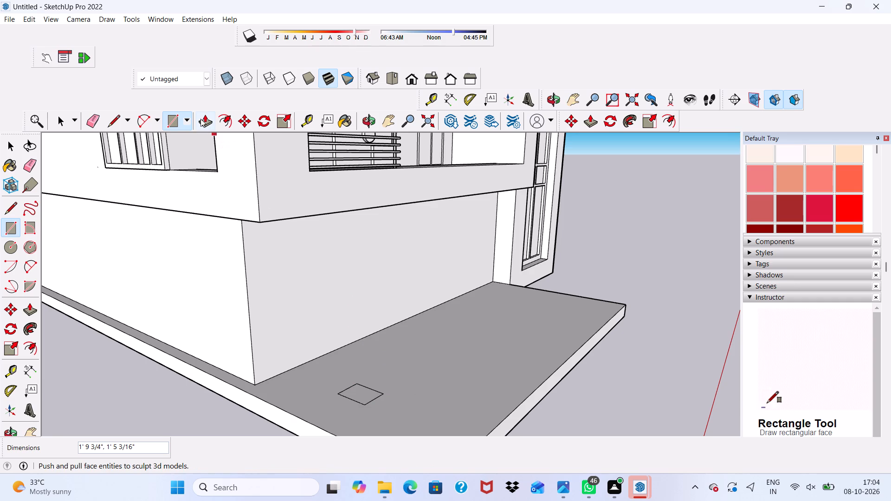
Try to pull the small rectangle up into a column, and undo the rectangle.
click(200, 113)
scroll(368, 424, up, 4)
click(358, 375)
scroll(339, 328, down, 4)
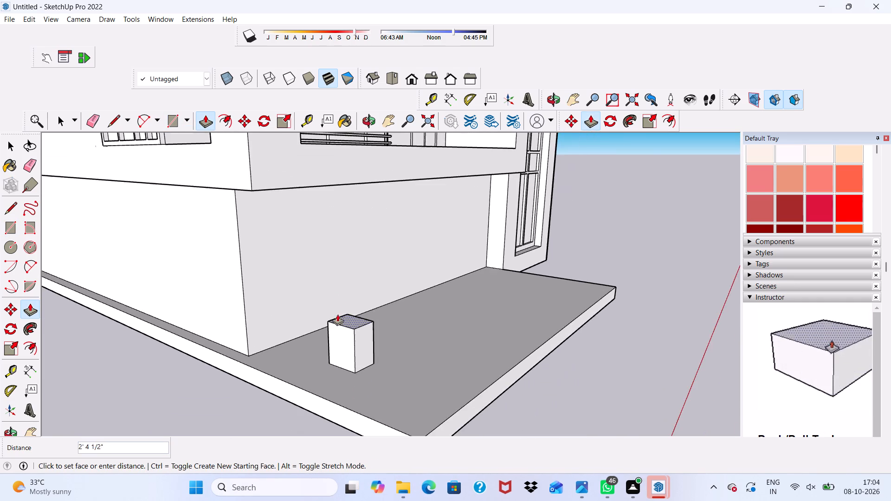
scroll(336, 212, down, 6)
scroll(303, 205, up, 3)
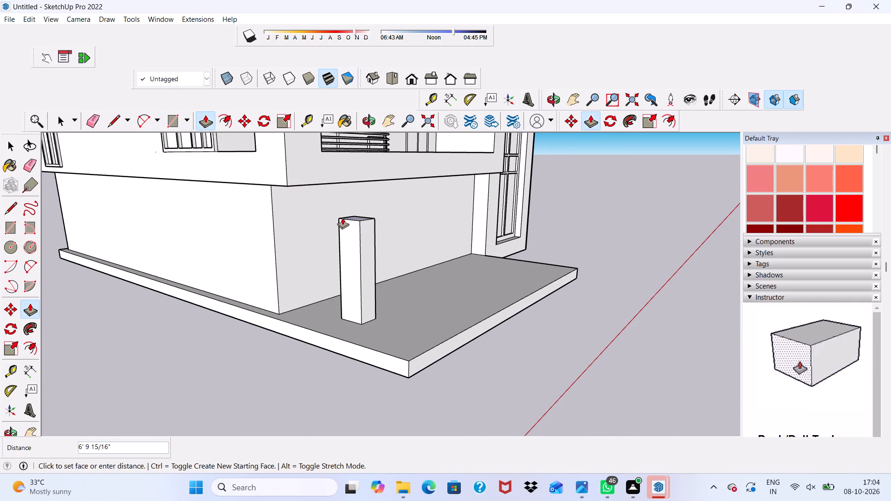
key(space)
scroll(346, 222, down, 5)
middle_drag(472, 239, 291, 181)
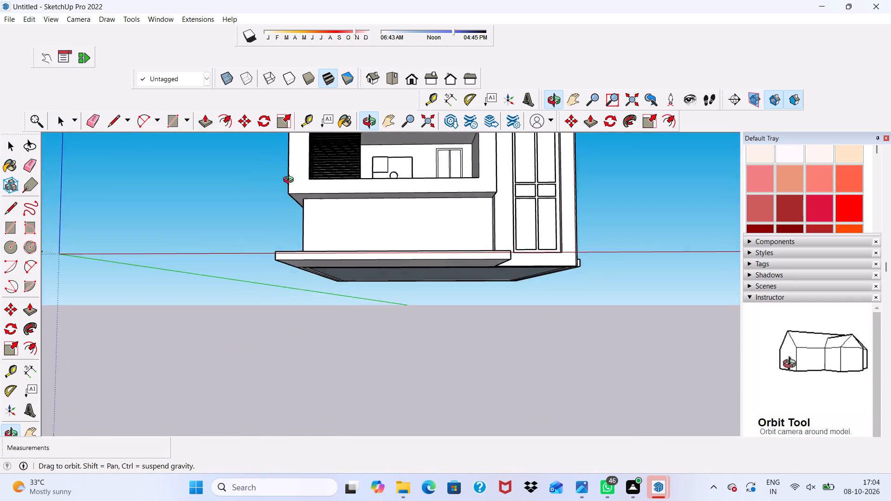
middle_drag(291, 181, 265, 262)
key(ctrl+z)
Draw a rectangle of about 1' 11 3/8" by 1' 2 7/16" on the platform top near the ground-floor wall corner.
scroll(319, 245, up, 2)
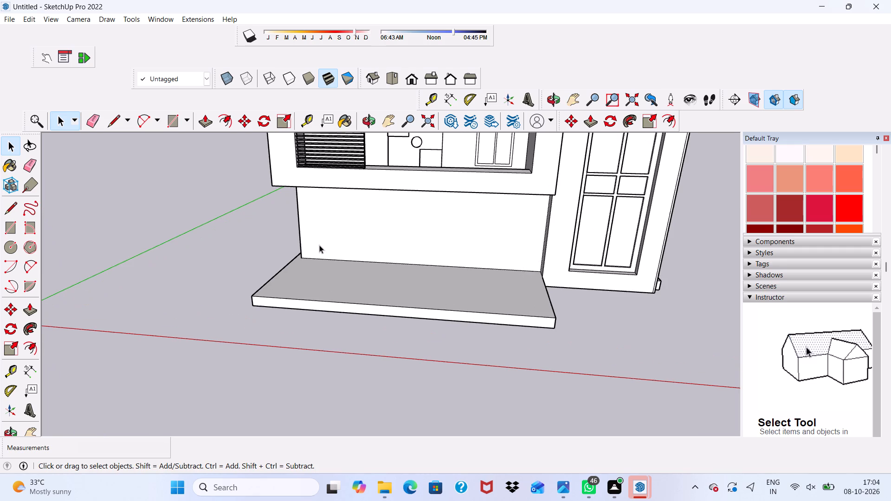
click(168, 116)
middle_drag(320, 269, 303, 306)
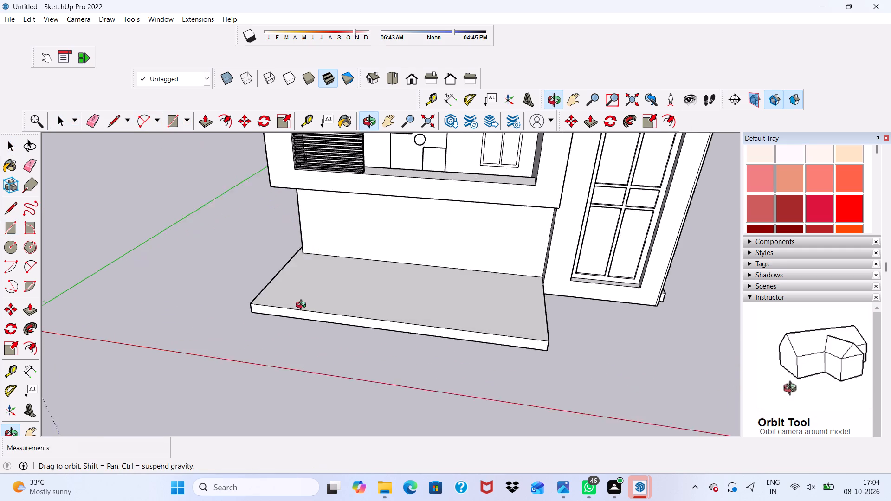
middle_drag(303, 306, 297, 314)
scroll(302, 282, up, 4)
click(306, 262)
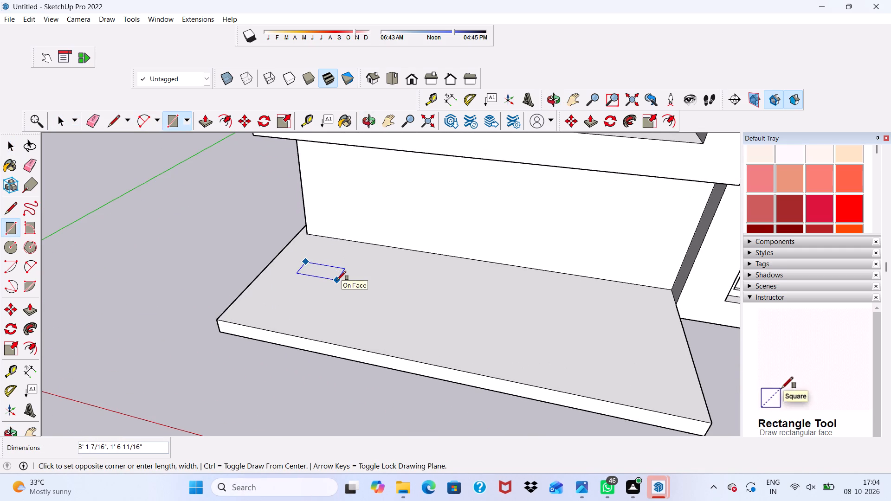
click(322, 275)
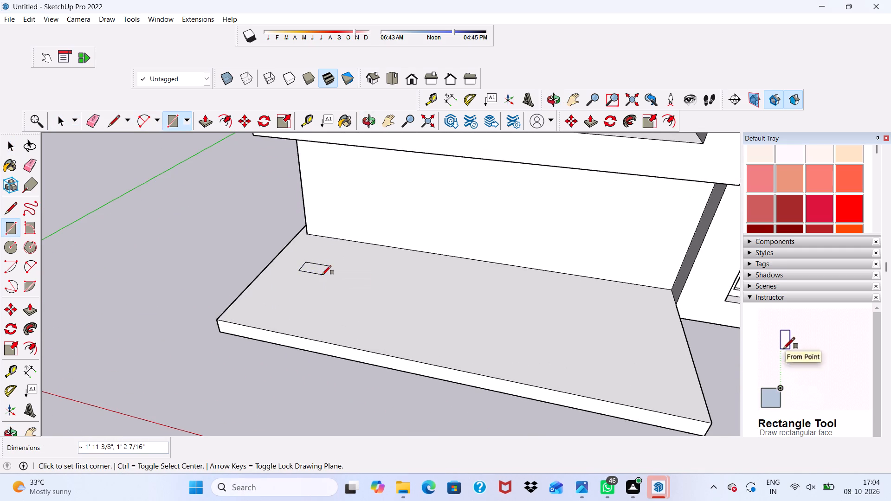
scroll(341, 244, down, 1)
key(space)
scroll(331, 256, up, 4)
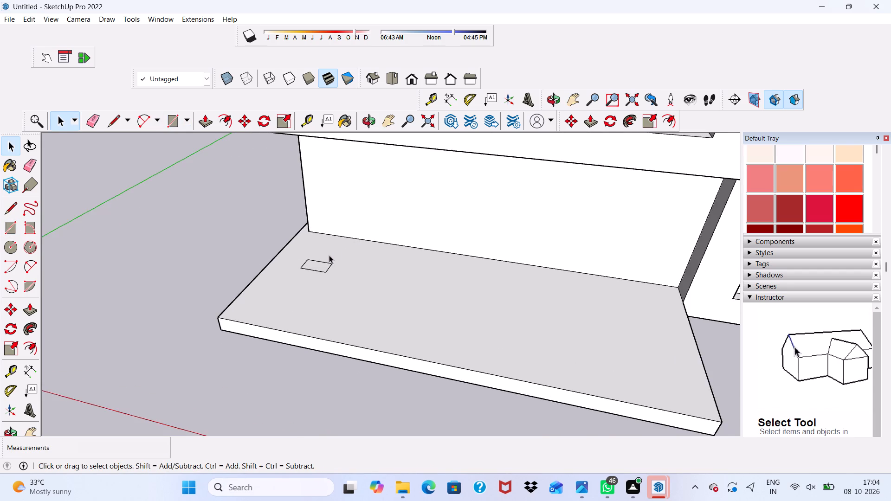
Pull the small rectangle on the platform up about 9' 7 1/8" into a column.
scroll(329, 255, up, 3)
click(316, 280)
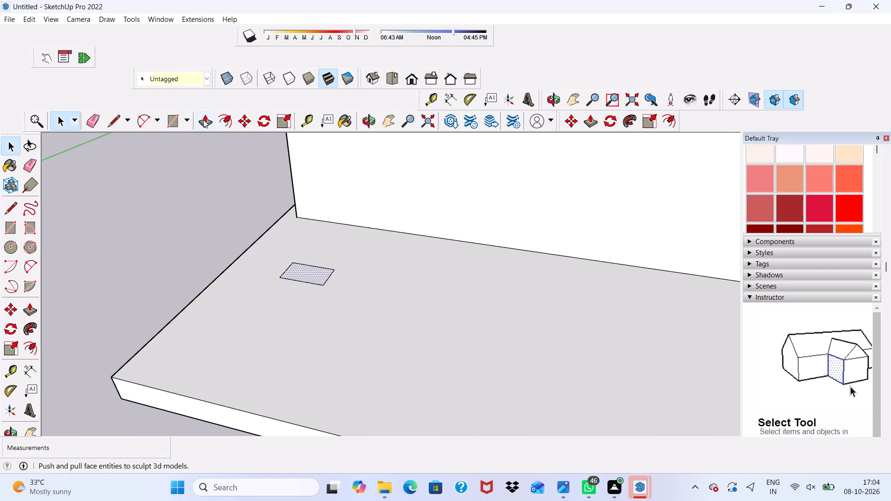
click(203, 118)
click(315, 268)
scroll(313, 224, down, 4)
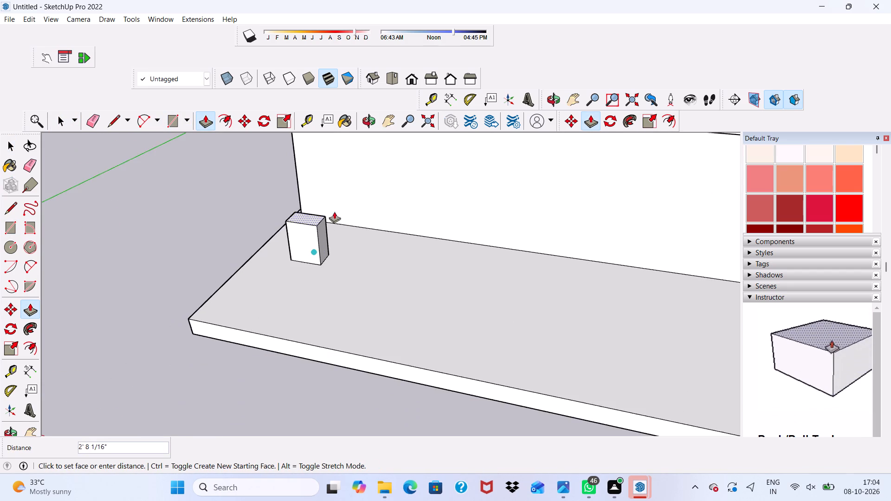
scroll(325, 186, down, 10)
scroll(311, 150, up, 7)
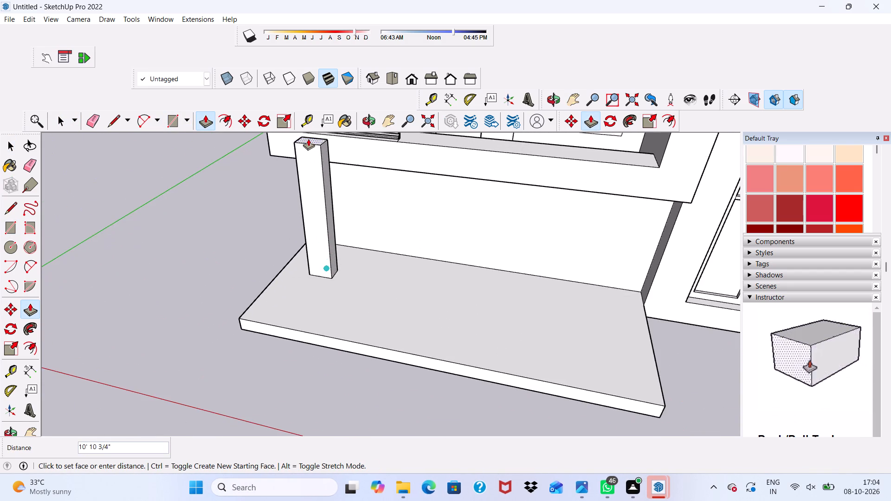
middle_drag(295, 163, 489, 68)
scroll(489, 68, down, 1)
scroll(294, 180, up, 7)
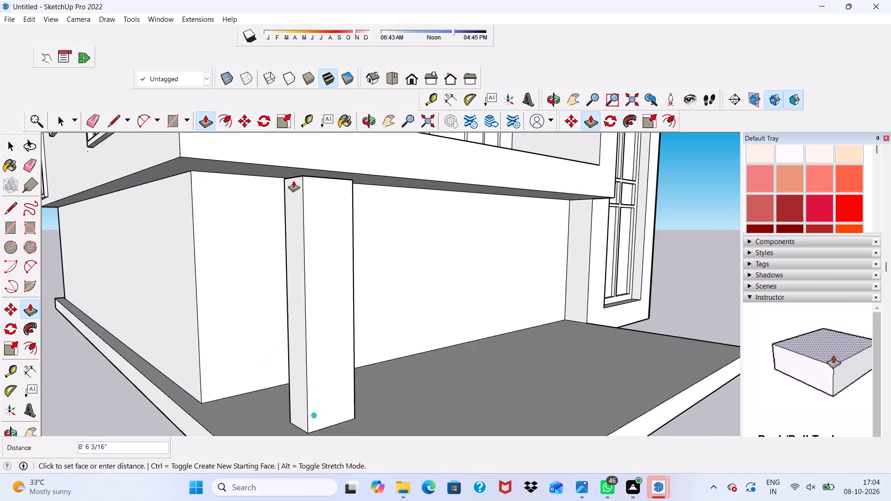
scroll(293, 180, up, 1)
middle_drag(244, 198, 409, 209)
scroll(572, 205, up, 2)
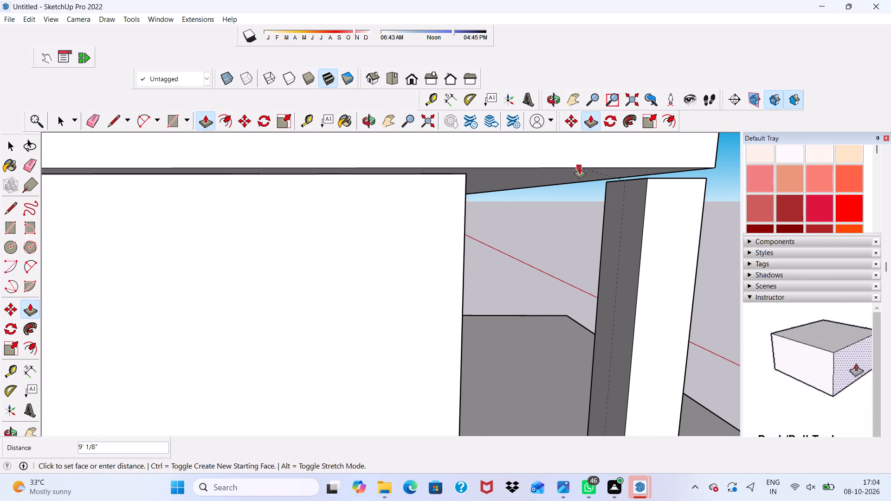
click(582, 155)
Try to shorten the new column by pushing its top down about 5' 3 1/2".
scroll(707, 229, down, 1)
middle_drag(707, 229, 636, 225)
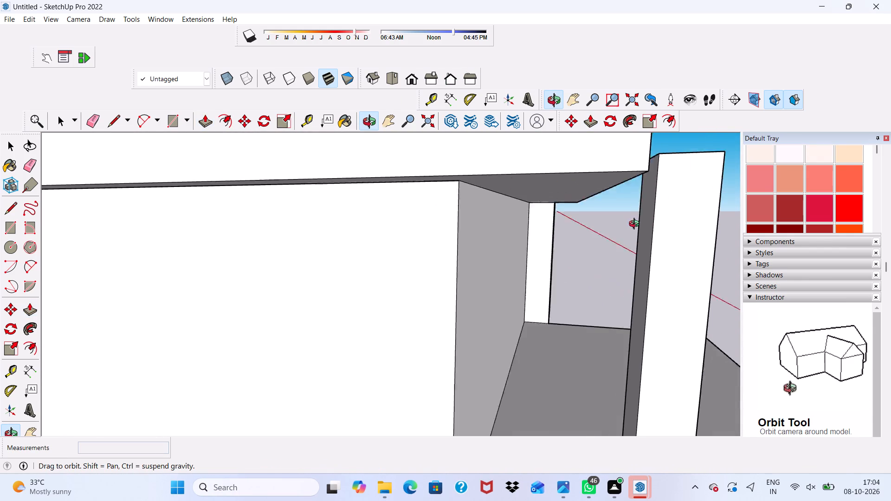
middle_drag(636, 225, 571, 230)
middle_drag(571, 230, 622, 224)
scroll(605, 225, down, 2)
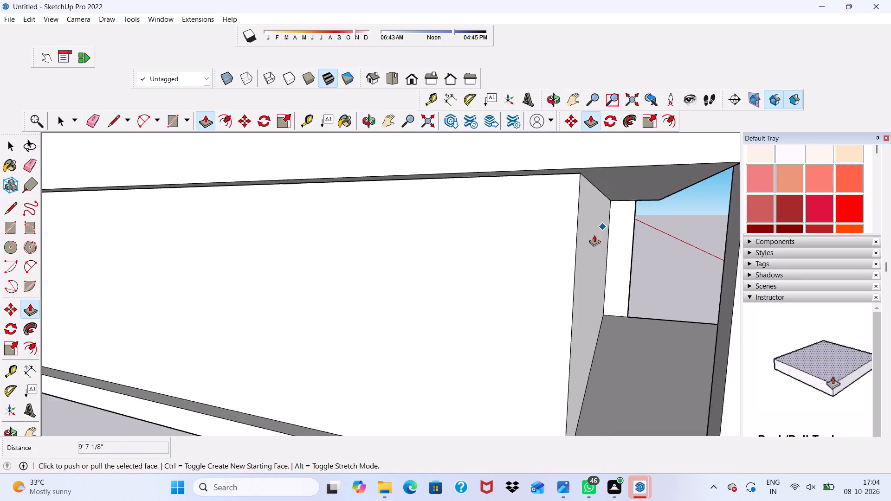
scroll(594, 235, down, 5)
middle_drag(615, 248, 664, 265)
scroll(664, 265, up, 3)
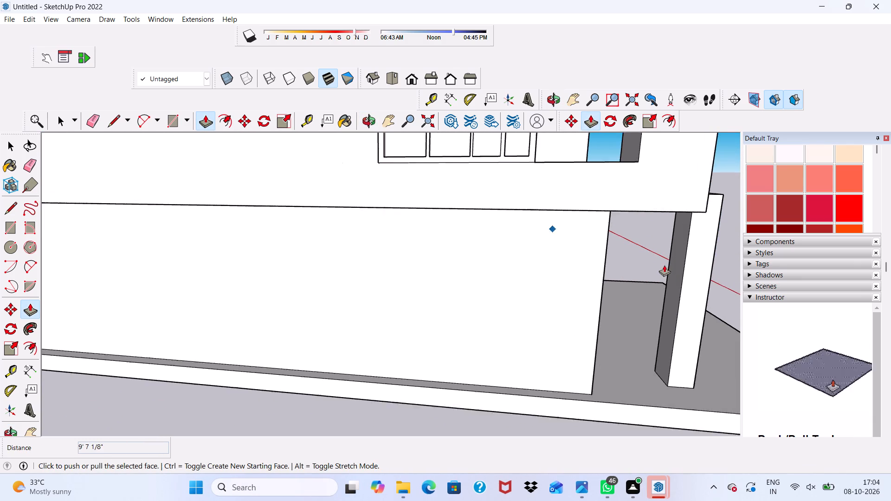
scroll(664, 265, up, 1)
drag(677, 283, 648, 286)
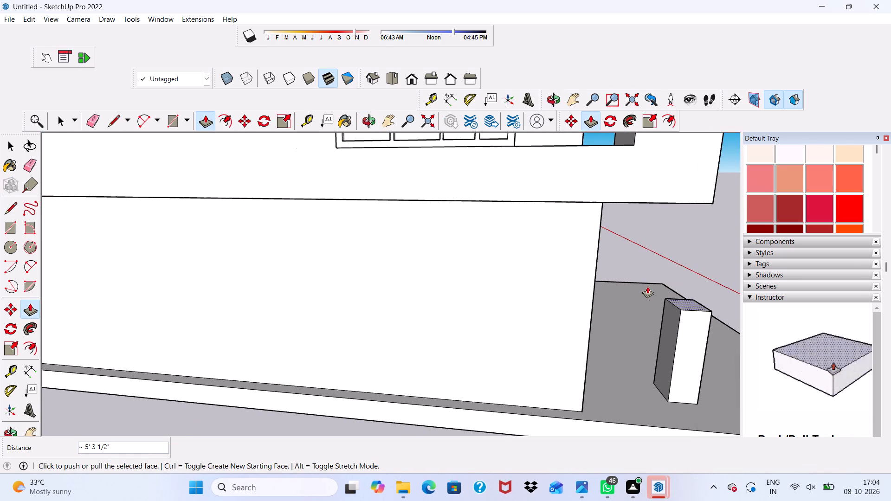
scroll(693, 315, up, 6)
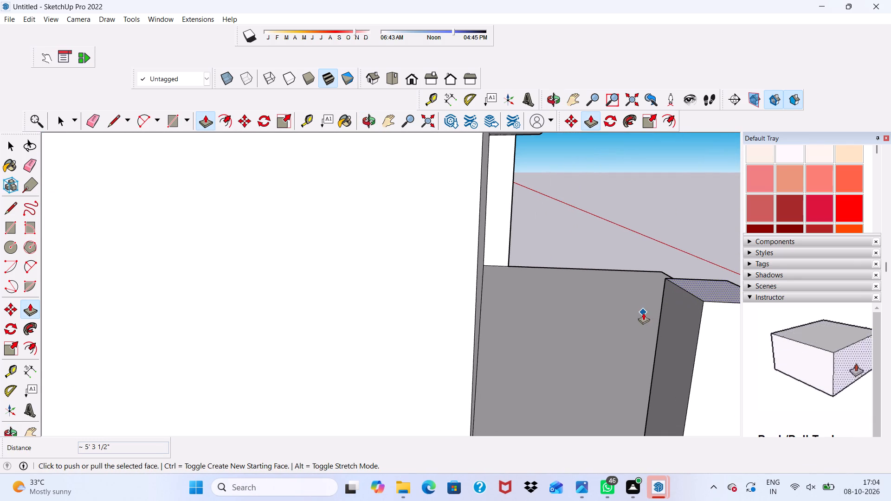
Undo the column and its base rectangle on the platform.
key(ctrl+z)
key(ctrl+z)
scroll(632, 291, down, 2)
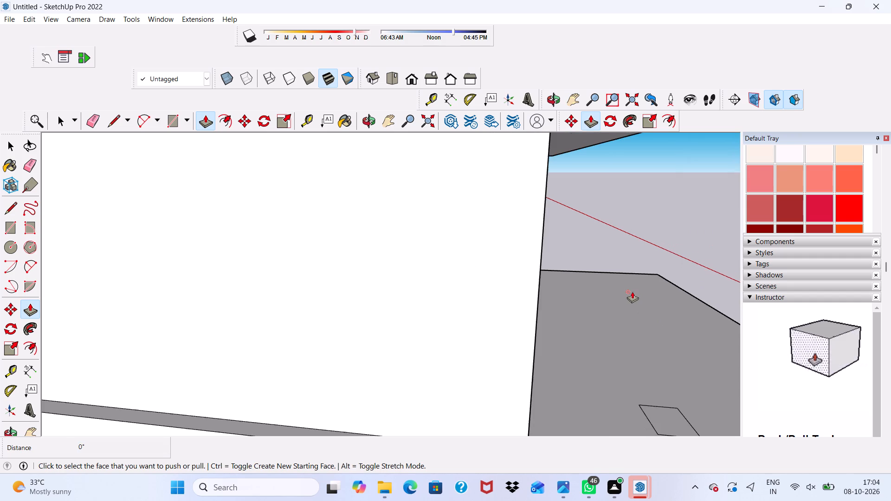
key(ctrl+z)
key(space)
Draw a rectangle of about 1' 8 1/16" by 1' 2 3/8" on the platform top, beneath the overhang near the ground-floor wall corner.
scroll(649, 304, down, 7)
middle_drag(641, 303, 609, 337)
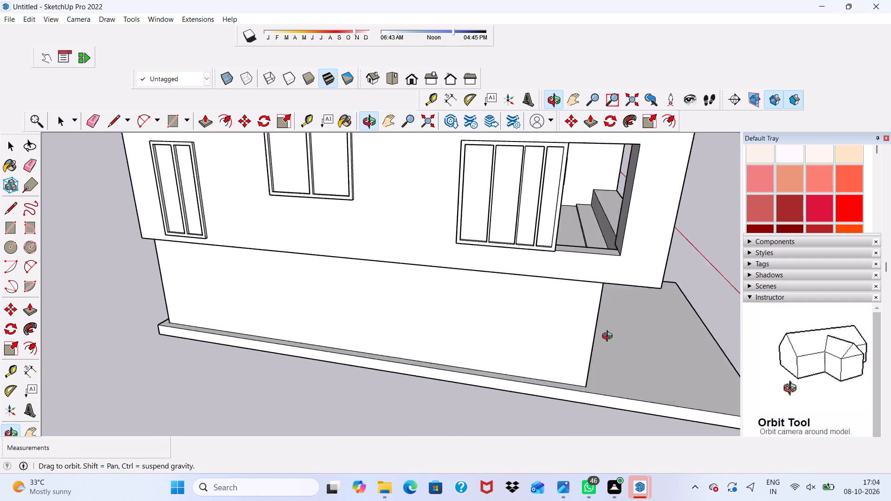
middle_drag(609, 337, 598, 336)
scroll(631, 372, up, 7)
scroll(580, 331, down, 4)
middle_drag(572, 323, 552, 244)
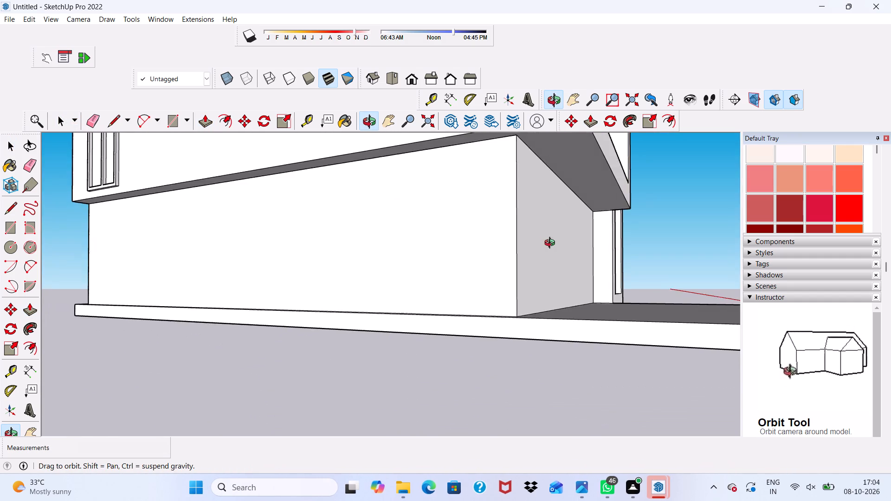
middle_drag(552, 244, 602, 287)
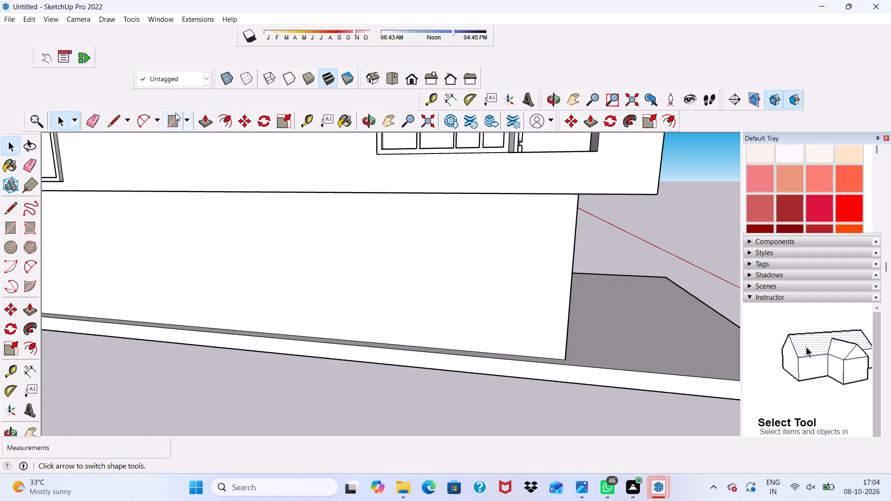
click(171, 116)
scroll(612, 335, up, 6)
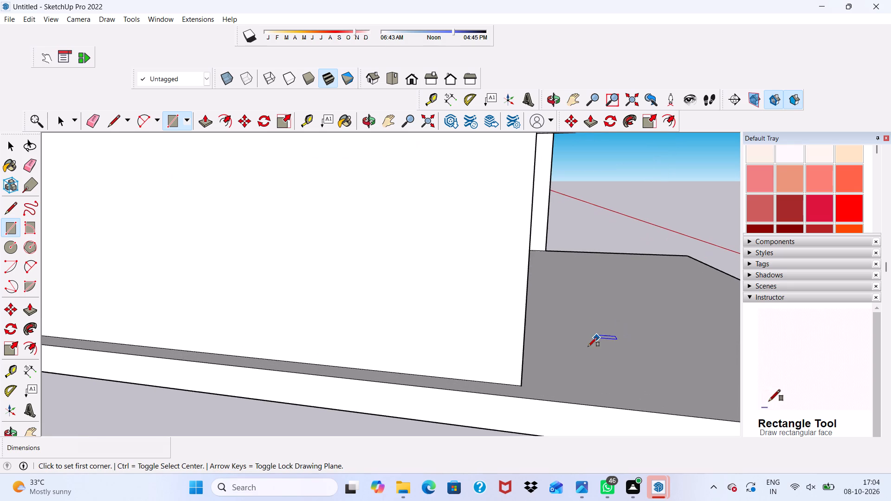
click(569, 347)
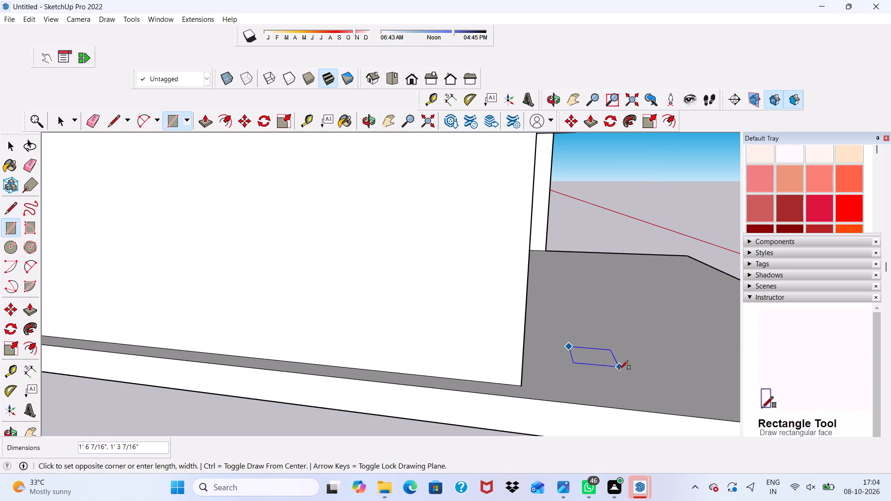
click(617, 368)
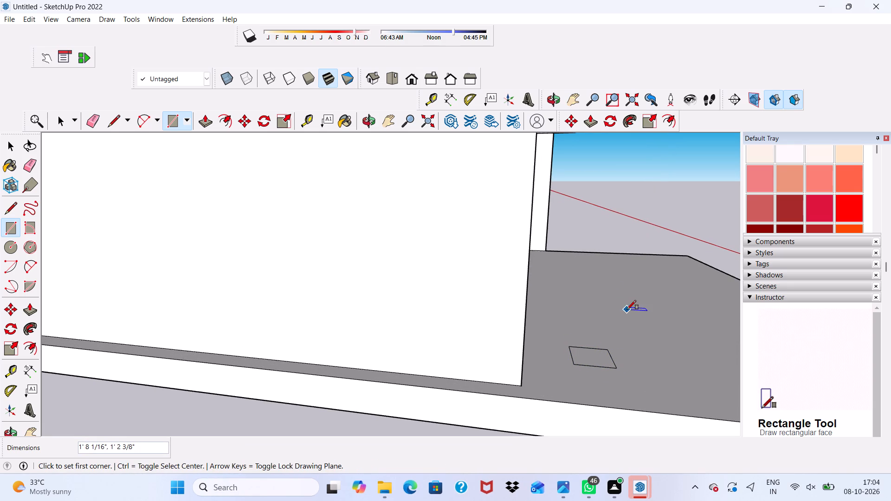
key(space)
Pull the small platform rectangle up about 10' 8 11/16" into a column meeting the upper-floor overhang.
click(588, 353)
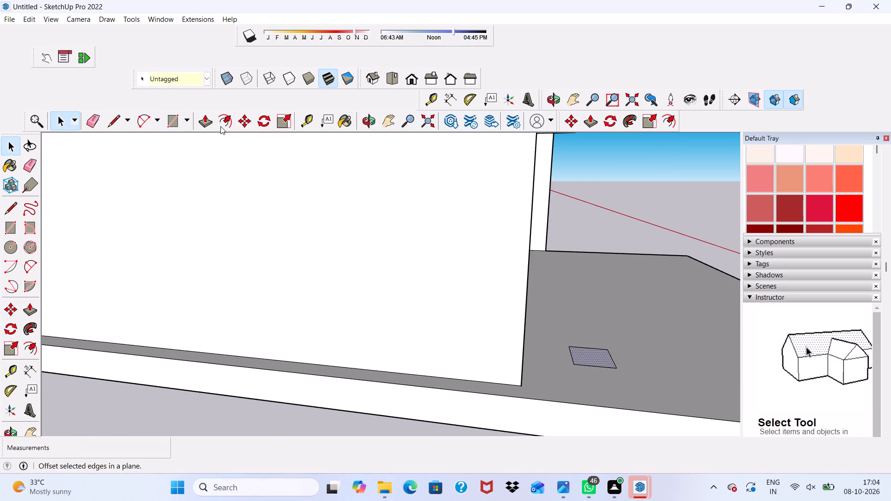
double_click(204, 120)
click(583, 351)
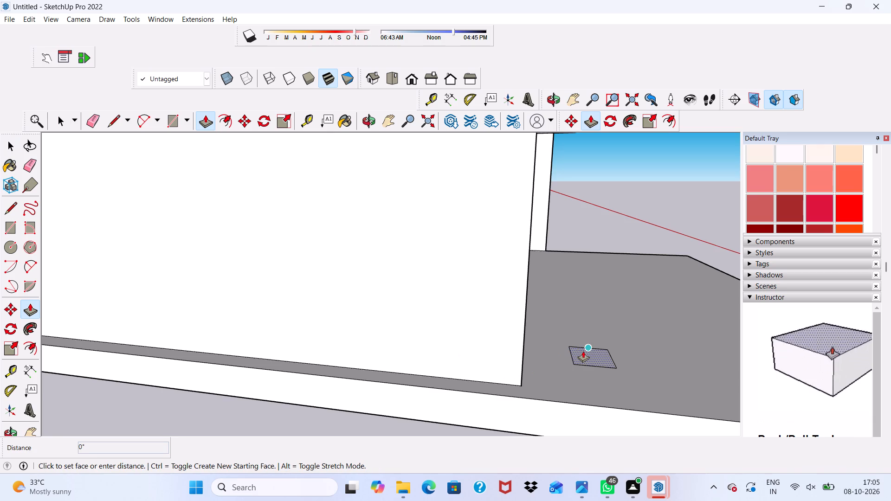
scroll(549, 193, down, 2)
scroll(486, 167, down, 8)
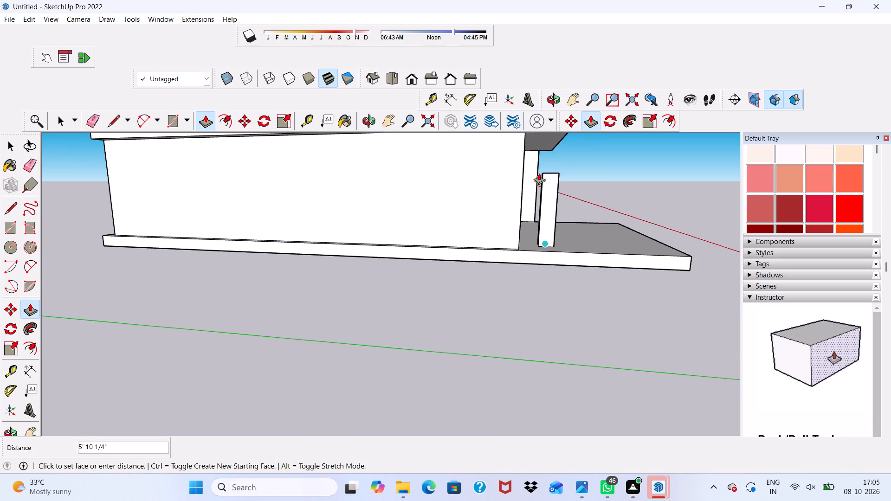
scroll(539, 173, down, 6)
scroll(541, 152, up, 1)
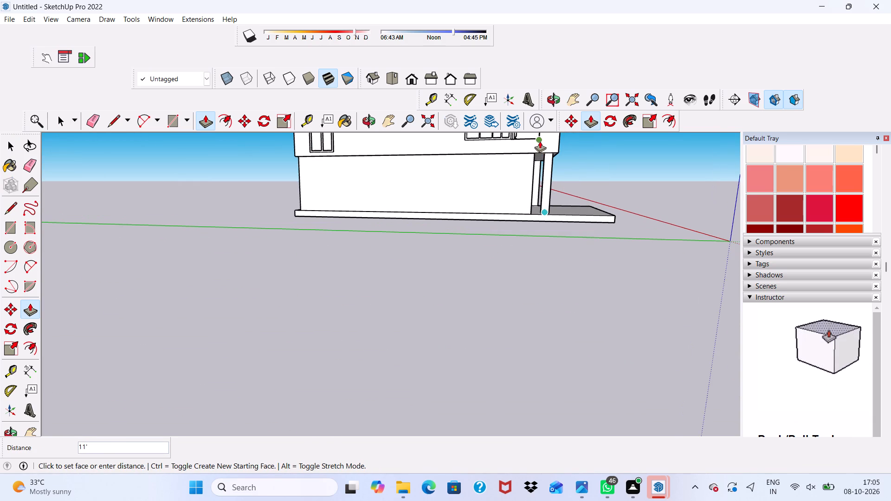
scroll(558, 150, up, 5)
scroll(562, 144, down, 1)
scroll(560, 144, up, 7)
click(542, 139)
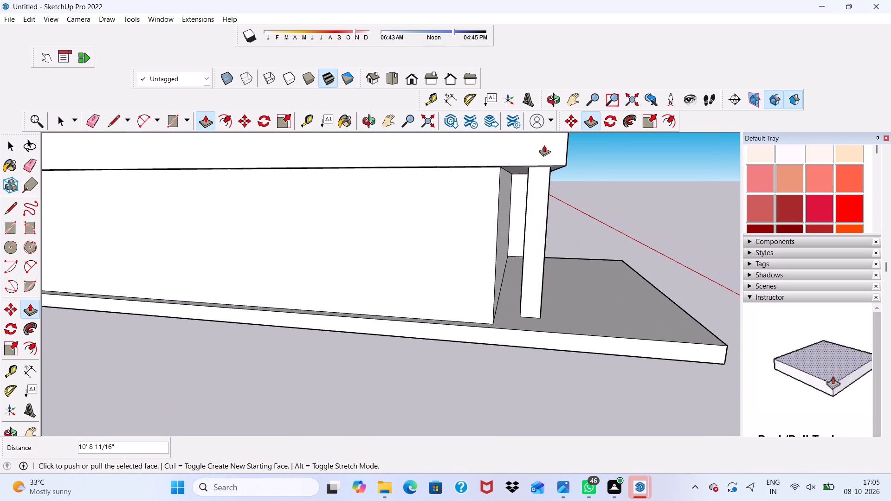
Examine the column, the platform and the overhang from the front, from above and from below.
scroll(587, 185, down, 2)
middle_drag(596, 198, 414, 222)
scroll(410, 222, up, 3)
middle_drag(393, 232, 199, 244)
scroll(271, 206, up, 1)
scroll(272, 206, down, 10)
middle_drag(441, 277, 490, 262)
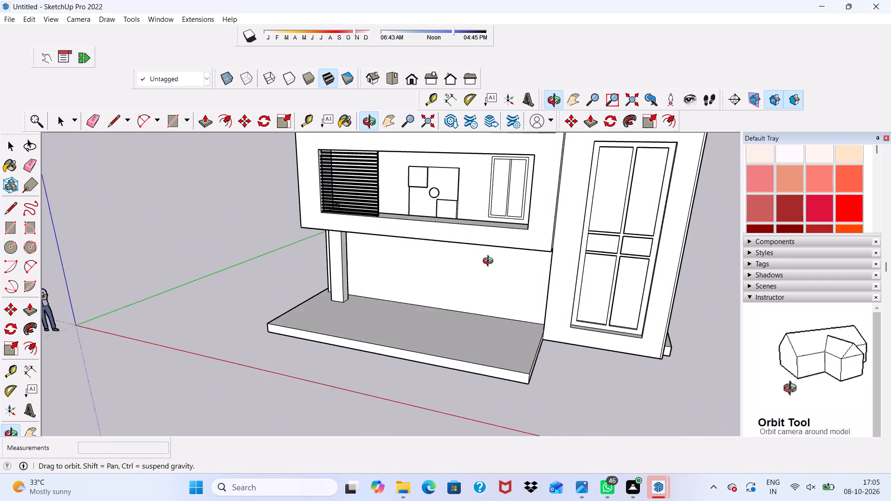
middle_drag(490, 262, 588, 289)
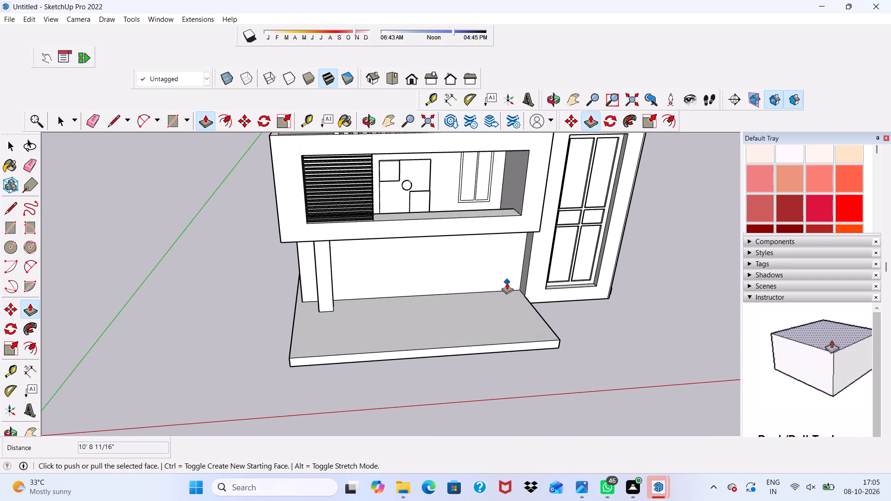
scroll(507, 275, down, 4)
middle_drag(507, 275, 394, 174)
scroll(425, 258, up, 6)
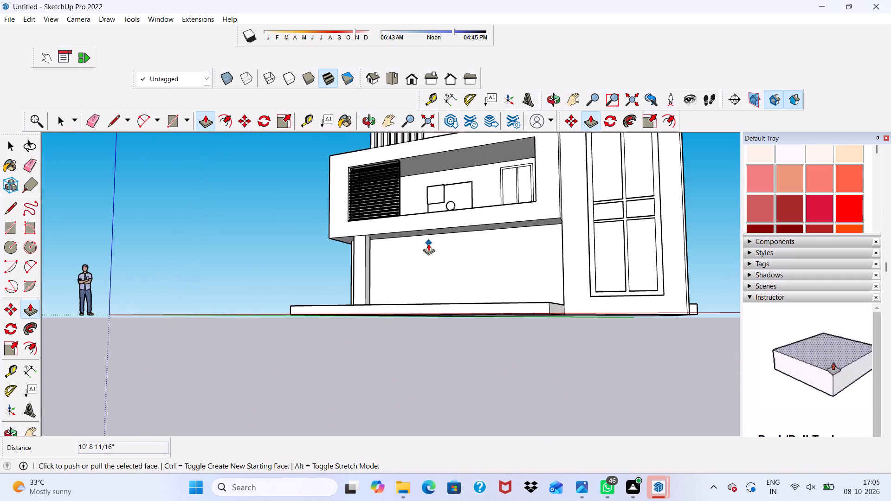
scroll(428, 244, up, 2)
middle_drag(430, 233, 538, 199)
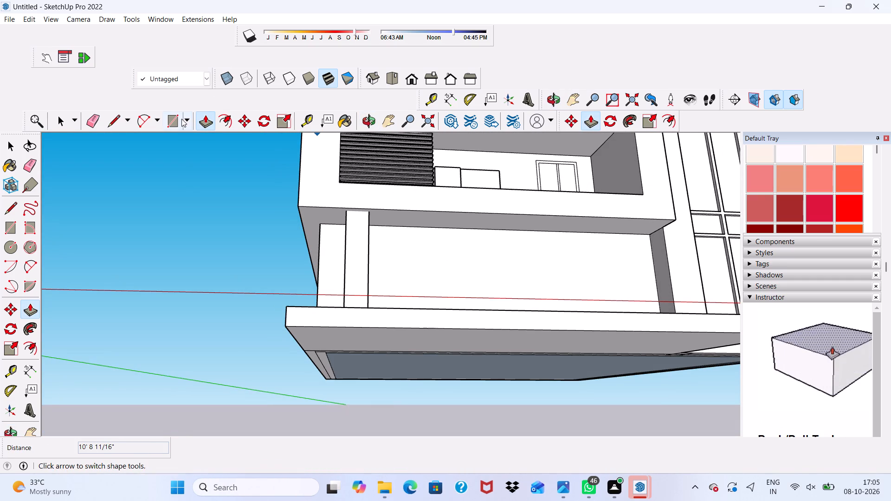
Draw a rectangle of about 8' 9 13/16" by 2' 3" on the overhang's underside, along the ground-floor wall edge.
click(175, 120)
scroll(567, 263, up, 3)
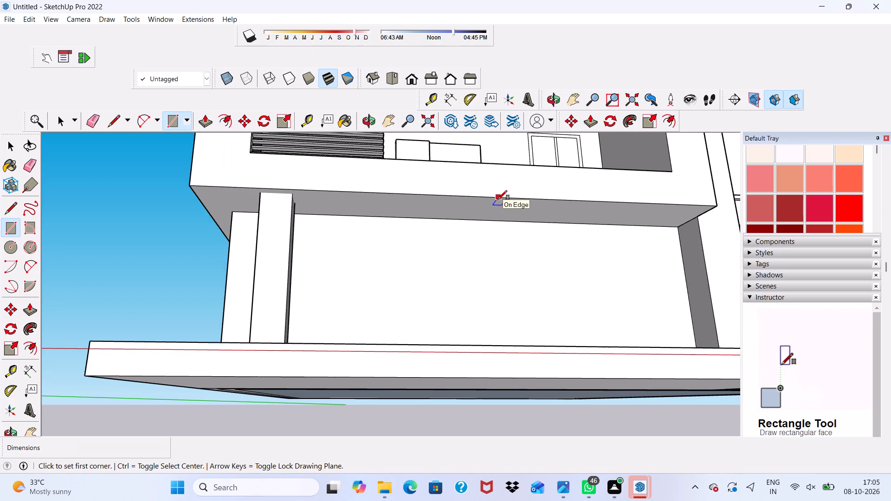
scroll(432, 227, up, 4)
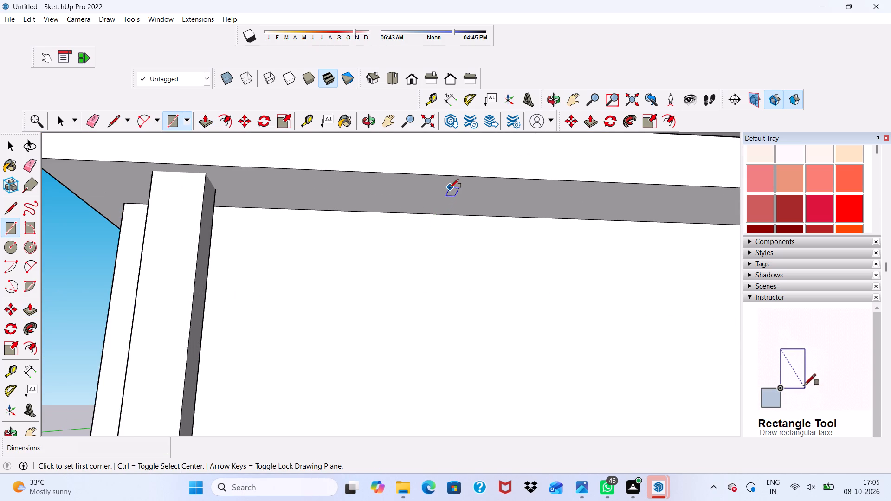
scroll(450, 188, up, 2)
scroll(486, 189, down, 1)
middle_drag(486, 193, 486, 158)
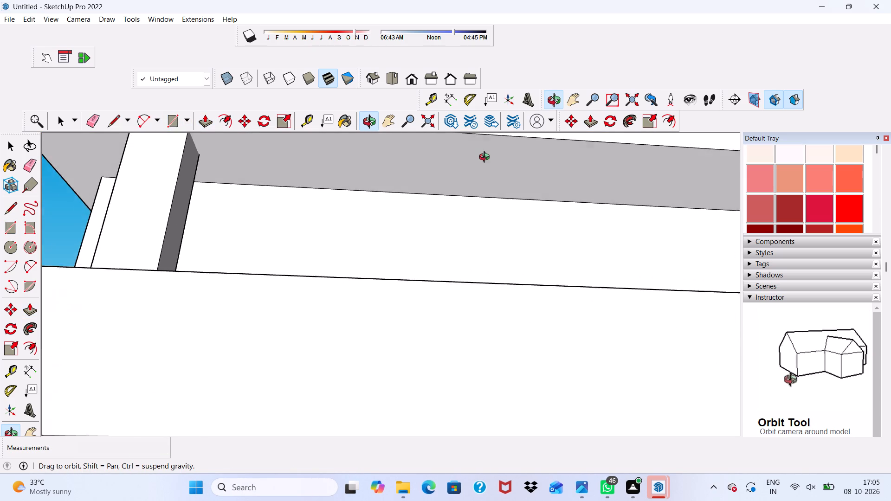
middle_drag(486, 158, 483, 178)
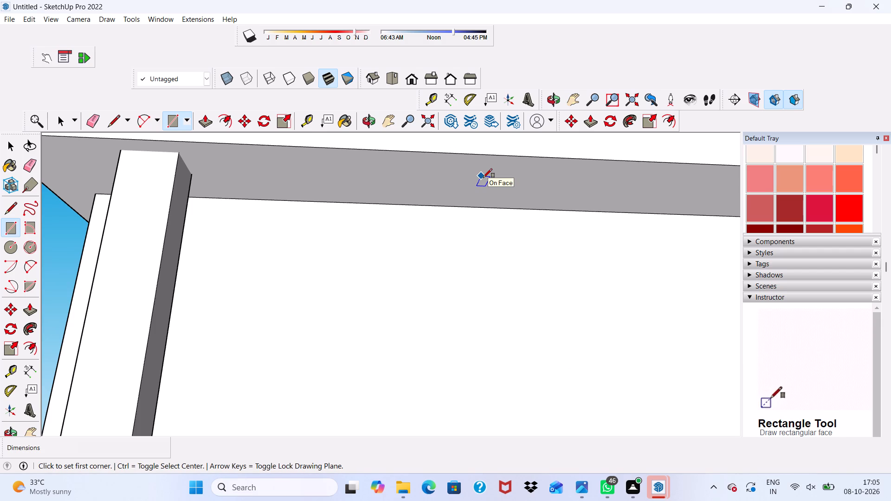
scroll(483, 178, up, 4)
scroll(483, 178, down, 4)
scroll(510, 184, up, 1)
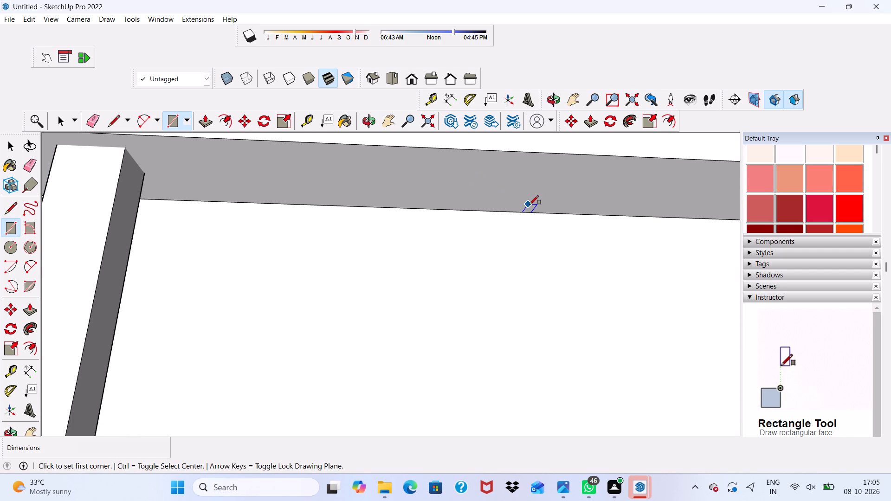
click(566, 213)
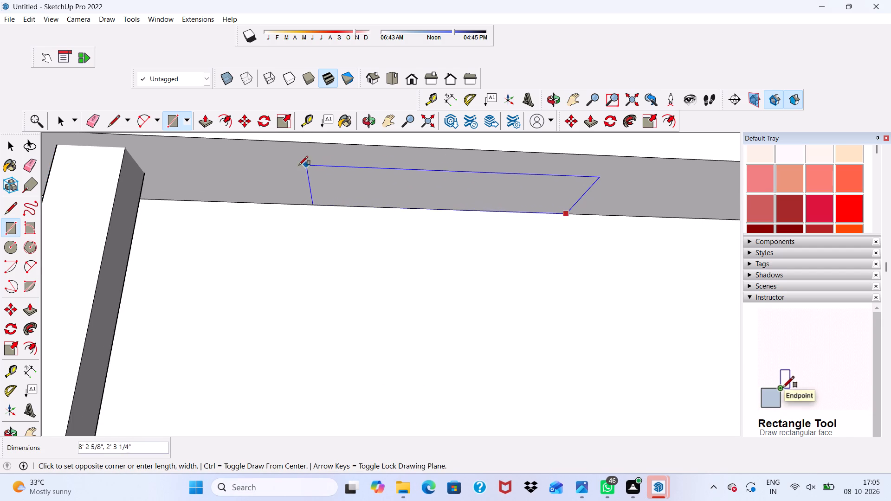
click(284, 165)
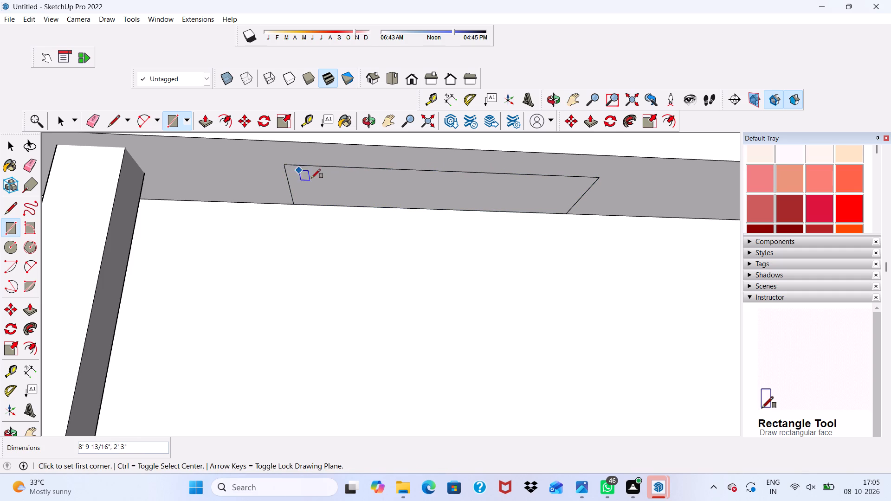
key(space)
Pull the rectangle on the overhang's underside down 1' into a block along the ground-floor wall.
click(381, 185)
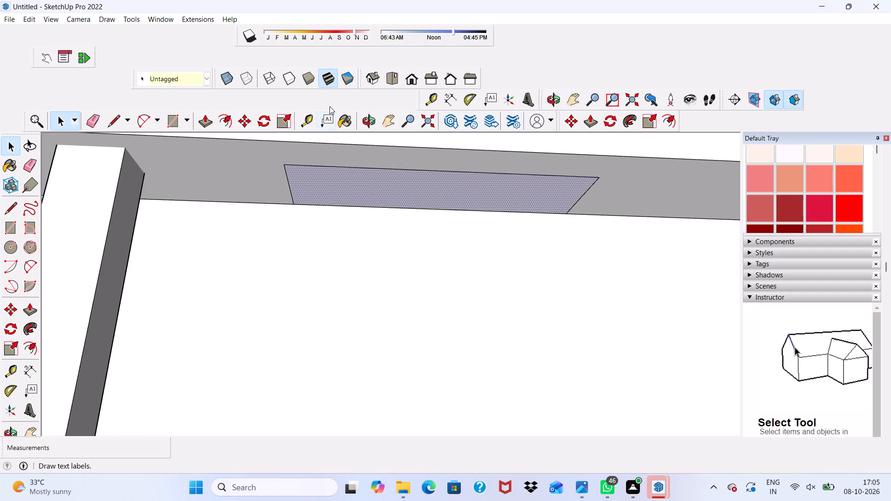
click(206, 120)
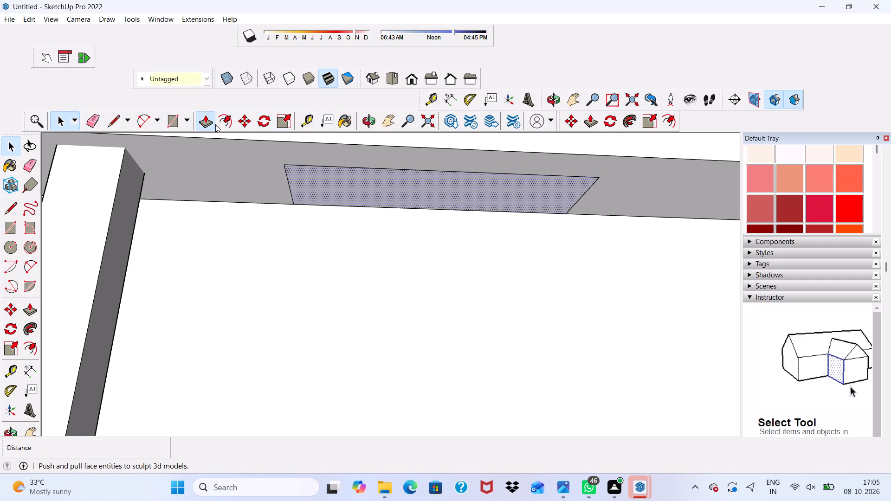
click(390, 180)
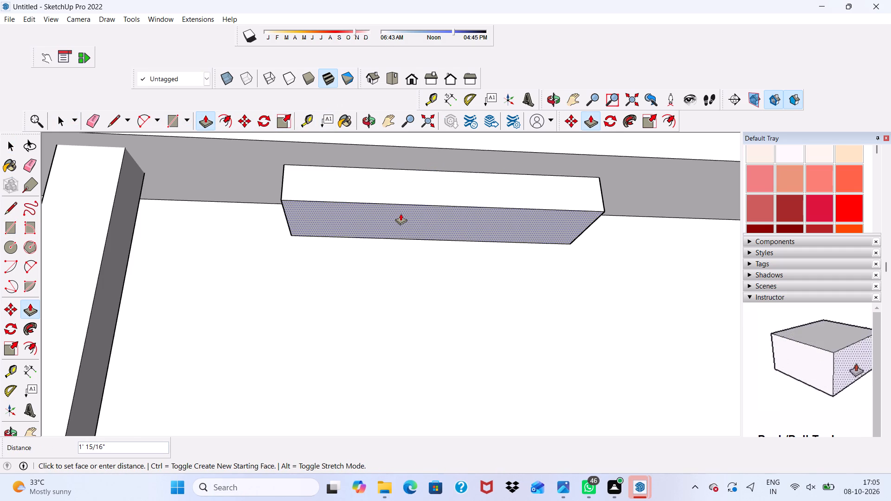
key(1)
key(apostrophe)
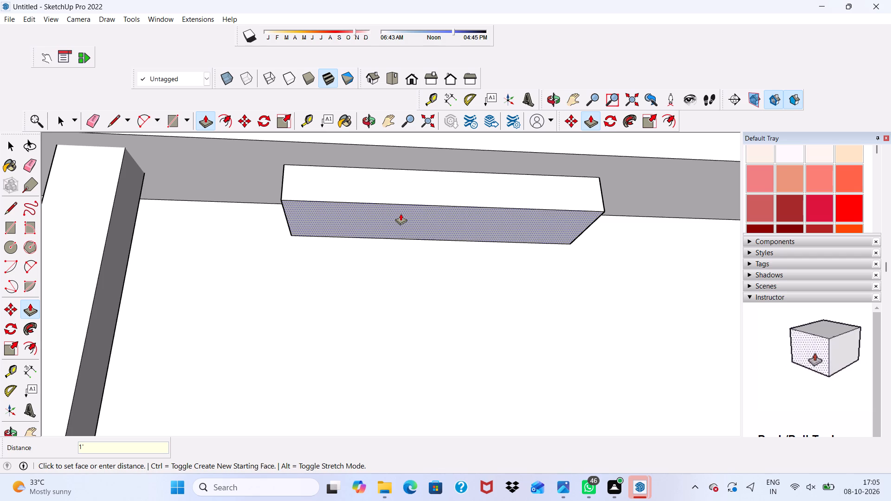
key(Return)
Examine the block beneath the overhang, the column and the platform from the front, up close and with the whole facade.
scroll(403, 220, down, 6)
middle_drag(437, 199, 415, 284)
scroll(415, 283, up, 3)
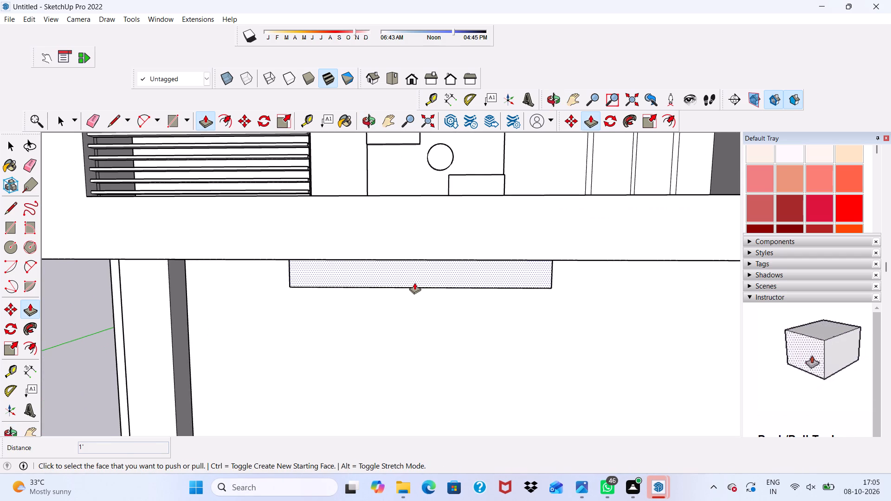
scroll(405, 271, down, 6)
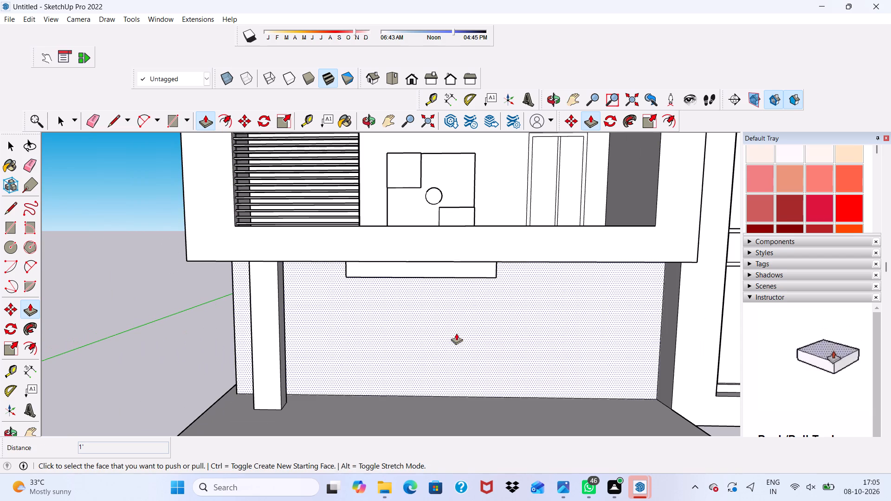
middle_drag(456, 333, 467, 314)
scroll(456, 347, up, 3)
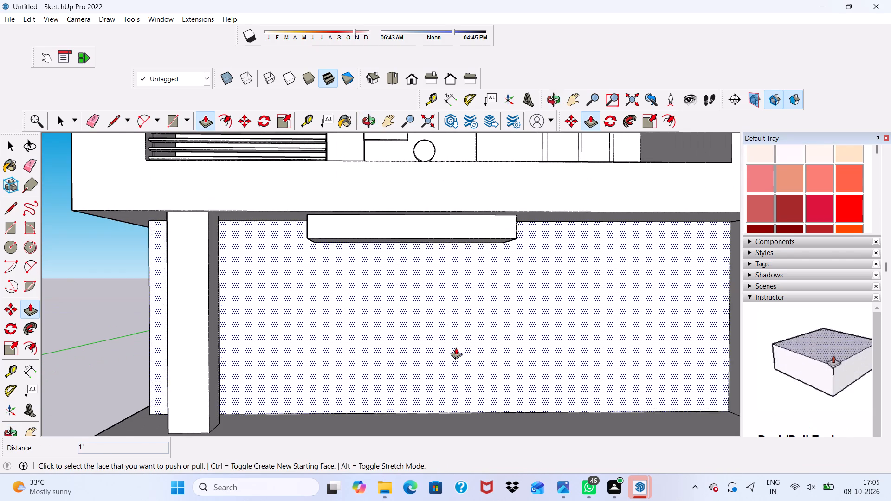
key(space)
scroll(456, 347, down, 4)
middle_drag(456, 347, 443, 370)
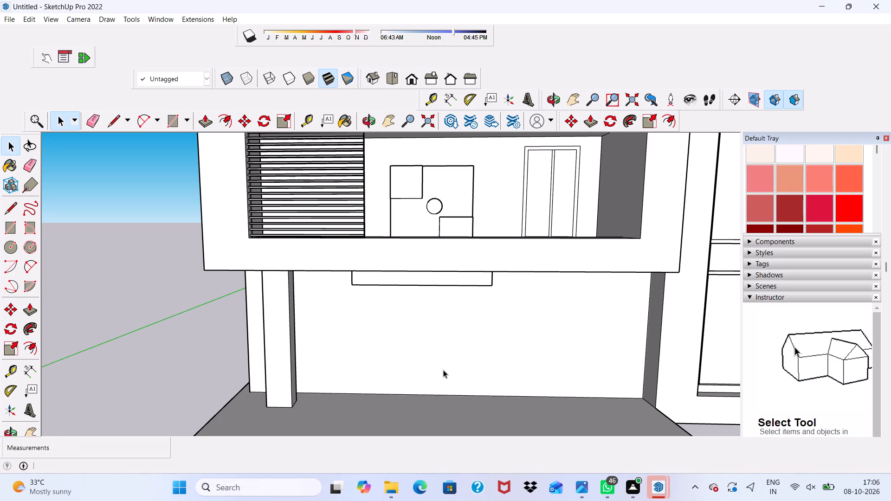
scroll(438, 369, down, 6)
middle_drag(401, 416, 401, 405)
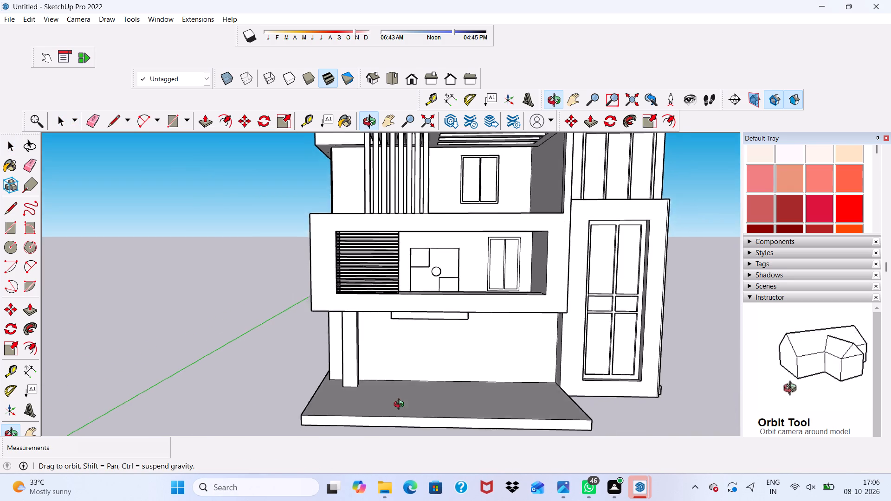
middle_drag(401, 405, 383, 416)
scroll(383, 416, up, 1)
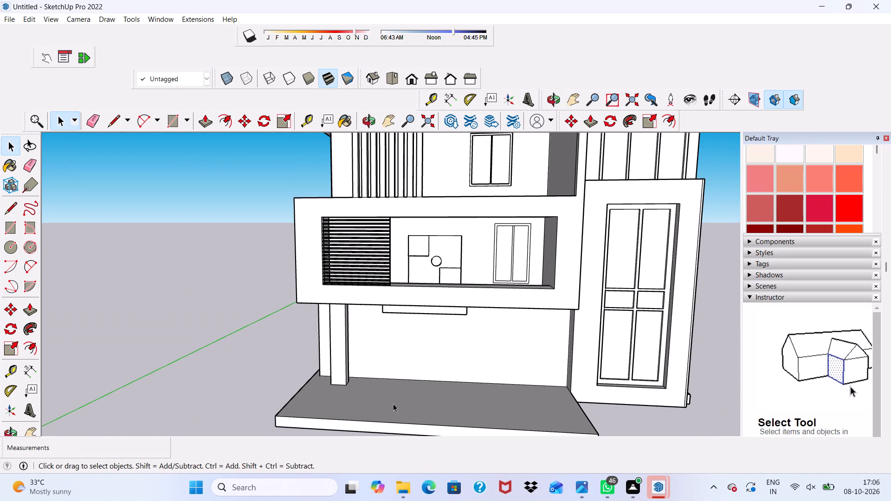
scroll(374, 347, down, 1)
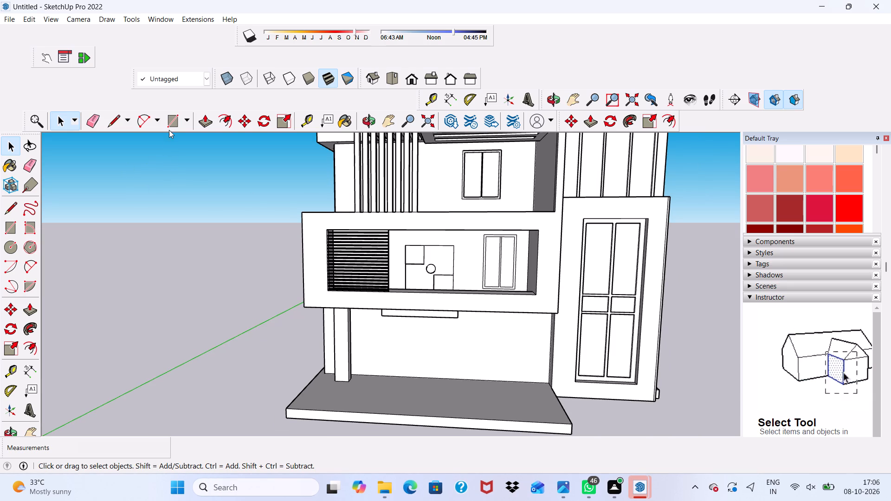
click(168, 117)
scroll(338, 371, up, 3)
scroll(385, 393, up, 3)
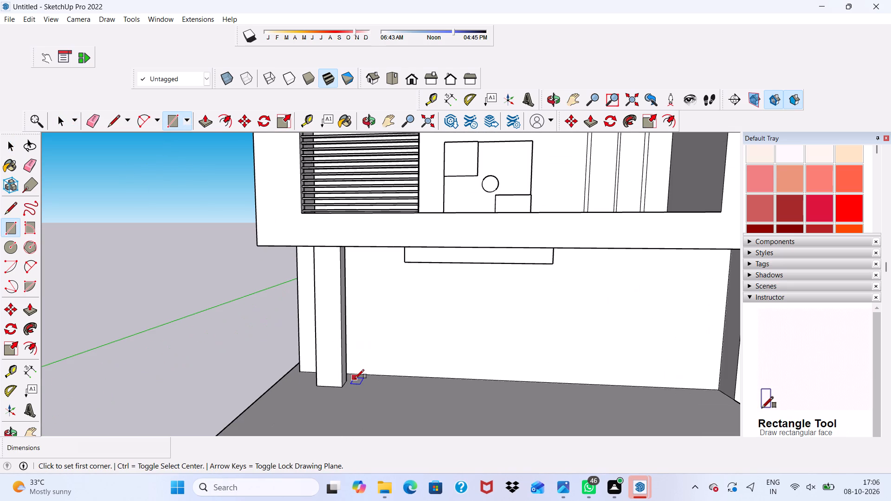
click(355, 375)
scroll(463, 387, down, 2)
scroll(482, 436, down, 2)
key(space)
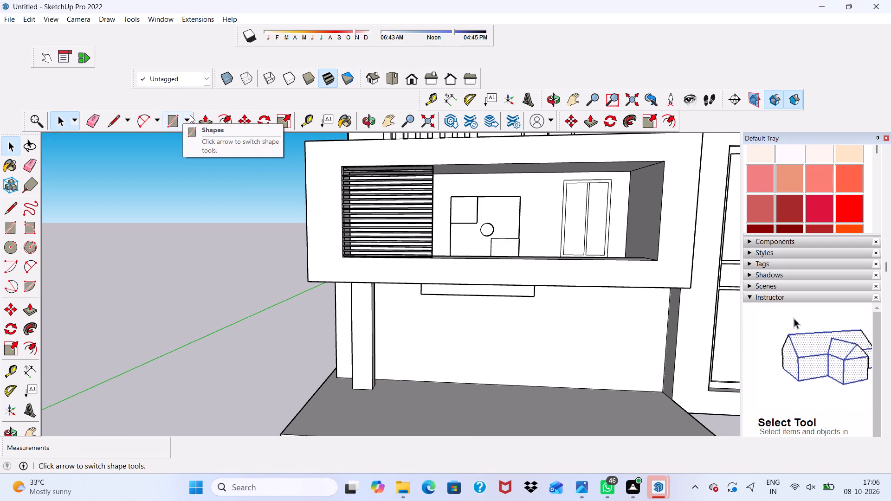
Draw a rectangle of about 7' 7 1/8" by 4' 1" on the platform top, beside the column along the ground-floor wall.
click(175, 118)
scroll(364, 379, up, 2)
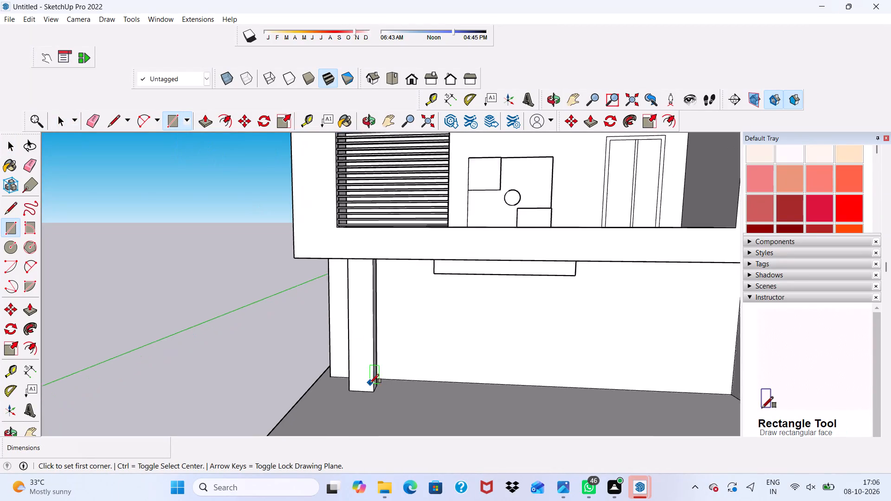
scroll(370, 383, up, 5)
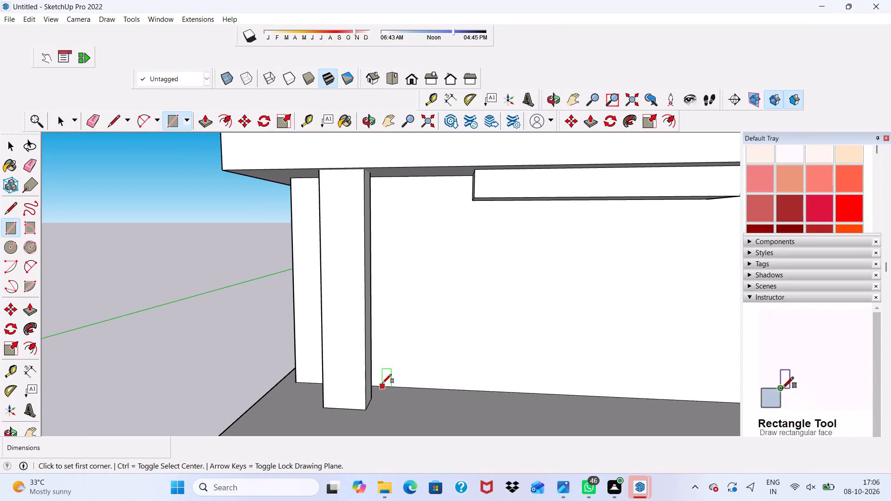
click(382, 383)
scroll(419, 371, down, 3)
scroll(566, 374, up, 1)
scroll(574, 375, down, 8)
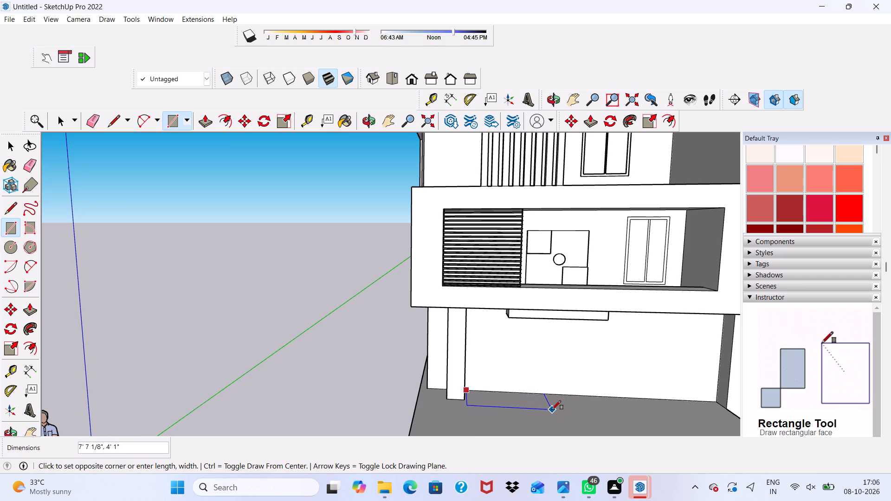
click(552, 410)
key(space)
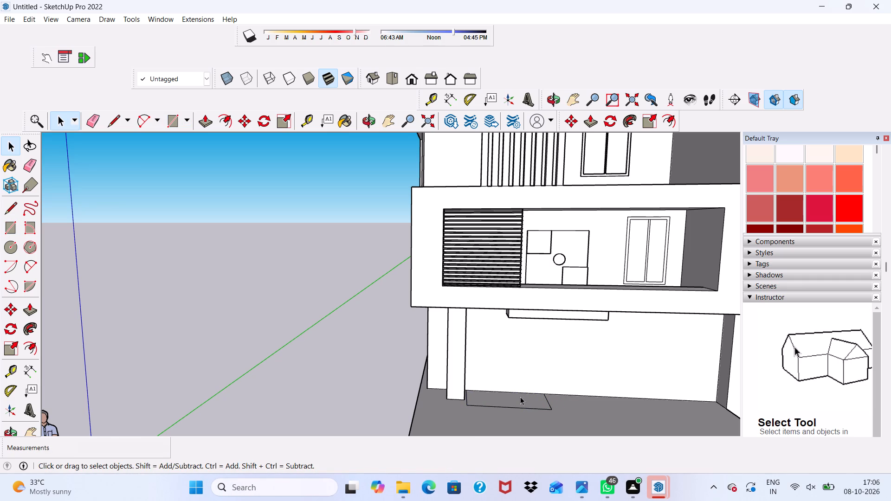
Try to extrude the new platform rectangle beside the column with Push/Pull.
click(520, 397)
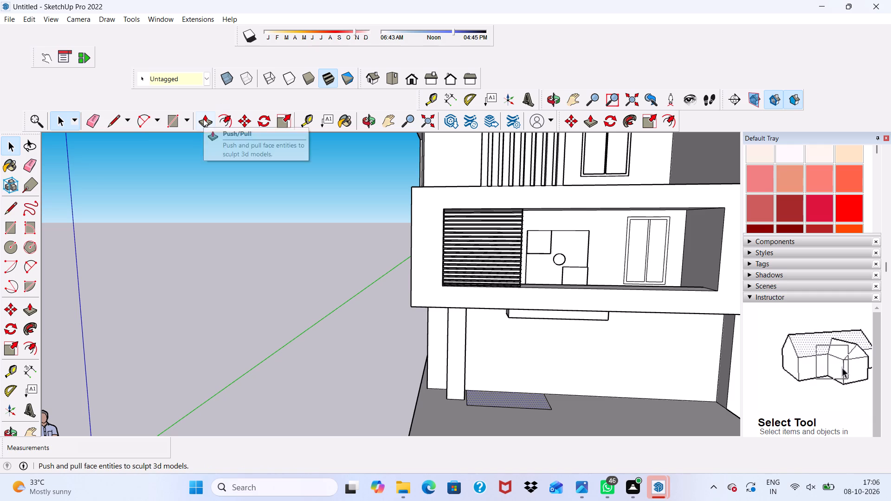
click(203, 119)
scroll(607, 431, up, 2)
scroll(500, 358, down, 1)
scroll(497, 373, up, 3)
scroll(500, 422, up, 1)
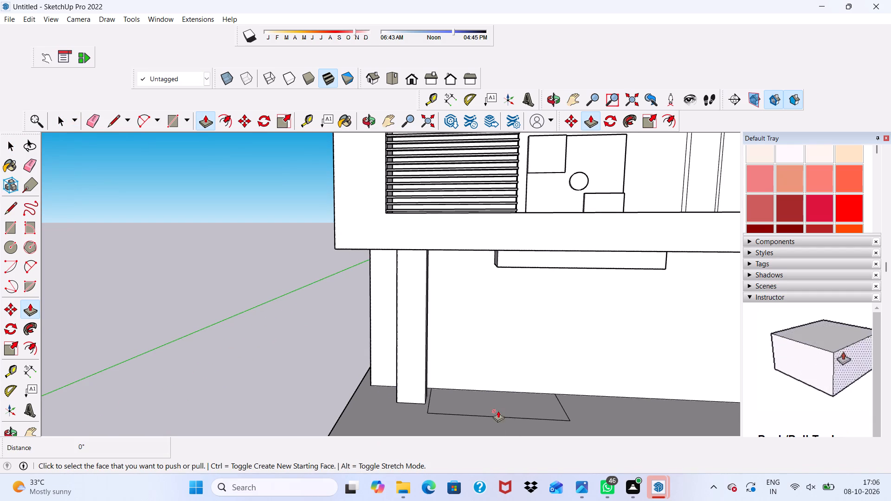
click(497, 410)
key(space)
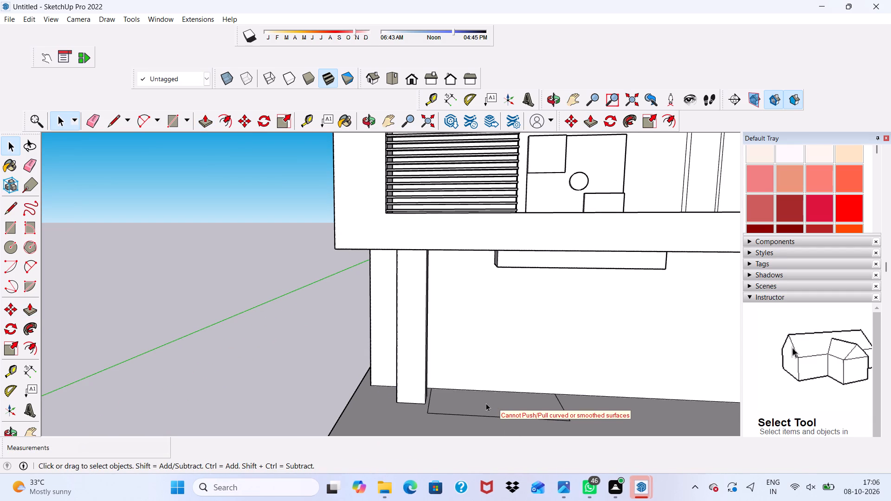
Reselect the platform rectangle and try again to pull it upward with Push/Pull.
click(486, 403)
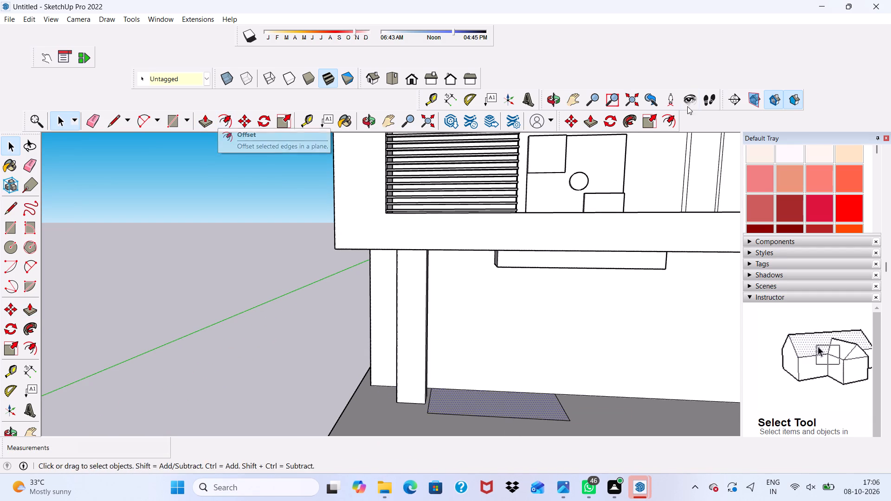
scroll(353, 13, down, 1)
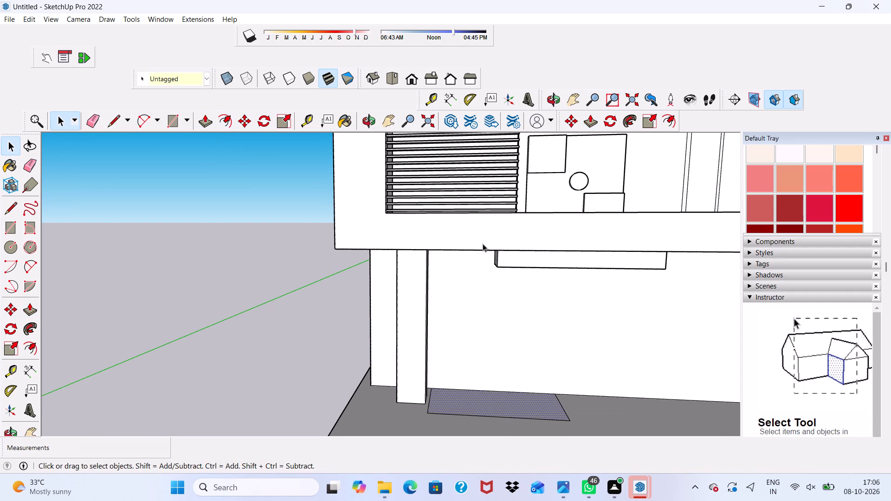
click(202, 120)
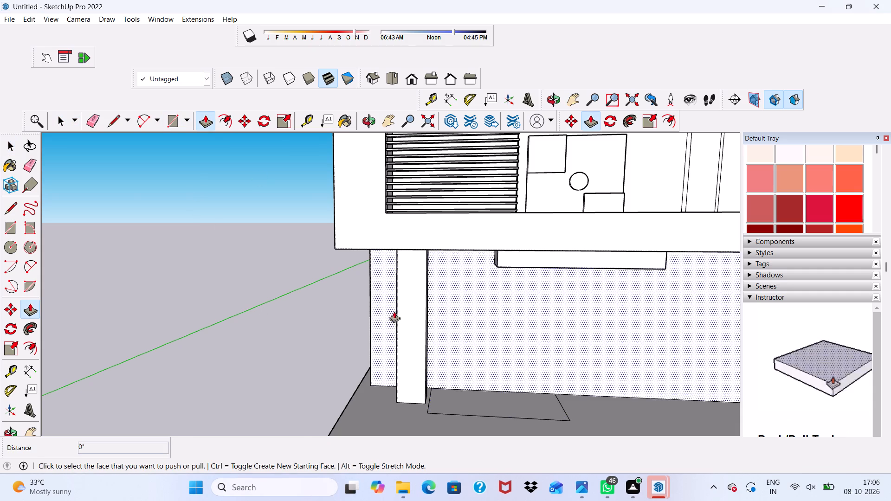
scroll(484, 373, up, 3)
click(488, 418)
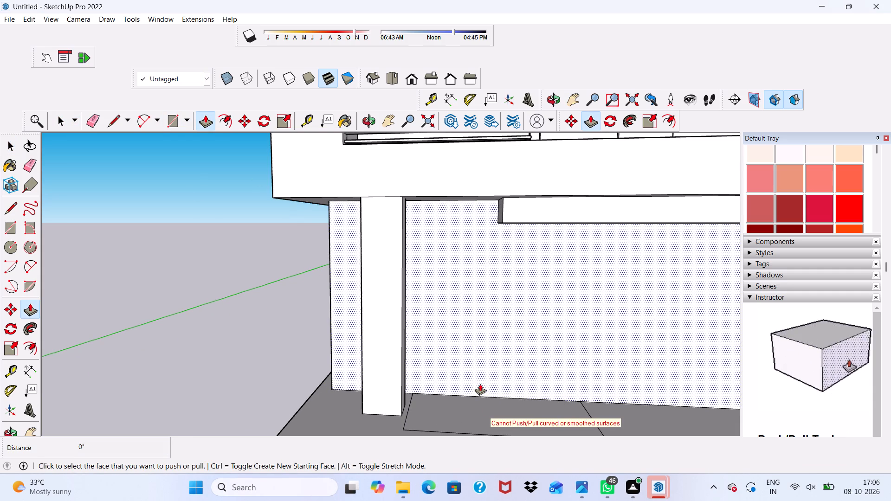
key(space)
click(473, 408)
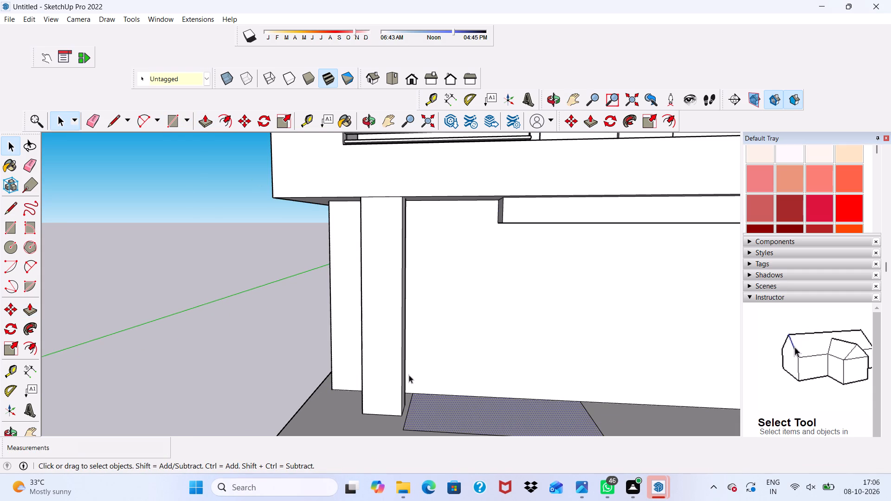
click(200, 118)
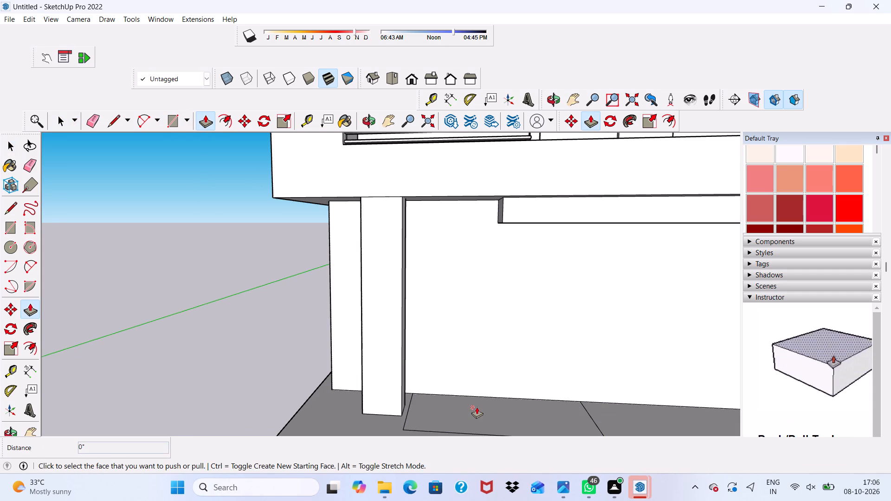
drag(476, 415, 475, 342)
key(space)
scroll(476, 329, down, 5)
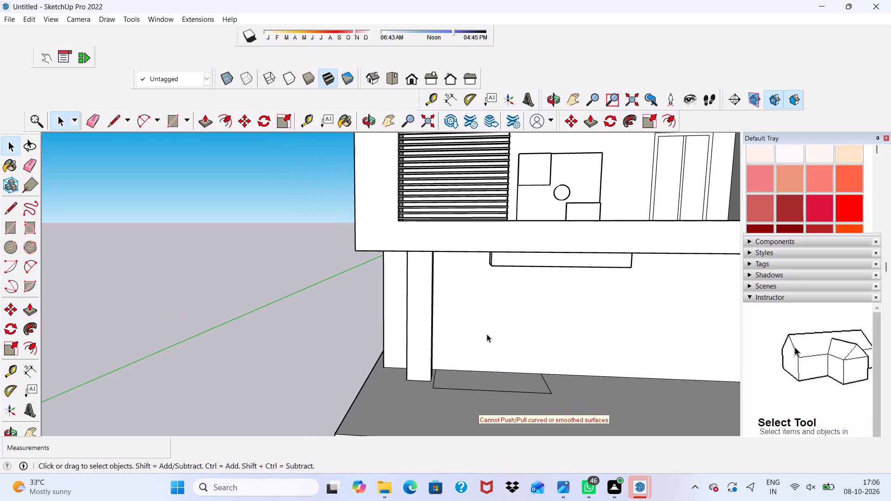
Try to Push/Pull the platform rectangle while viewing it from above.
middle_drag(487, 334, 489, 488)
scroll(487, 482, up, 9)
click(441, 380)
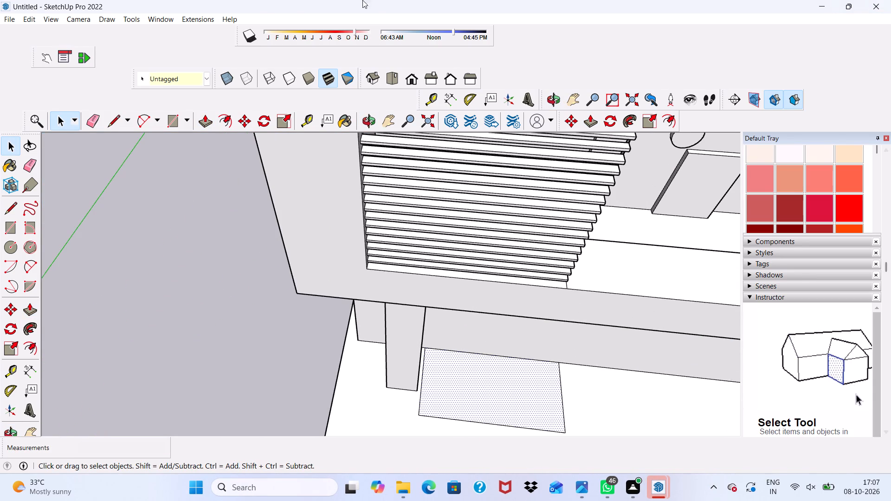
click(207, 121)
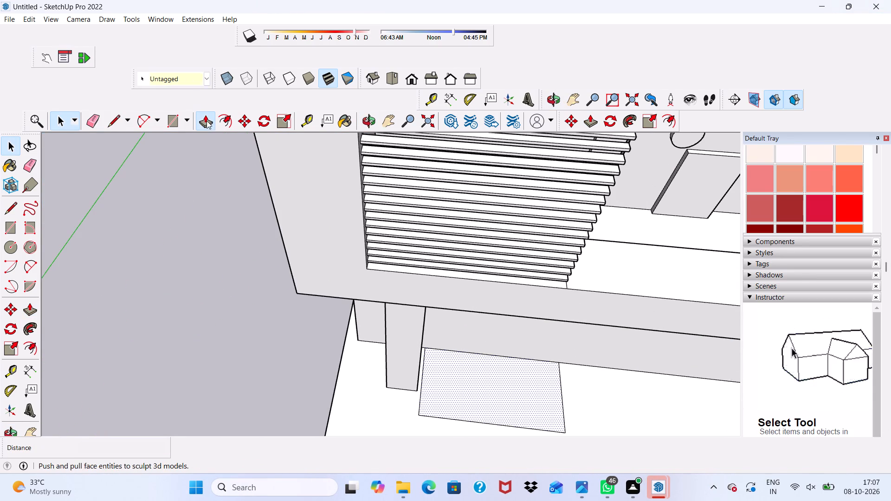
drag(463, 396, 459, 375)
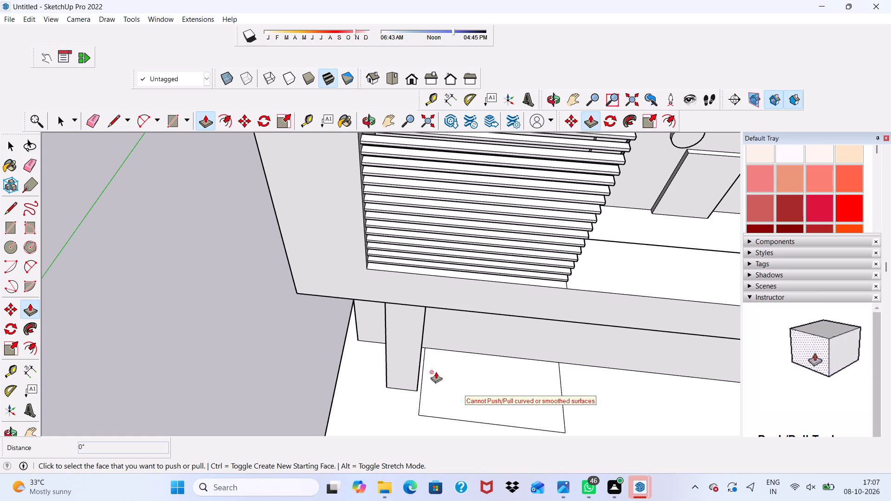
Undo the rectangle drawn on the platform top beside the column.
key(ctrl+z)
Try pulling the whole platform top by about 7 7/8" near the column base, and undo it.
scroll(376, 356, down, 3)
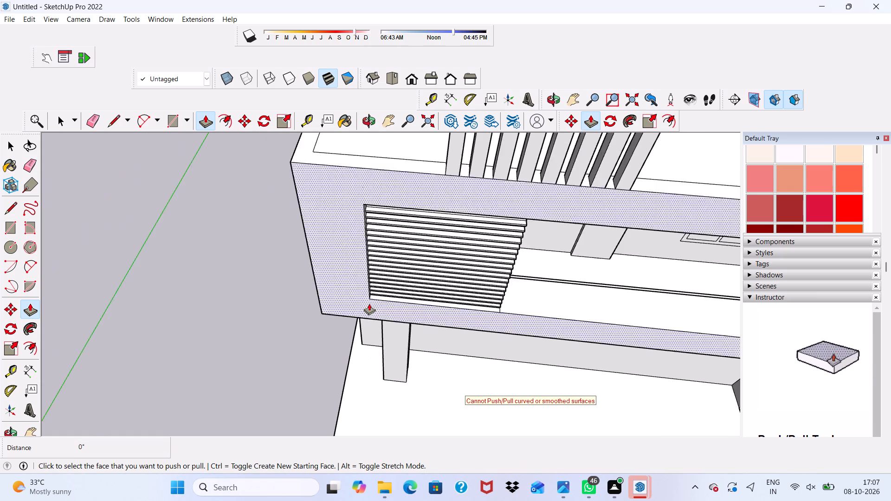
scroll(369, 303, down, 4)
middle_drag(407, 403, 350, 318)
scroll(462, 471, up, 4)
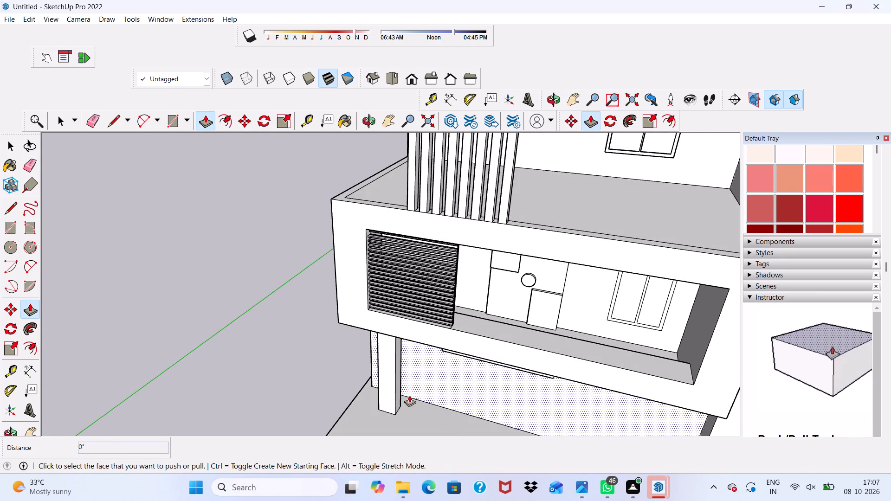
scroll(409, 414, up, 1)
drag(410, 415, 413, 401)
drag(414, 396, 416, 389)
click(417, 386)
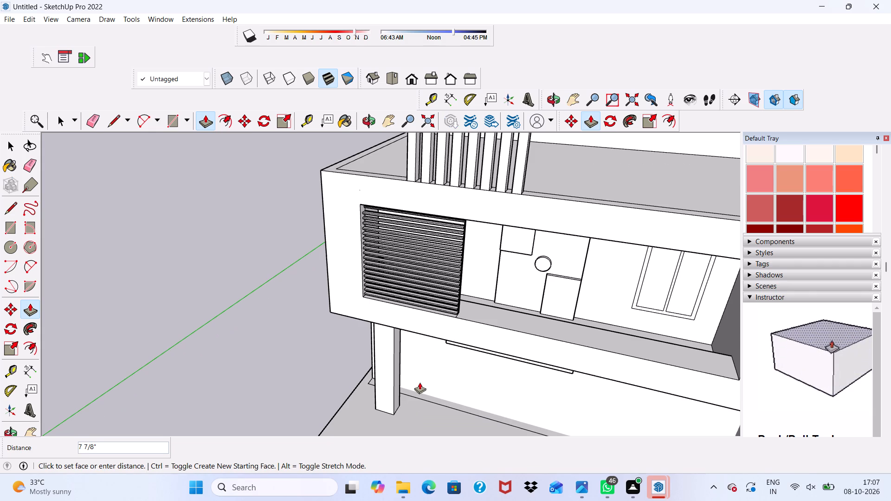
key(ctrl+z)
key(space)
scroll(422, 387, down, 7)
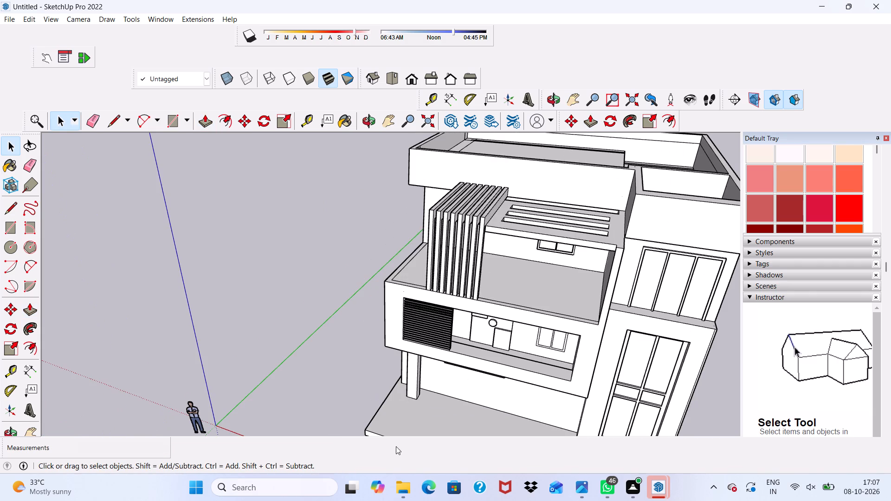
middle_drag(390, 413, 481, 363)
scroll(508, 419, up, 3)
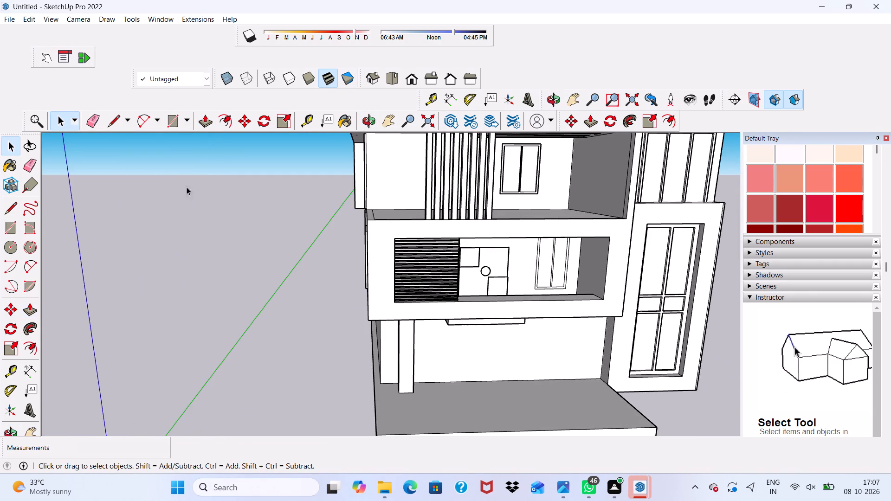
Draw a rectangle about 7' 8 13/16" by 3' 5 3/4" on the platform top beside the column base.
click(169, 123)
scroll(380, 433, up, 2)
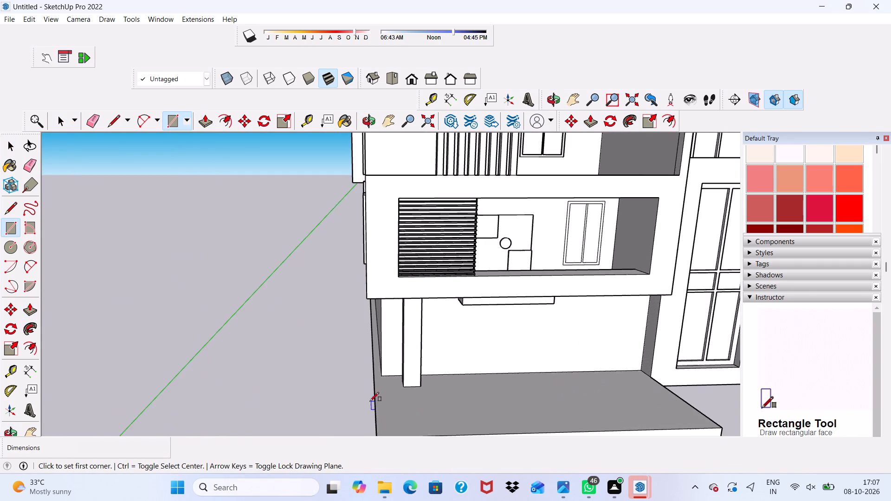
scroll(397, 387, up, 5)
click(426, 387)
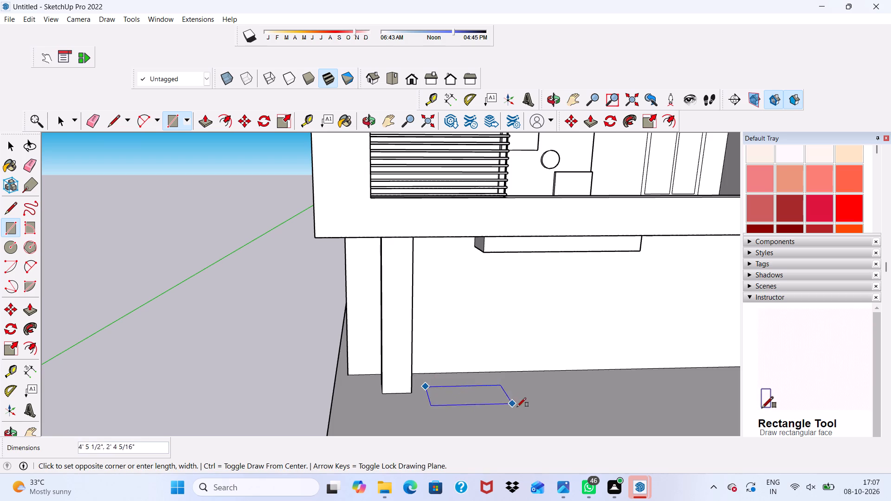
click(580, 412)
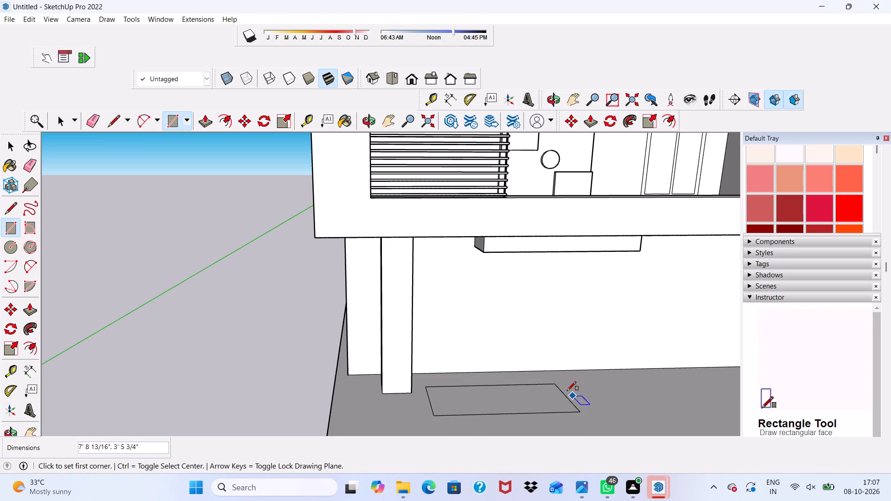
key(space)
Push/Pull the platform rectangle beside the column upward 3' to form a block.
click(511, 405)
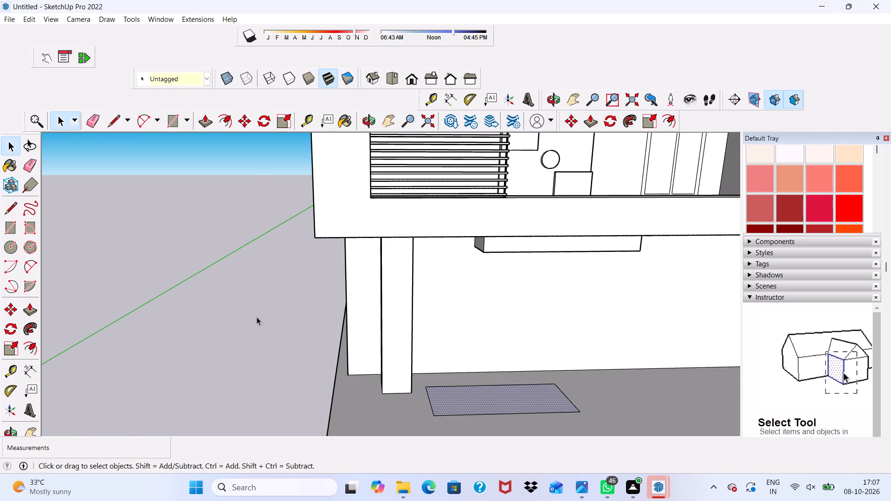
click(208, 124)
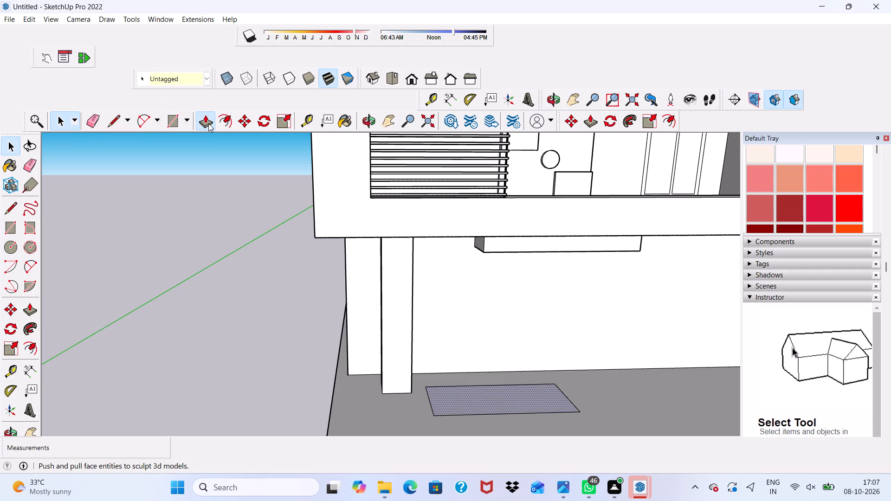
click(510, 400)
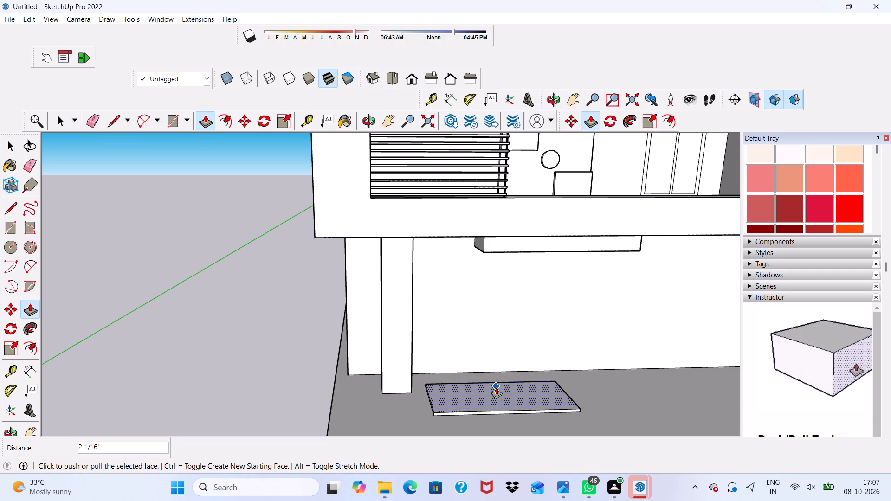
key(ctrl+z)
click(487, 399)
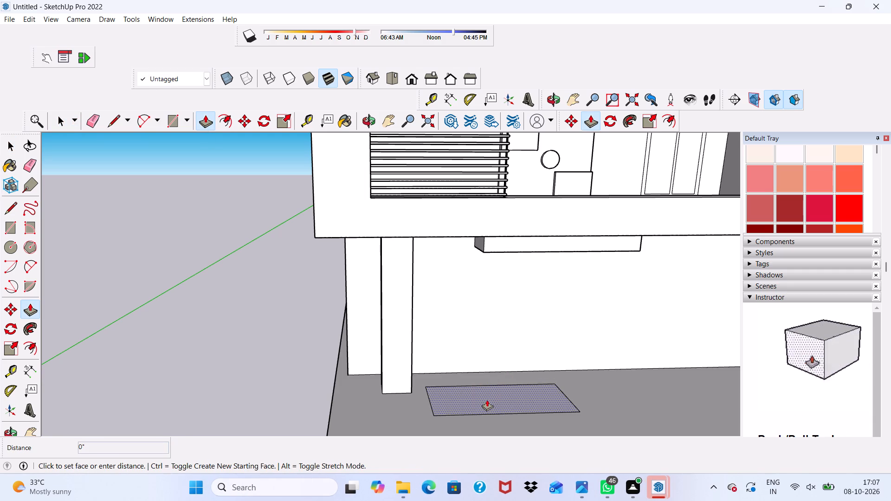
scroll(487, 334, down, 3)
middle_drag(485, 334, 395, 279)
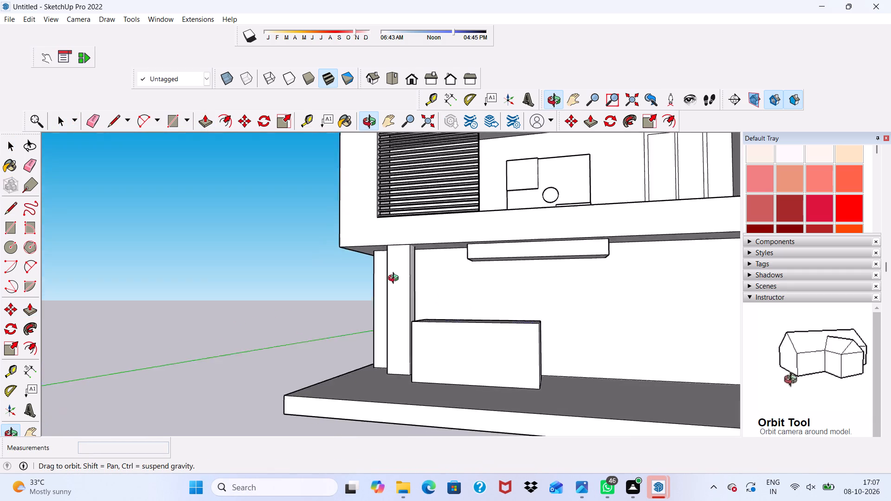
middle_drag(395, 279, 392, 273)
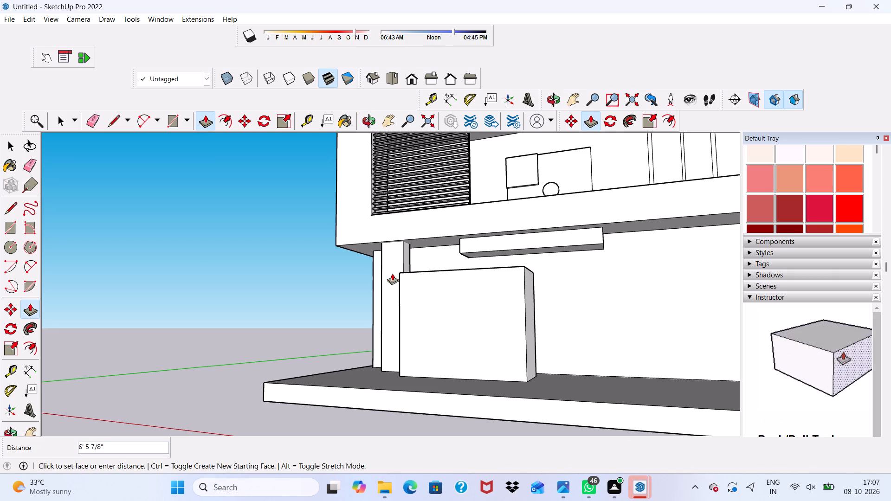
text(3')
key(Return)
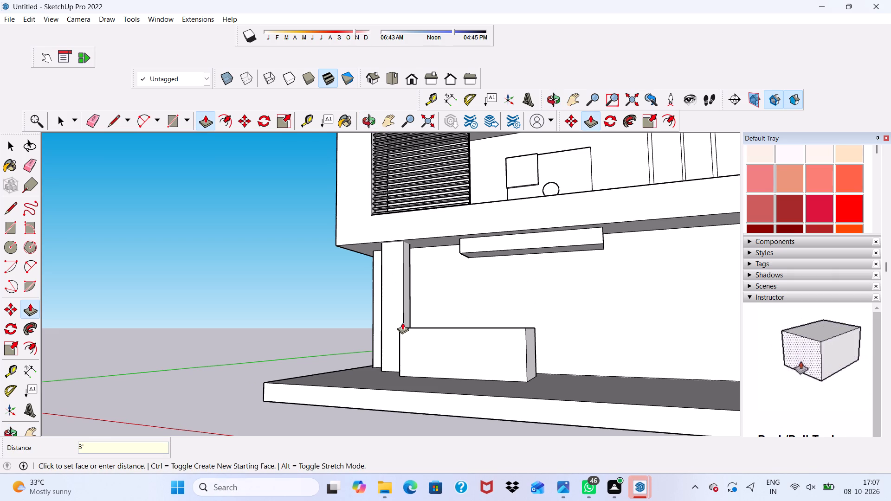
Examine the raised block on the platform and its surroundings from several angles.
scroll(439, 298, down, 4)
middle_drag(466, 341, 445, 424)
scroll(442, 407, up, 3)
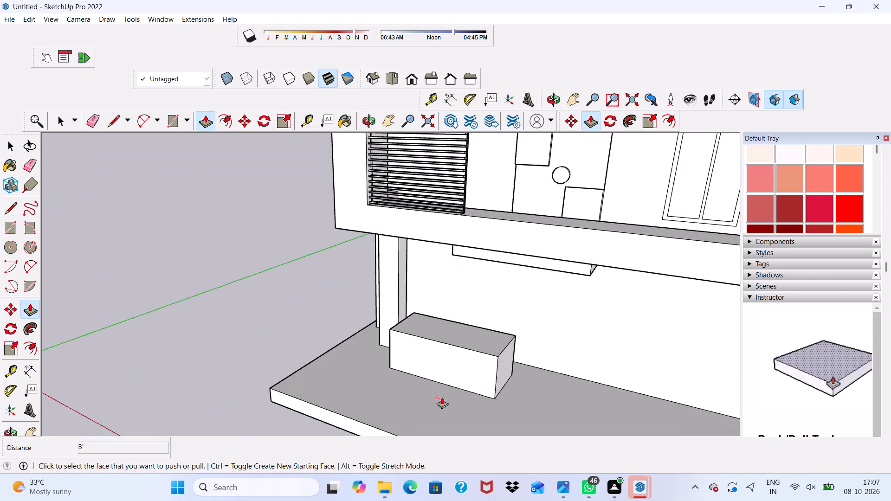
scroll(442, 397, up, 2)
scroll(450, 356, up, 2)
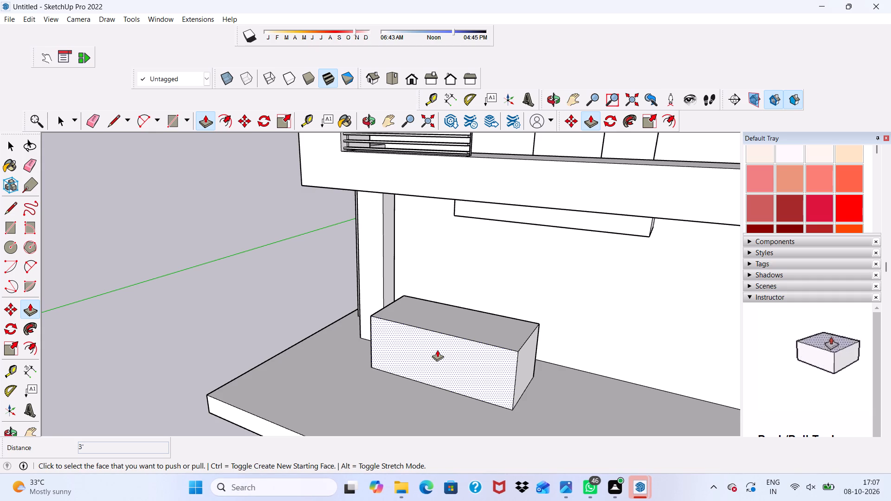
scroll(468, 372, down, 5)
middle_drag(494, 370, 568, 329)
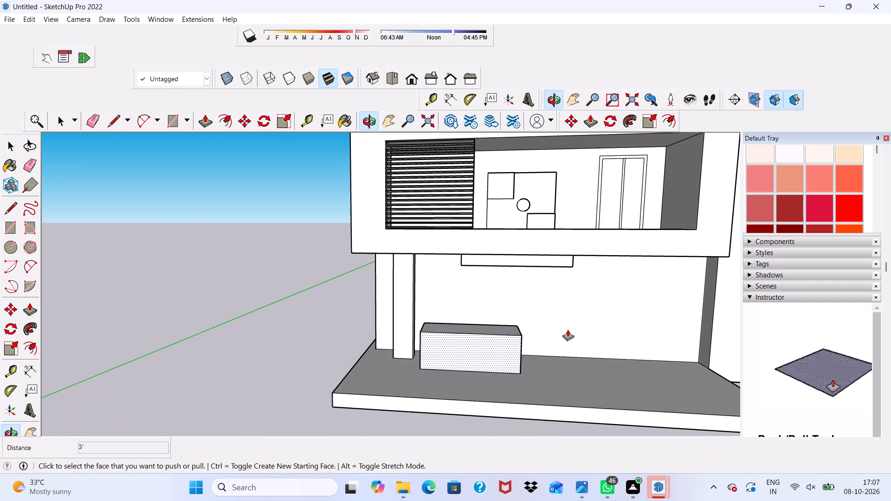
scroll(568, 329, up, 2)
scroll(568, 329, down, 3)
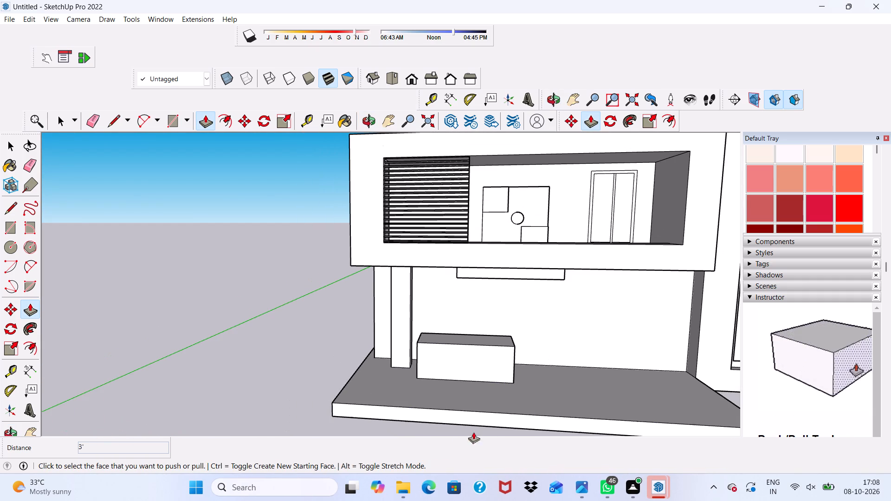
scroll(416, 444, down, 1)
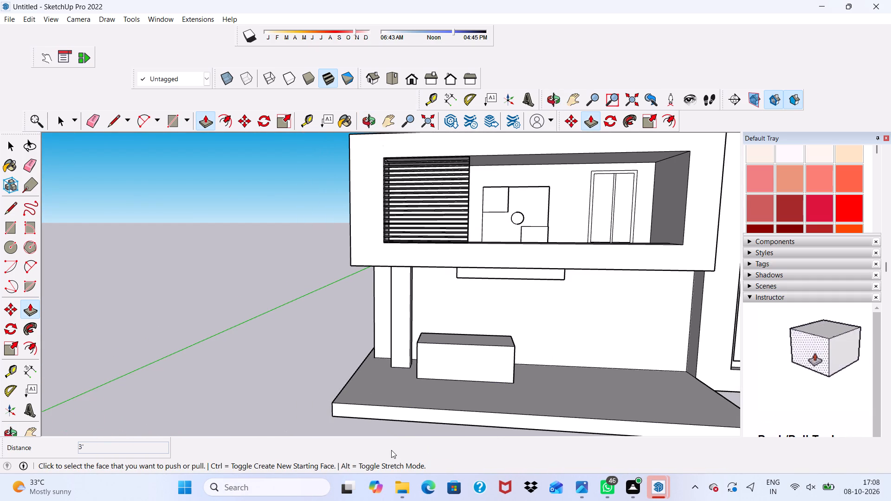
scroll(307, 445, down, 1)
scroll(293, 480, down, 2)
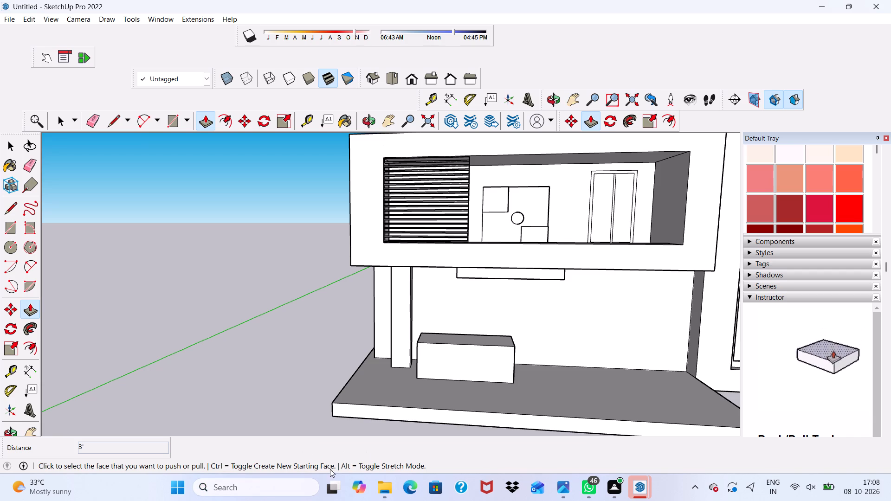
scroll(381, 370, up, 2)
scroll(460, 359, up, 3)
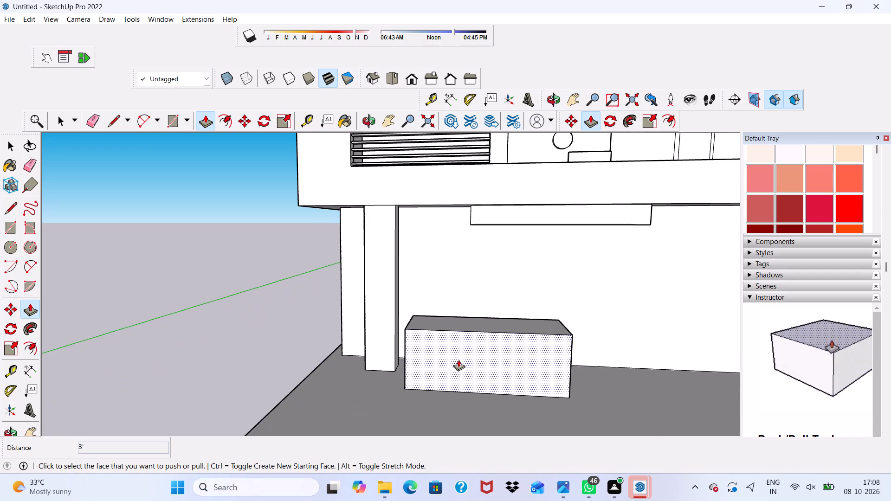
key(space)
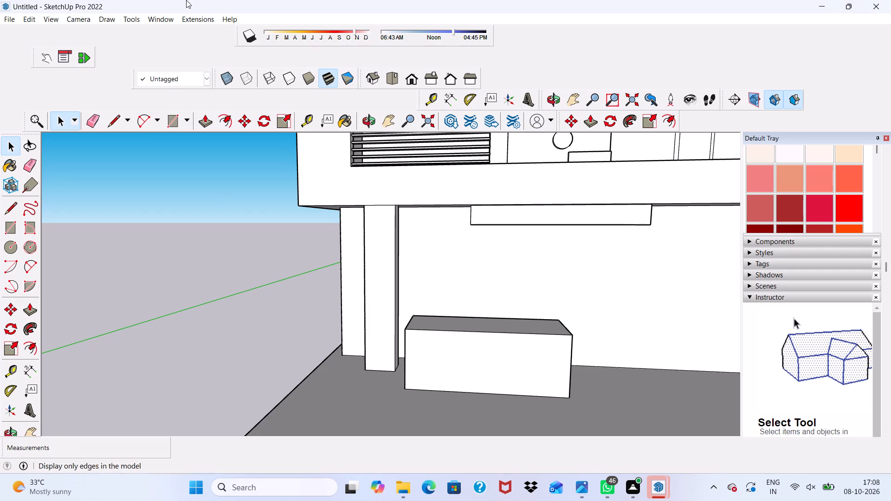
Draw a line about 7' 8 7/8" long across the block's front face, a little below its top edge.
click(167, 113)
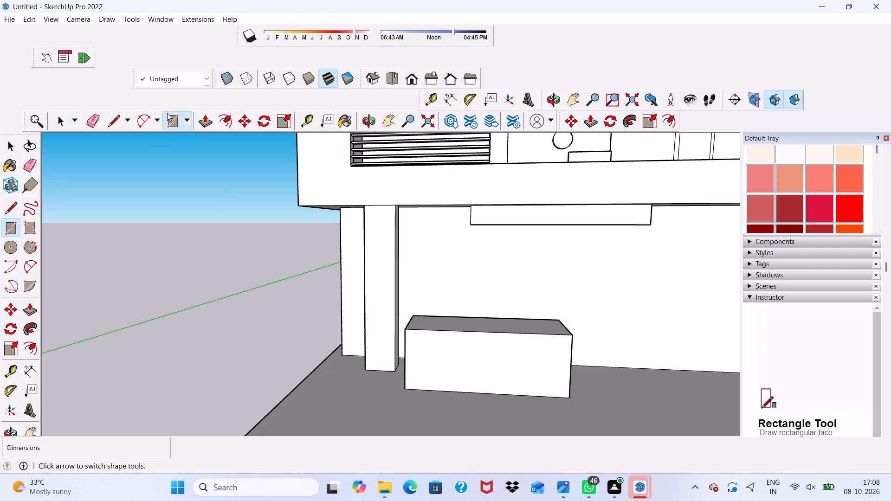
click(107, 118)
scroll(347, 285, down, 1)
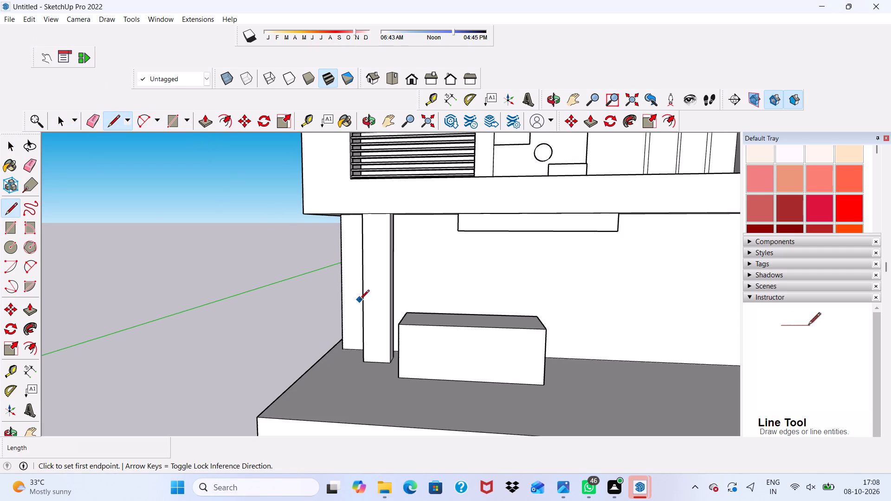
scroll(362, 301, up, 5)
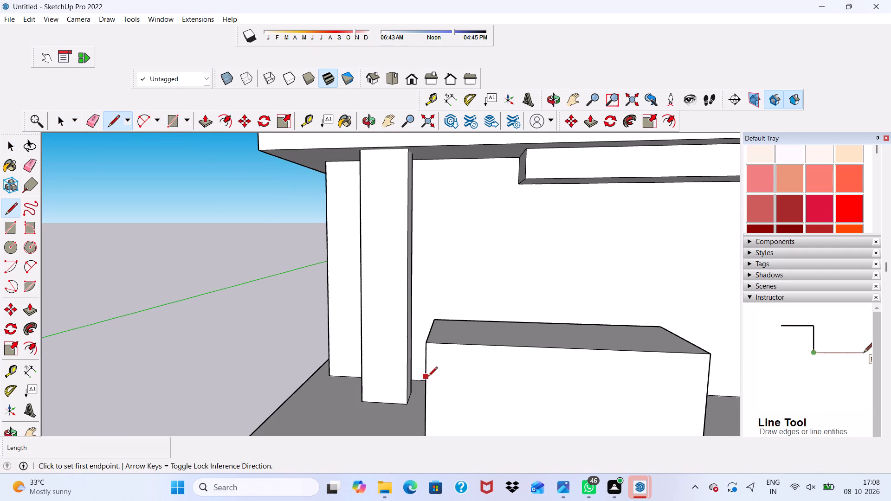
click(428, 377)
scroll(563, 390, down, 1)
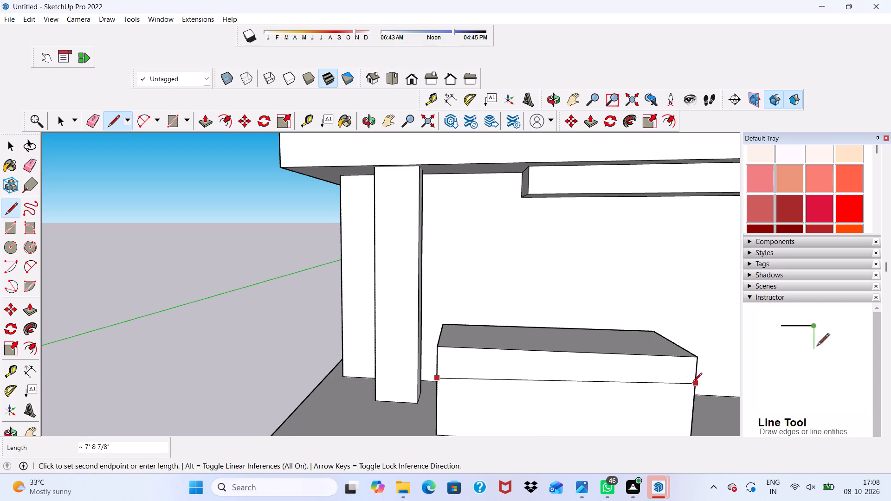
click(696, 385)
scroll(450, 494, down, 2)
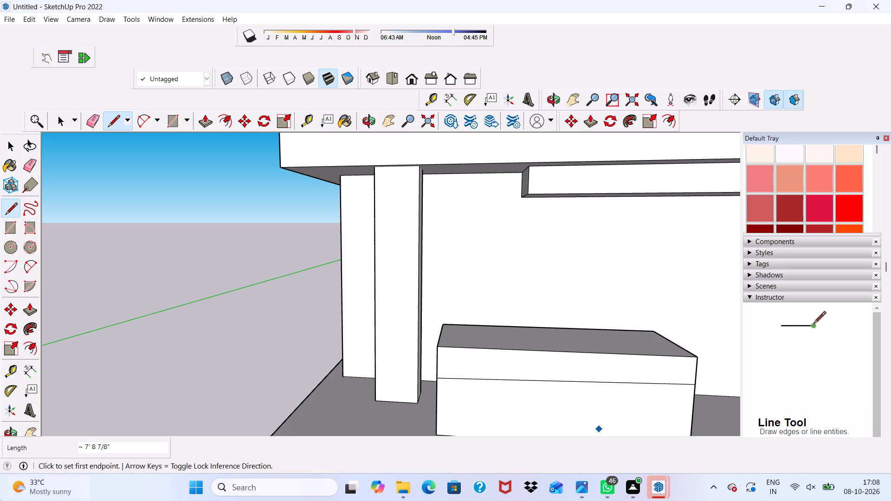
key(space)
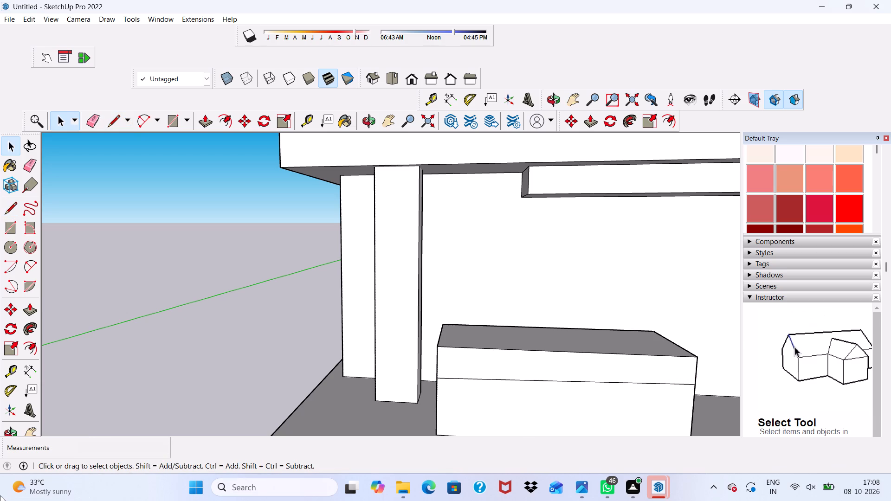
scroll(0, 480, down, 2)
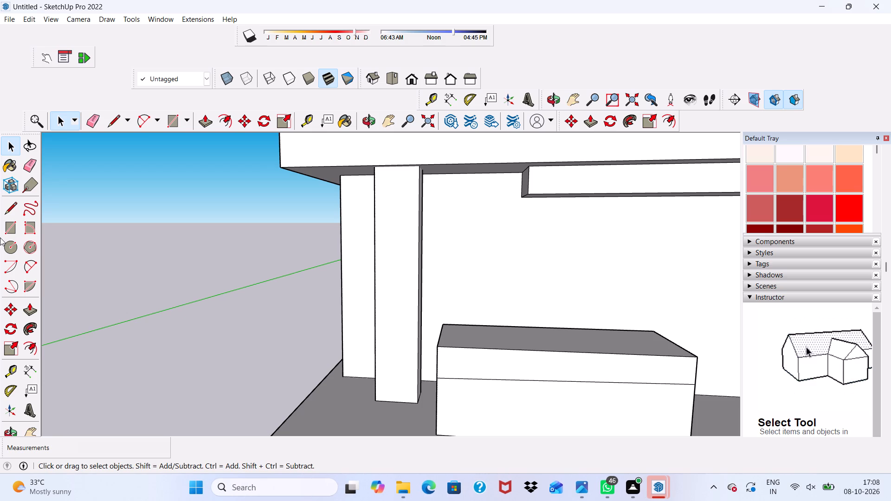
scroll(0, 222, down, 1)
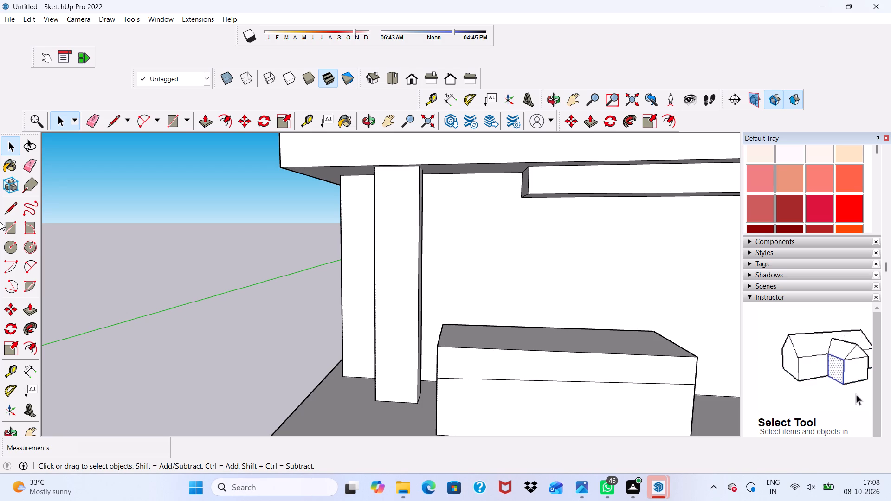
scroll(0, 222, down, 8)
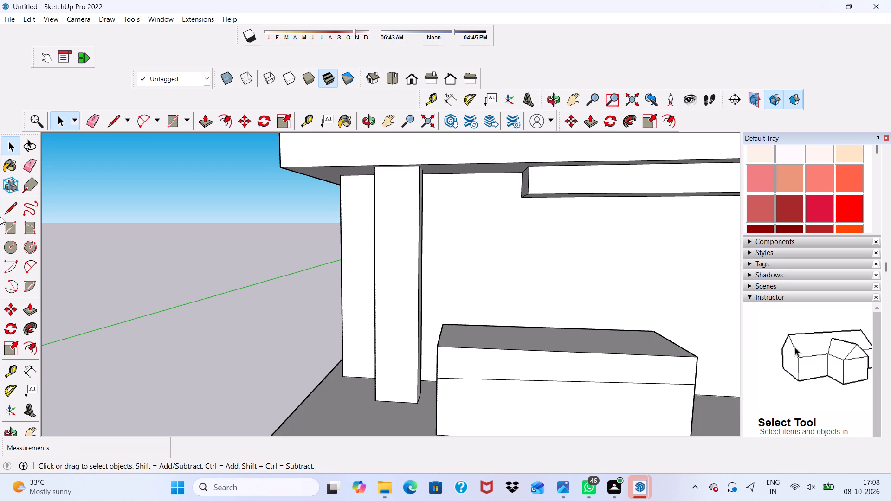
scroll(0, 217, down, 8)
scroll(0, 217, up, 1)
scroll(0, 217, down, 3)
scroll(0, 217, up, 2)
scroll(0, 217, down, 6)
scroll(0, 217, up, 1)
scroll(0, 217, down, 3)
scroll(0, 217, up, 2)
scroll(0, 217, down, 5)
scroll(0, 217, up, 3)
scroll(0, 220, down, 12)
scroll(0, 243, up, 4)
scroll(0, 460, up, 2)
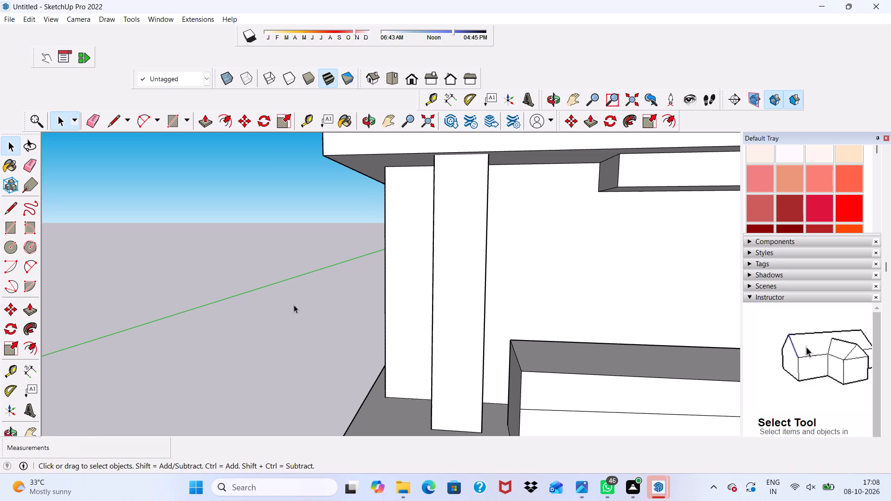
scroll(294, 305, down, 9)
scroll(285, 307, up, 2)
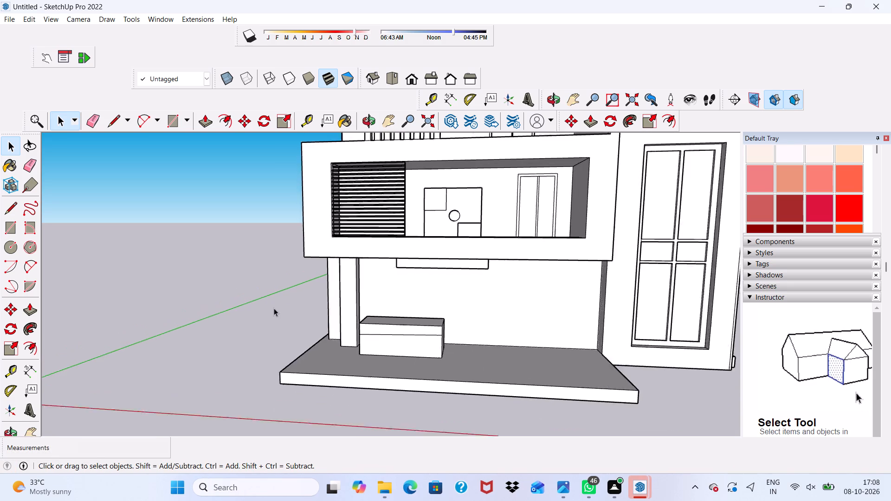
Push/Pull the block's lower front face outward about 1' 11" to form a step below the upper strip.
scroll(274, 308, up, 3)
scroll(270, 309, down, 4)
scroll(424, 333, up, 6)
middle_drag(421, 377, 531, 369)
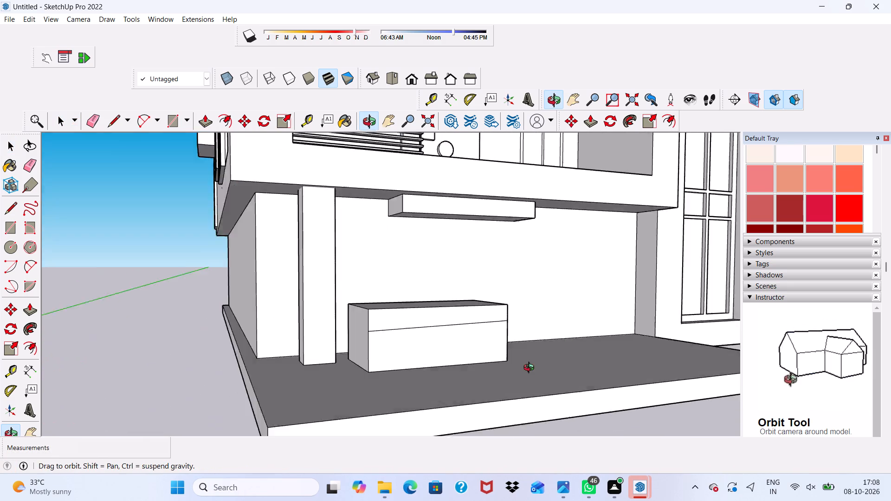
middle_drag(531, 369, 532, 370)
scroll(532, 370, up, 4)
click(394, 336)
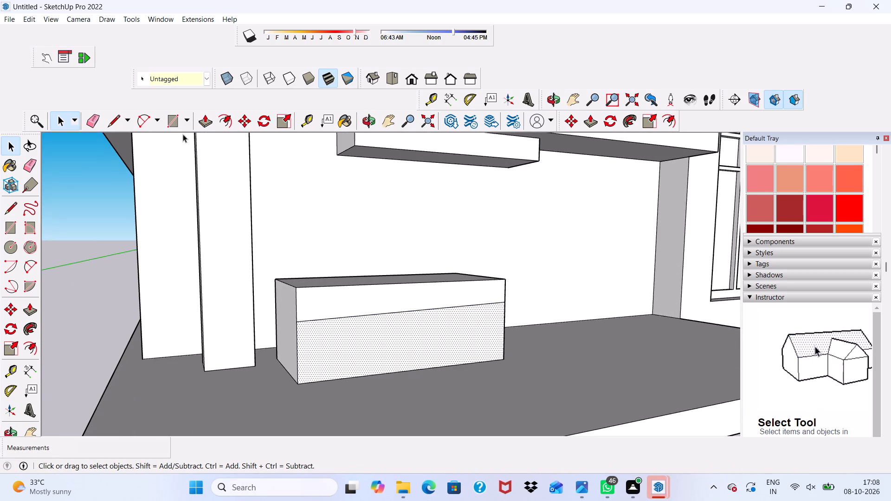
click(205, 118)
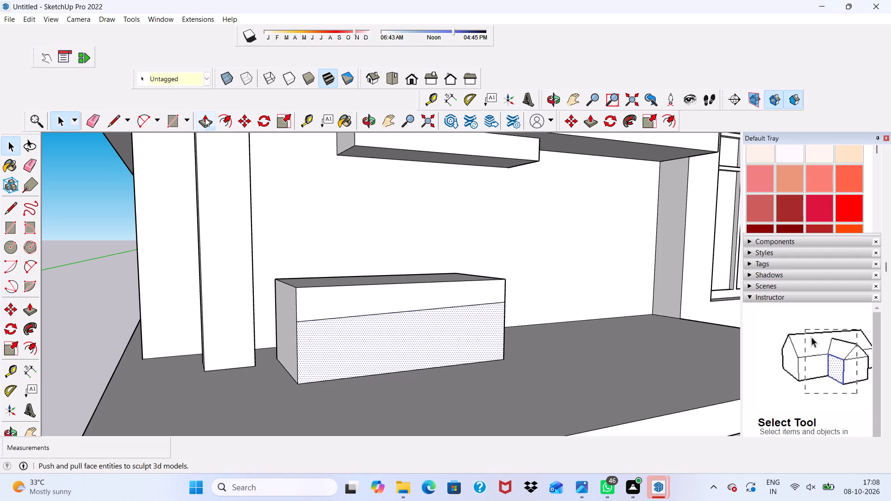
click(358, 333)
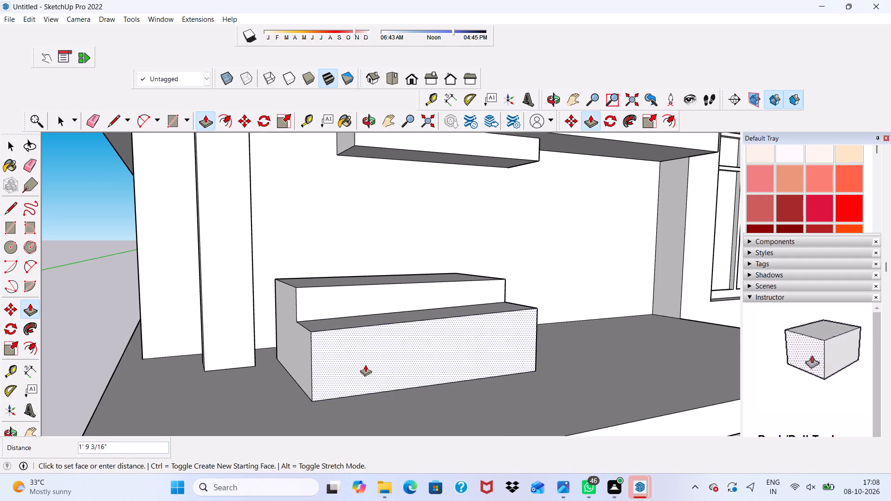
scroll(365, 365, down, 1)
middle_drag(365, 365, 204, 405)
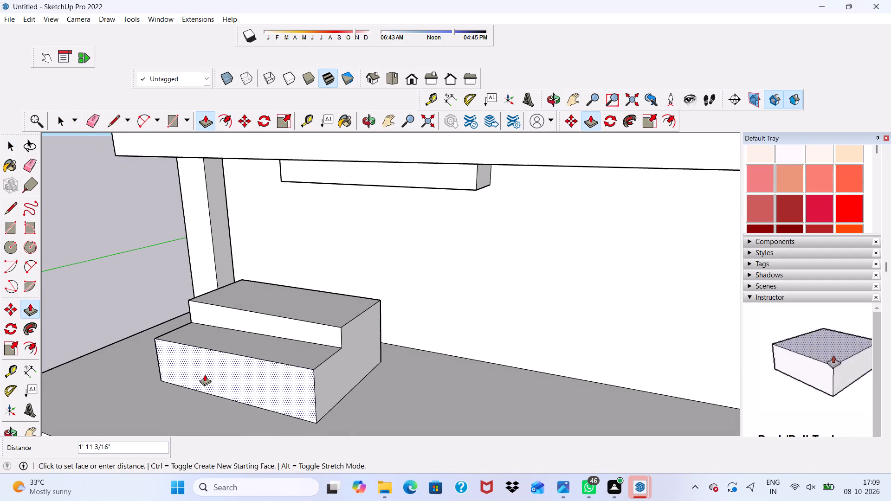
click(206, 373)
scroll(204, 373, down, 5)
middle_drag(204, 373, 282, 322)
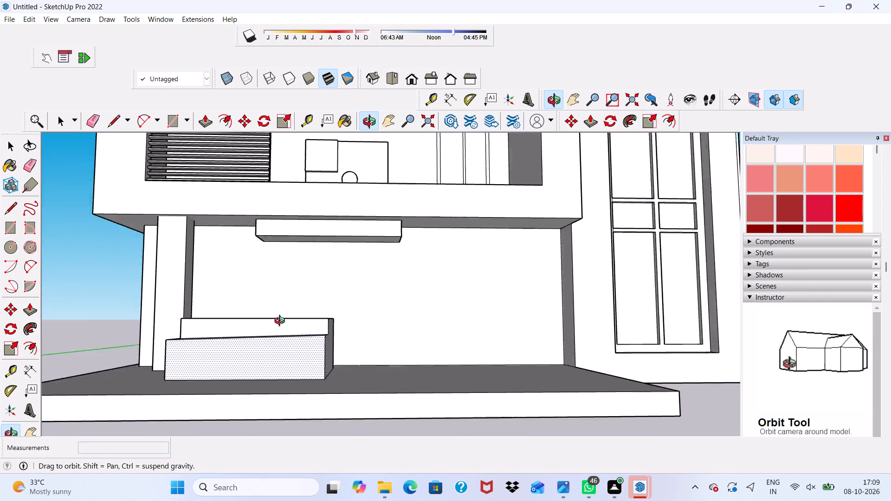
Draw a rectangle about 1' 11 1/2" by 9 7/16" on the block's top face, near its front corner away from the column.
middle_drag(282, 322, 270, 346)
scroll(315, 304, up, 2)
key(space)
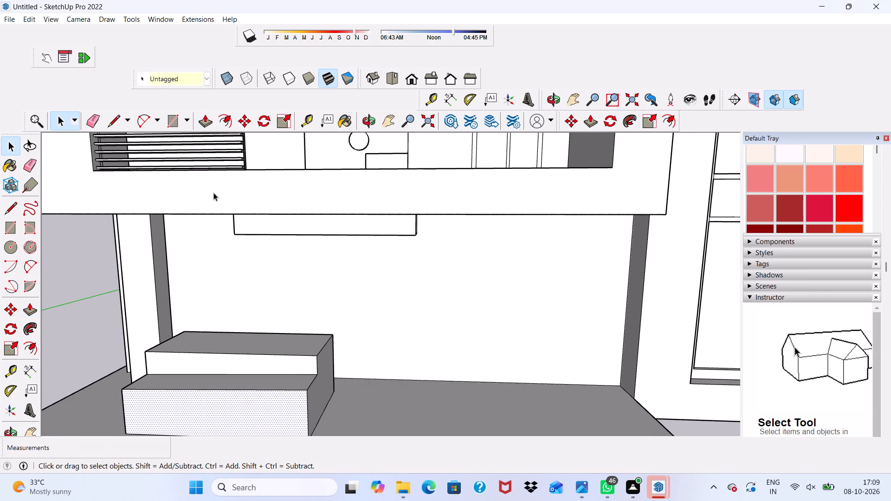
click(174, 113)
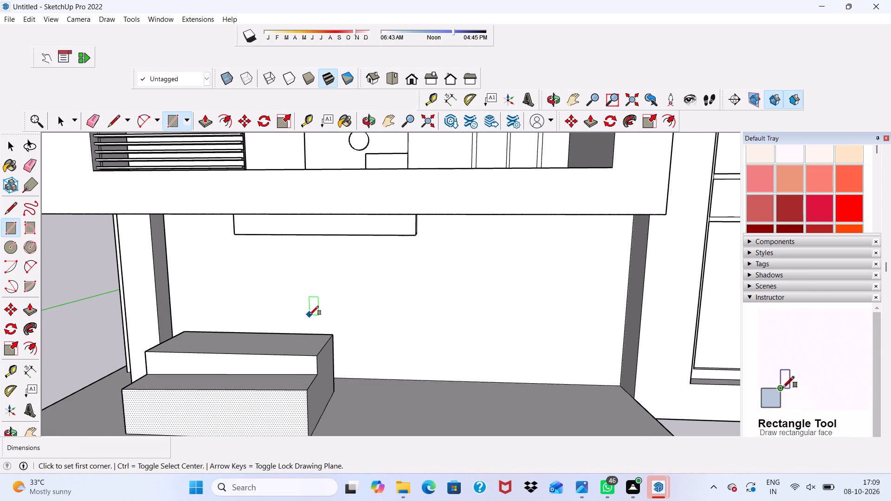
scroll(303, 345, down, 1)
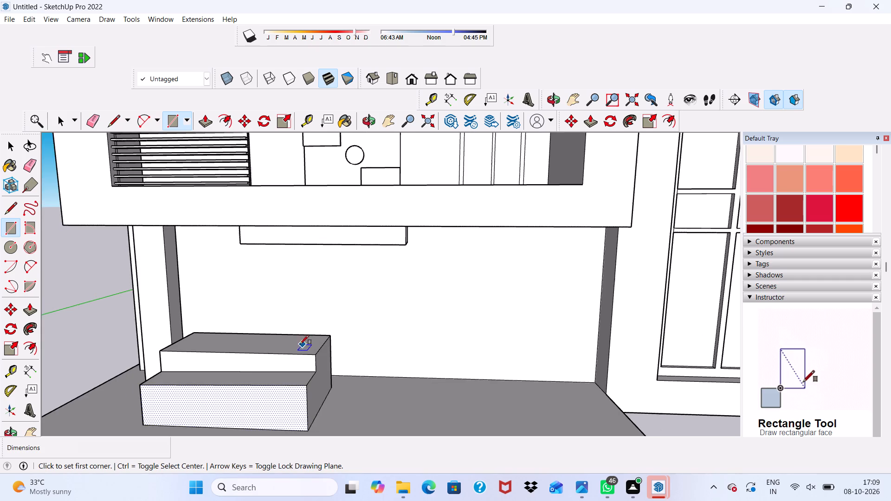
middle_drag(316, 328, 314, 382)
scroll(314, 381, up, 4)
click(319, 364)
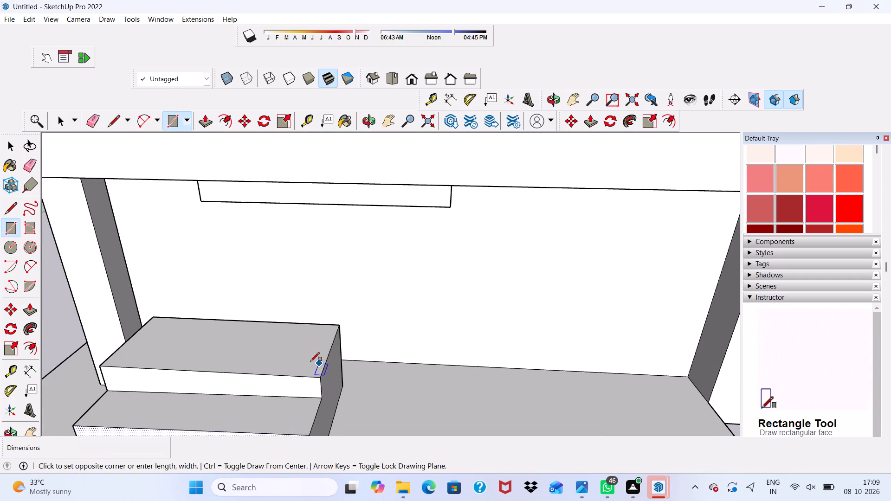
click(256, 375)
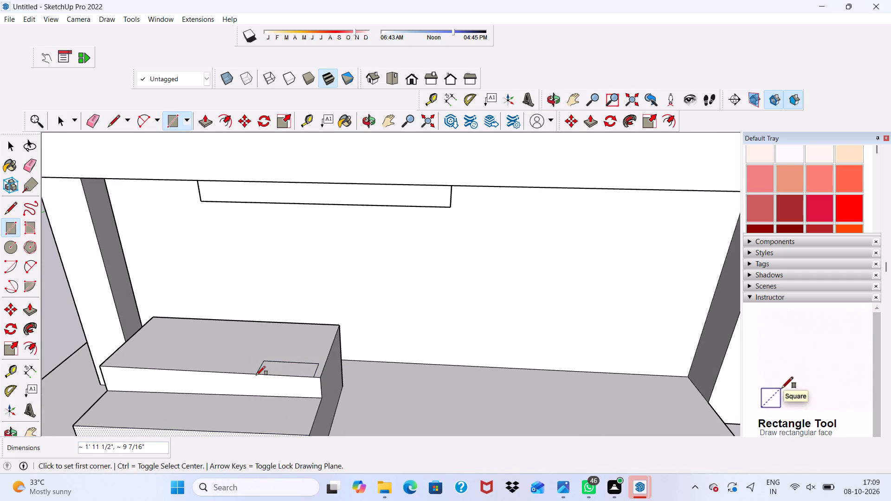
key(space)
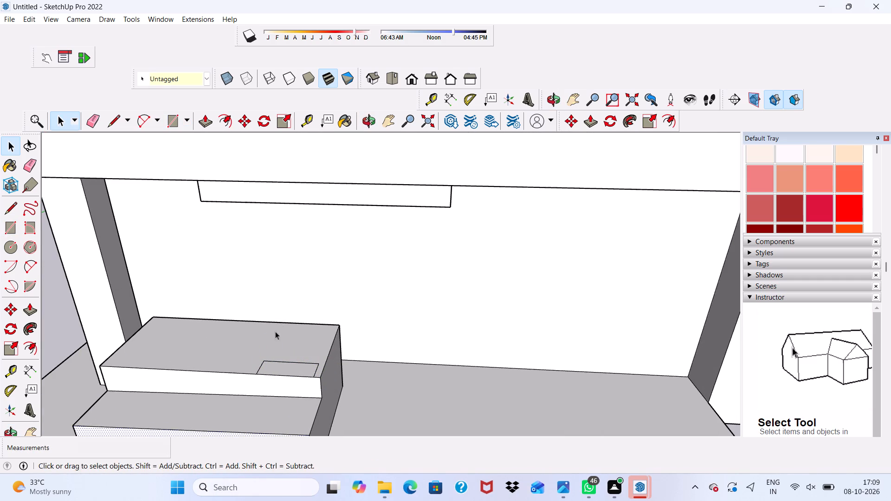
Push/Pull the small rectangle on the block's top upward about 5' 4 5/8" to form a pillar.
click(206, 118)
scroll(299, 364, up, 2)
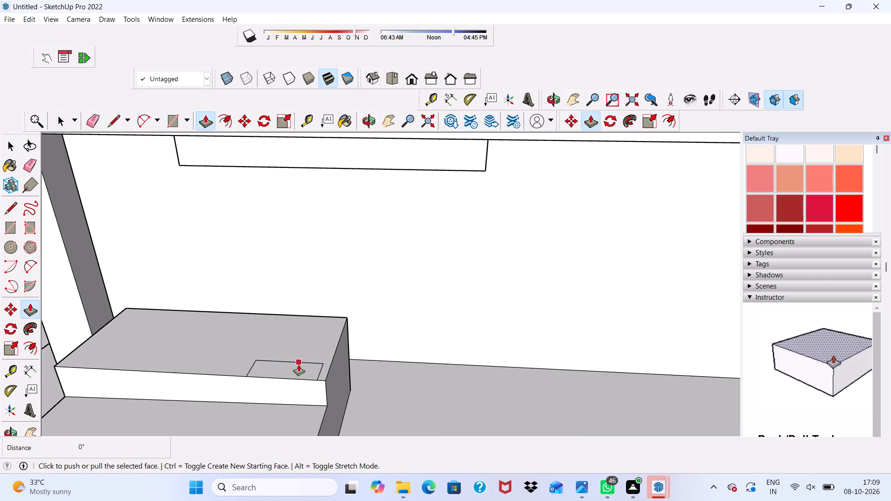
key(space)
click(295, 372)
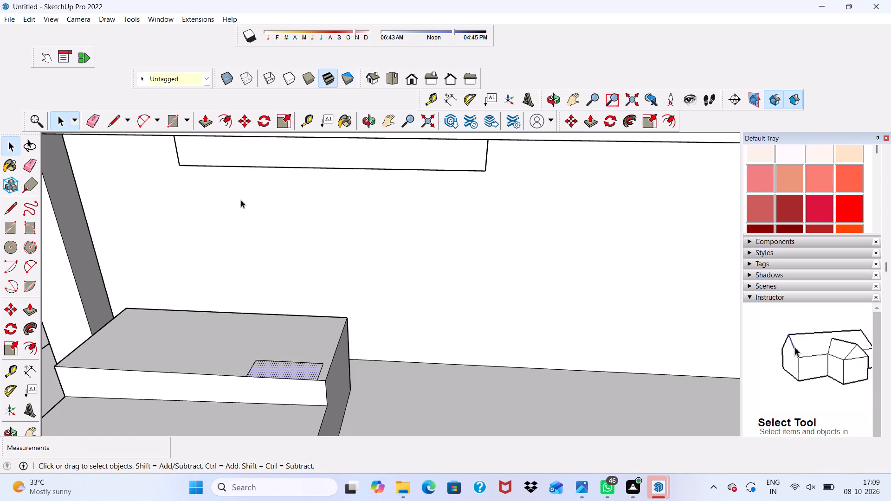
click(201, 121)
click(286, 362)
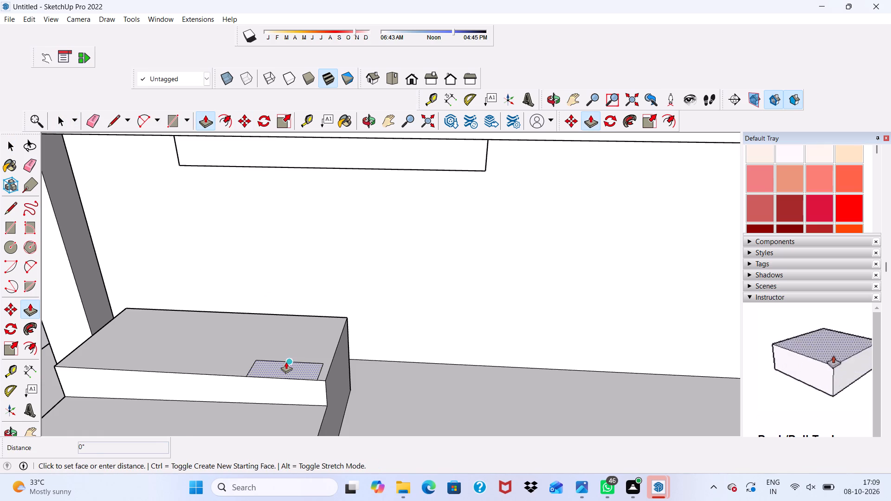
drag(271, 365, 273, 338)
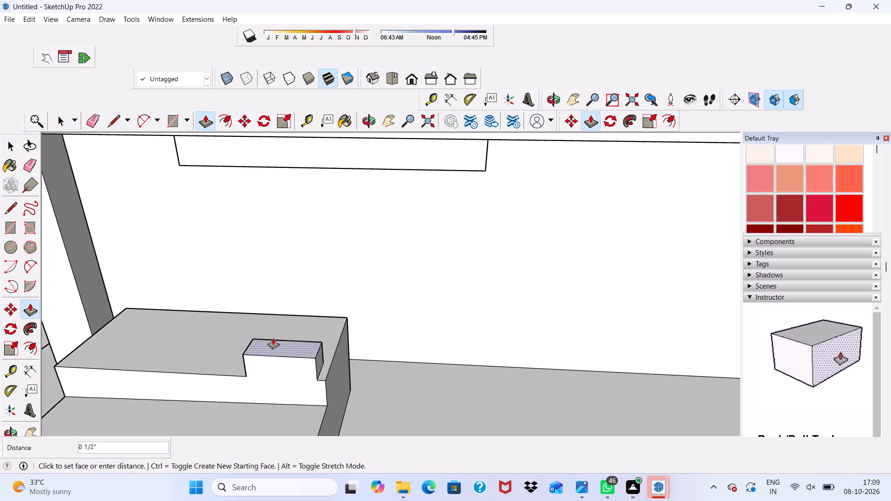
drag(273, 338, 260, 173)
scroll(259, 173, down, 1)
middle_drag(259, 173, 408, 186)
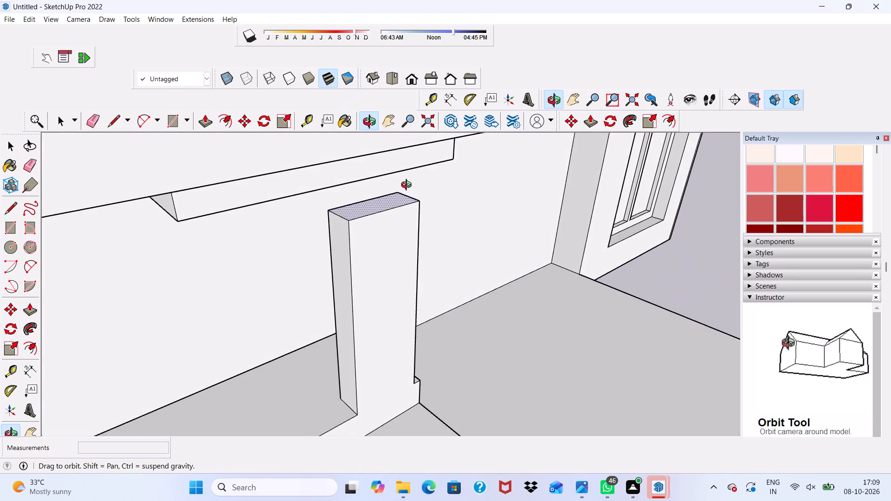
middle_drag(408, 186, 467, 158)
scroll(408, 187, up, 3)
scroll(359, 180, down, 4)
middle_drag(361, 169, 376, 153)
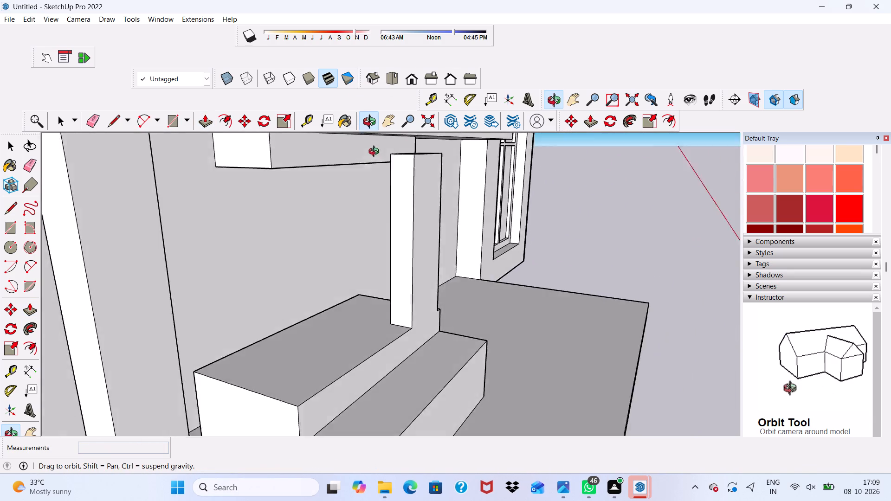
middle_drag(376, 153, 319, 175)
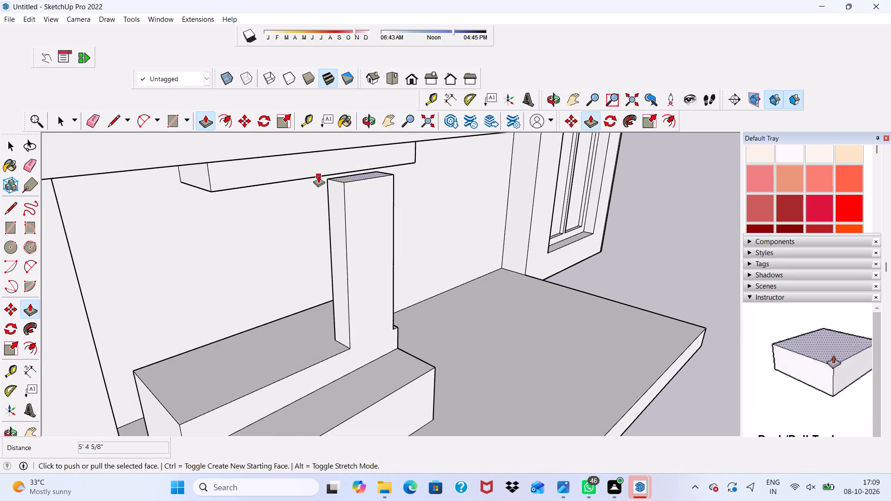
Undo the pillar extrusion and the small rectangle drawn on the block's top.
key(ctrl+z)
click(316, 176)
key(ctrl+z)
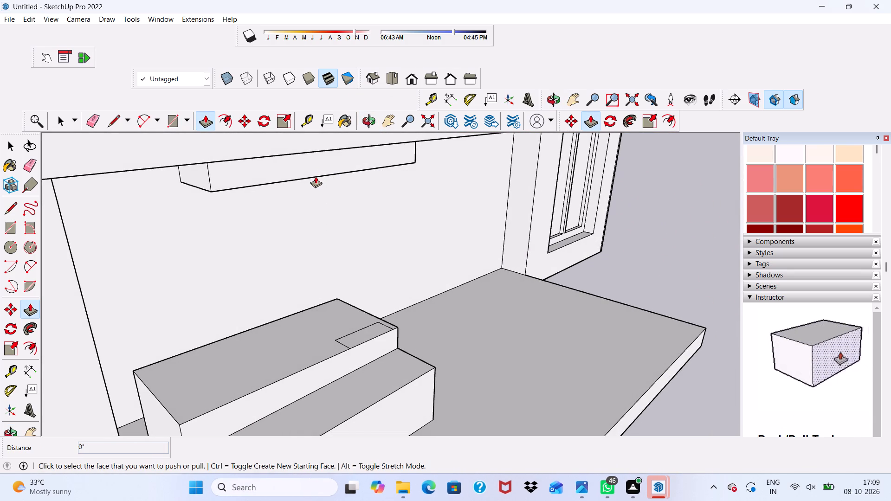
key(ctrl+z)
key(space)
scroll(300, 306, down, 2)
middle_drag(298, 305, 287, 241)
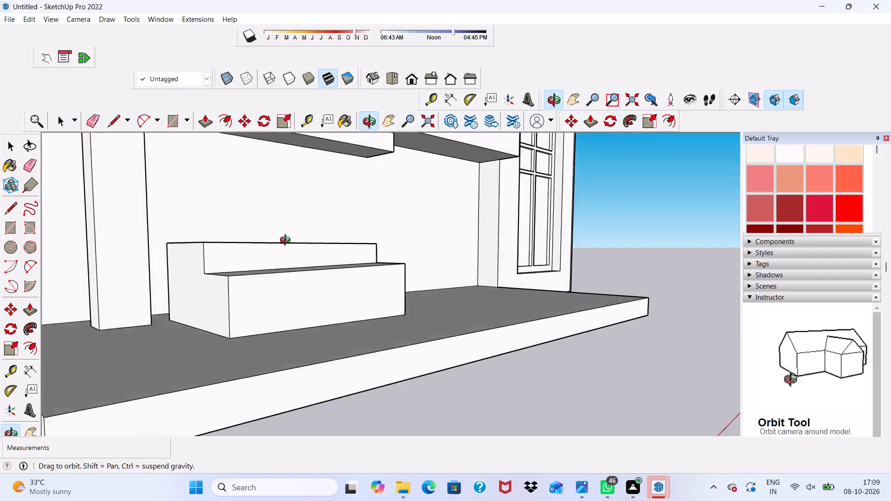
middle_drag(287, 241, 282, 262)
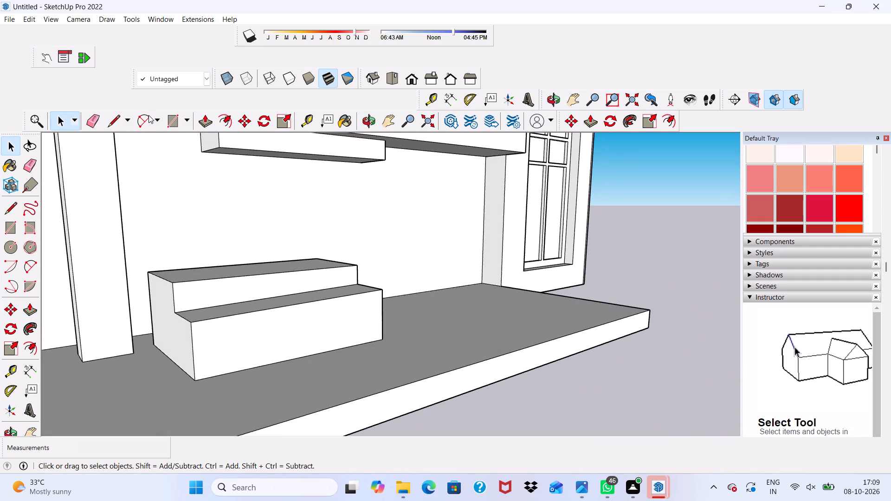
Draw a rectangle on the block's top face, starting on its back edge against the wall and near the middle of its length.
click(165, 117)
scroll(259, 220, up, 3)
scroll(256, 221, down, 2)
middle_drag(245, 230, 236, 274)
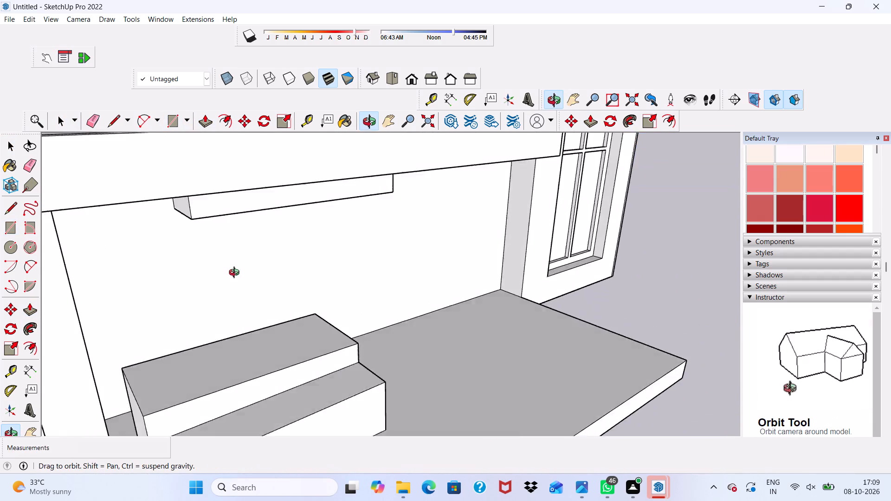
middle_drag(236, 274, 222, 300)
scroll(220, 306, up, 1)
scroll(76, 303, down, 5)
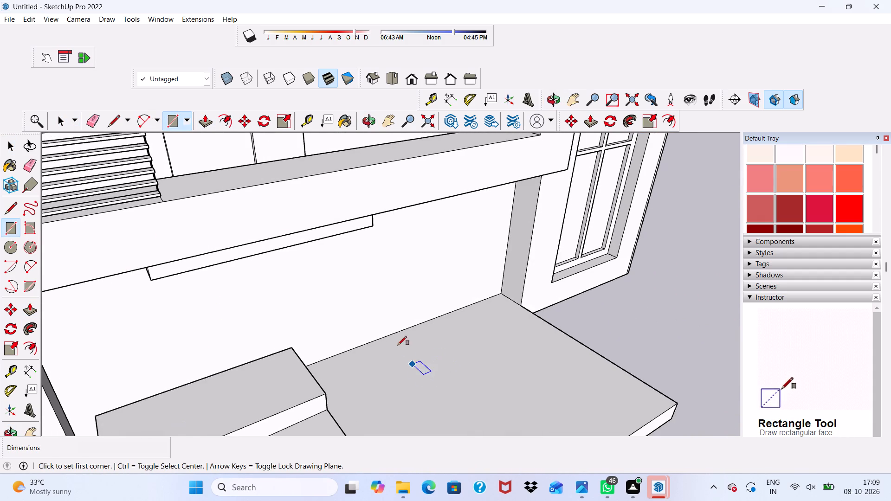
scroll(225, 345, up, 1)
scroll(225, 345, down, 8)
scroll(221, 387, up, 4)
scroll(238, 341, up, 3)
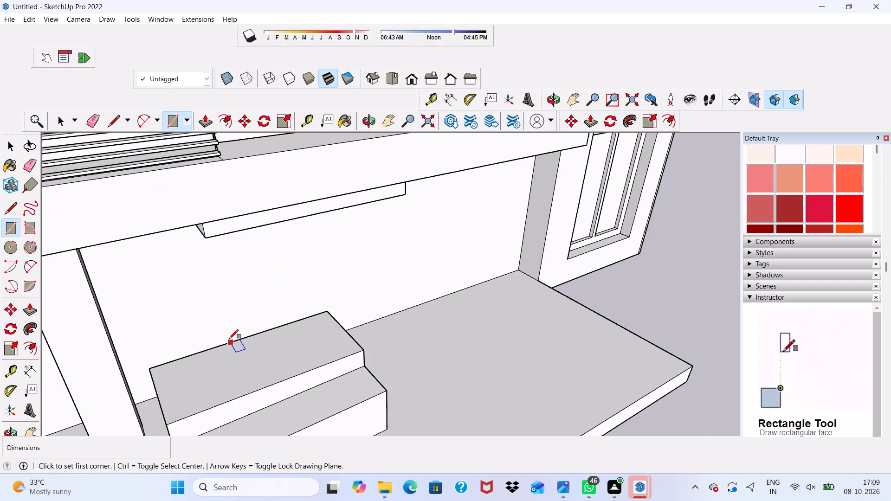
click(220, 344)
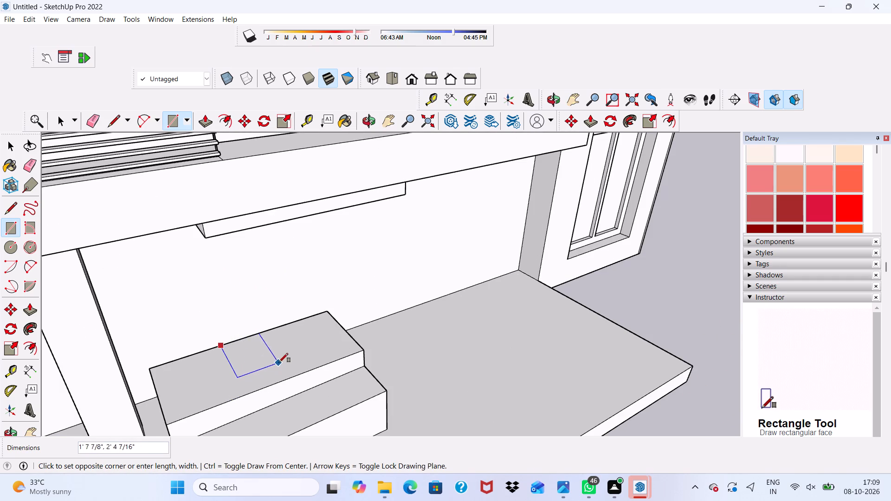
click(280, 353)
key(space)
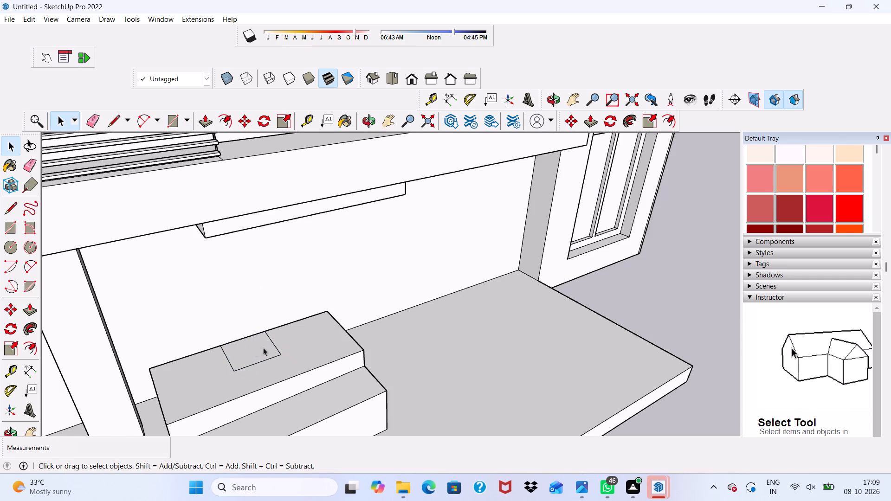
Push/Pull the rectangle at the block's back edge upward about 4' 10 15/16" to form a pillar reaching the hanging beam.
click(261, 345)
click(205, 116)
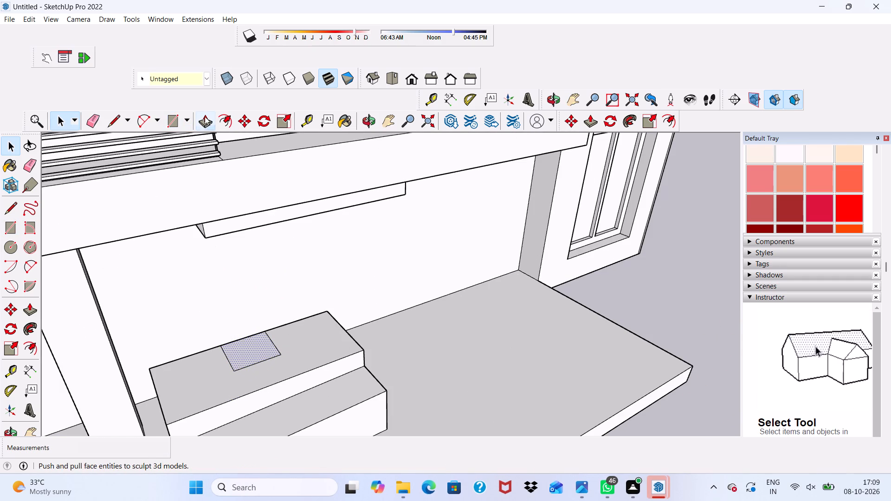
click(252, 342)
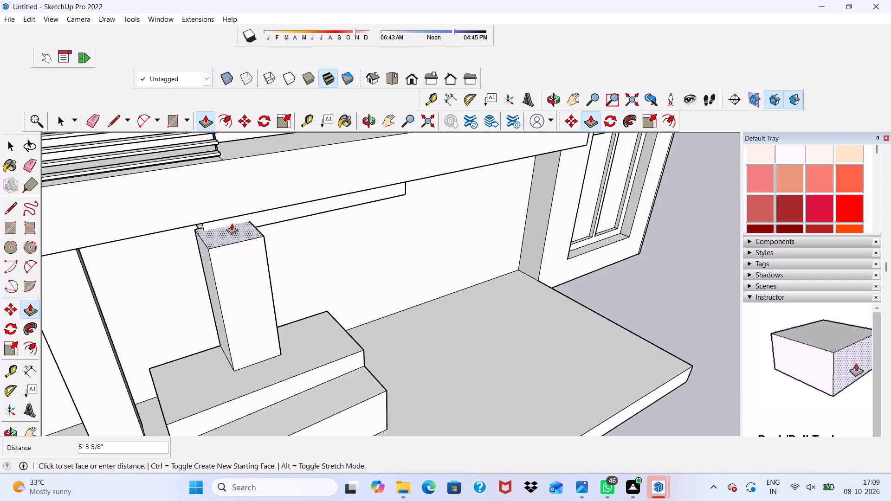
scroll(242, 229, up, 9)
scroll(240, 227, down, 4)
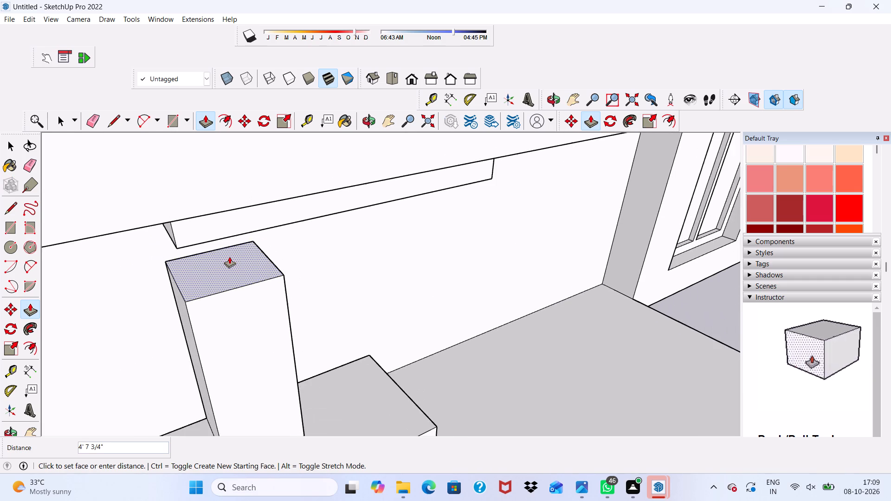
middle_drag(228, 257, 270, 163)
scroll(235, 206, up, 3)
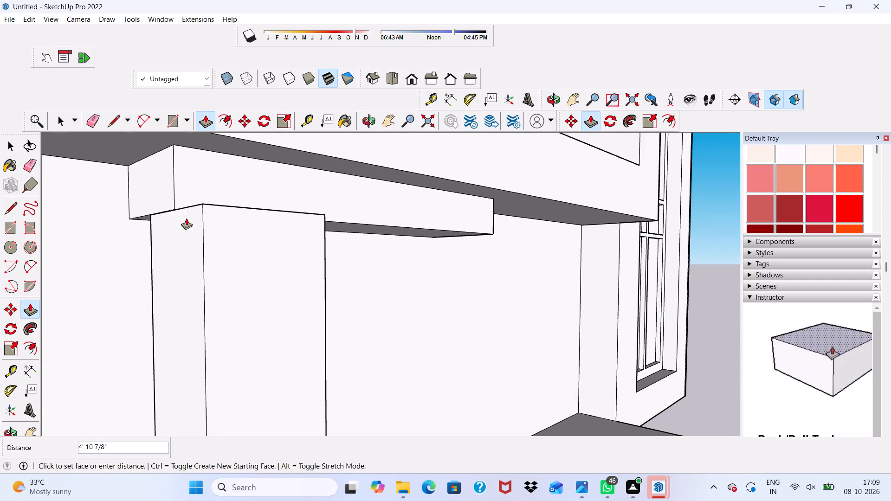
click(173, 217)
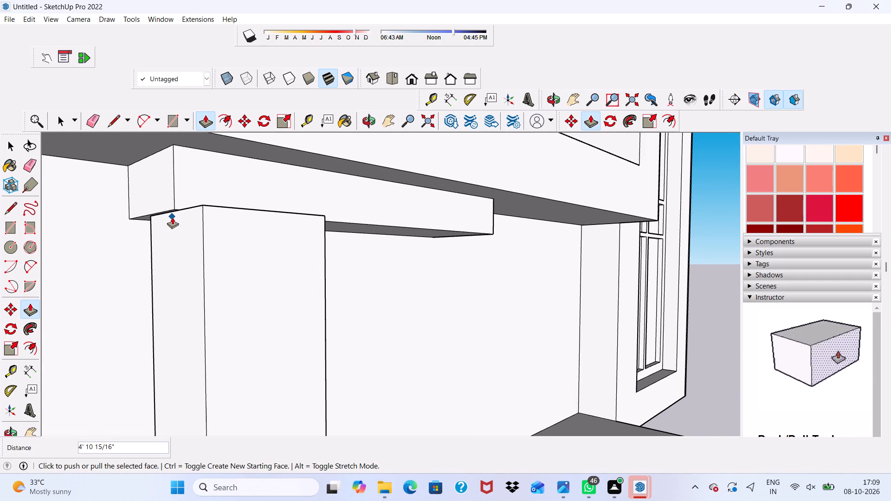
Readjust the pillar's height with Push/Pull so its top meets the underside of the hanging beam.
scroll(229, 239, up, 1)
drag(232, 244, 183, 281)
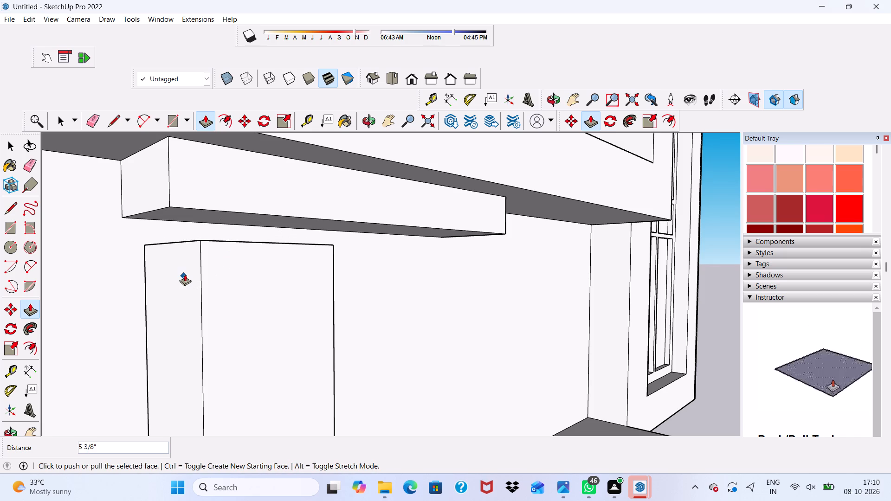
drag(192, 247, 195, 225)
click(195, 225)
drag(195, 220, 195, 213)
click(195, 213)
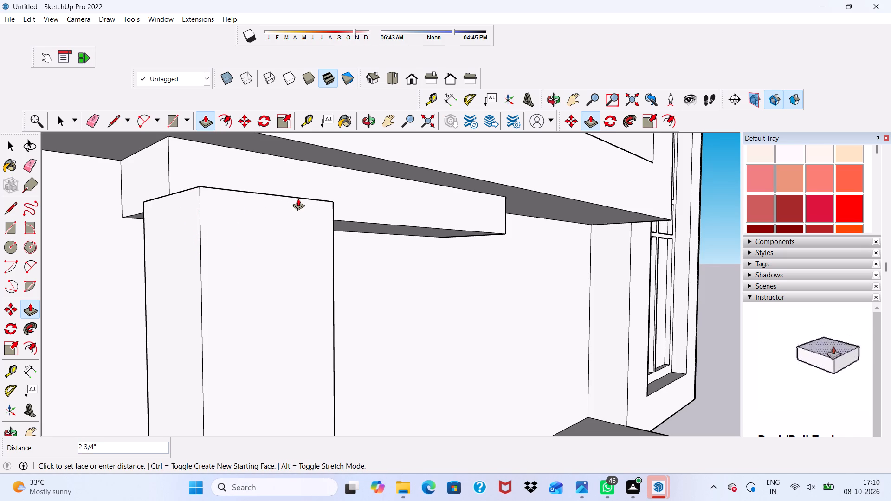
click(251, 214)
Push/Pull the pillar's front face inward about 9 13/16" to make the pillar thinner beneath the beam.
key(space)
click(256, 266)
scroll(256, 266, up, 1)
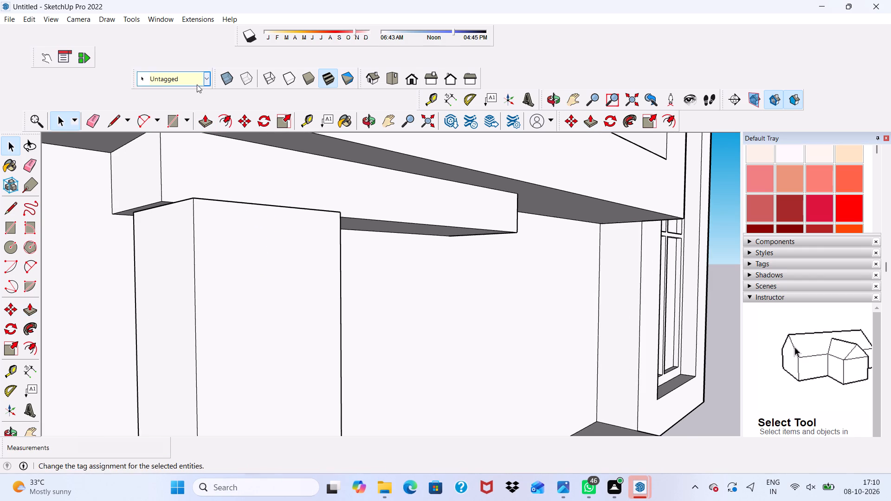
click(256, 258)
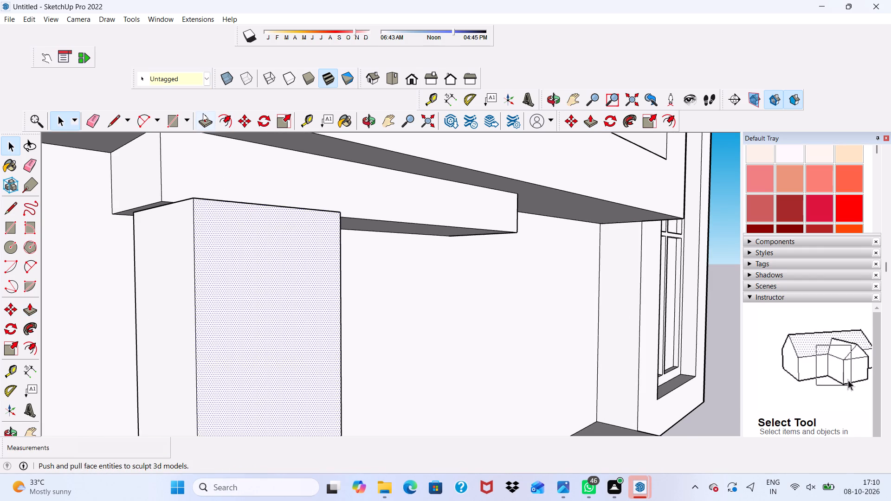
click(204, 113)
drag(269, 286, 225, 285)
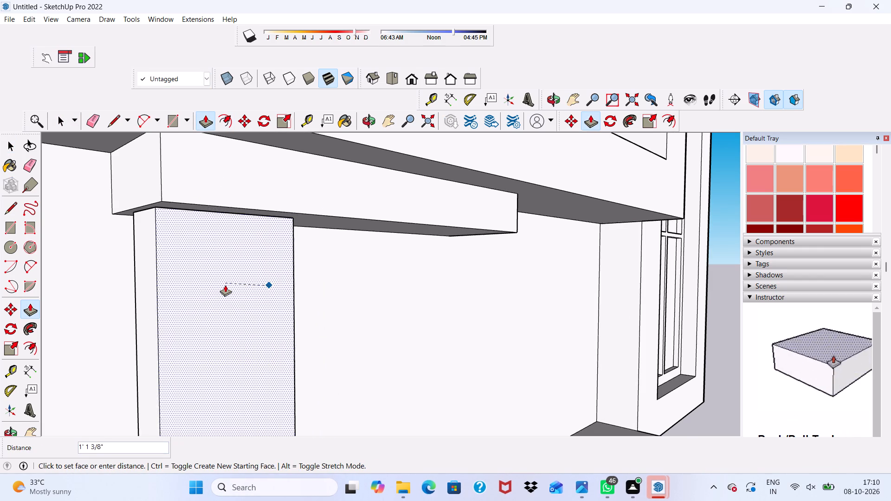
drag(225, 285, 236, 263)
scroll(239, 242, down, 3)
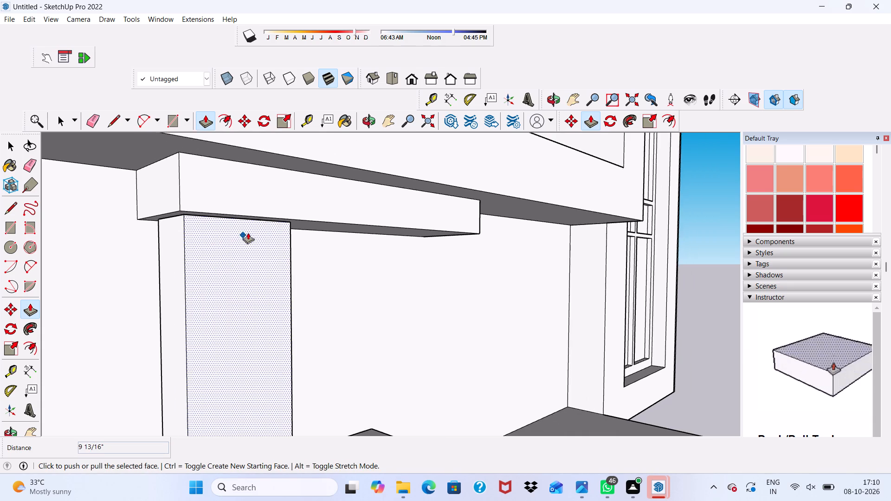
Examine the thinned pillar between the stepped block and the hanging beam from the front and at an angle.
middle_drag(291, 212, 440, 233)
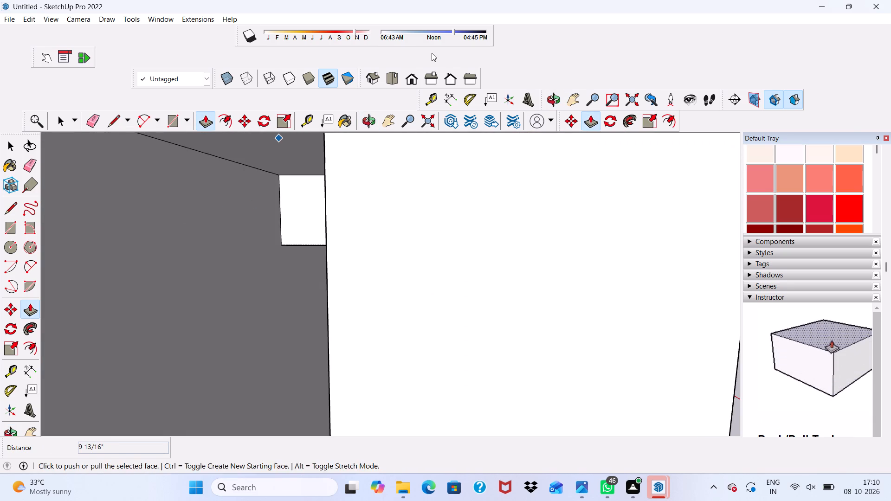
click(419, 83)
scroll(399, 165, down, 9)
middle_drag(433, 217, 432, 207)
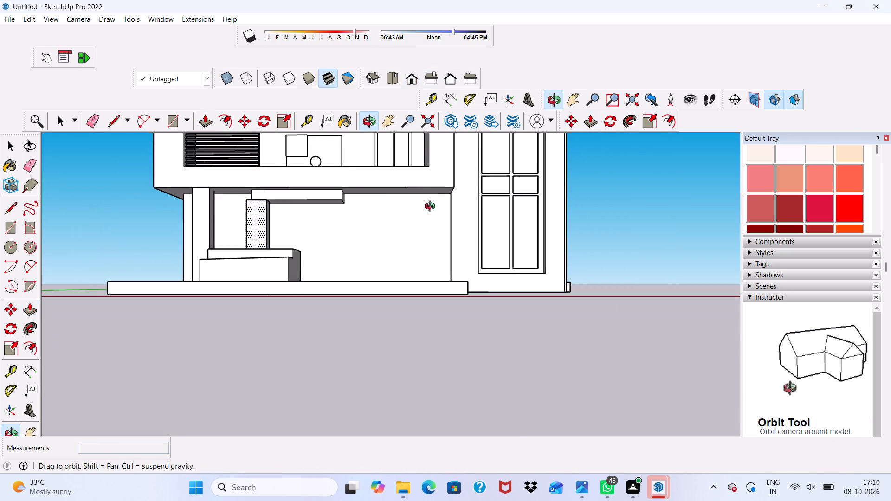
middle_drag(432, 207, 491, 251)
scroll(325, 234, up, 7)
middle_drag(260, 195, 340, 169)
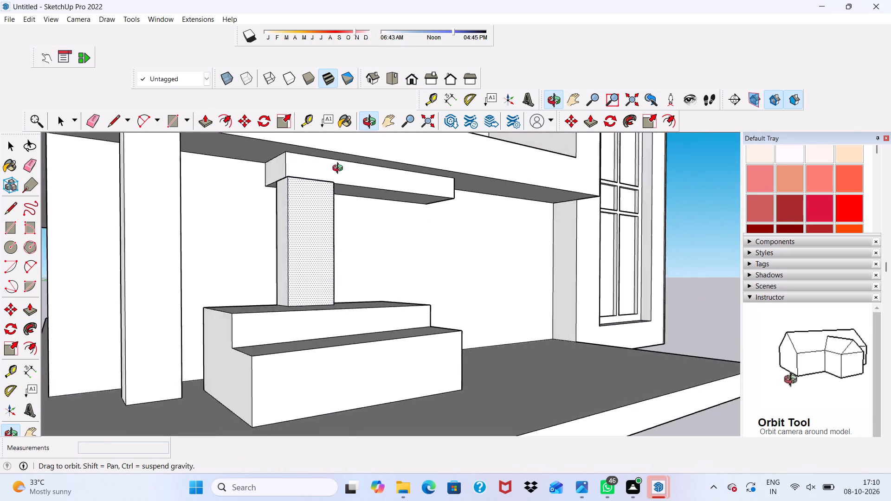
Push/Pull the pillar's front face inward twice, the second time about 3 7/8", to make the pillar thinner.
middle_drag(340, 169, 360, 217)
scroll(345, 248, up, 7)
drag(345, 250, 339, 236)
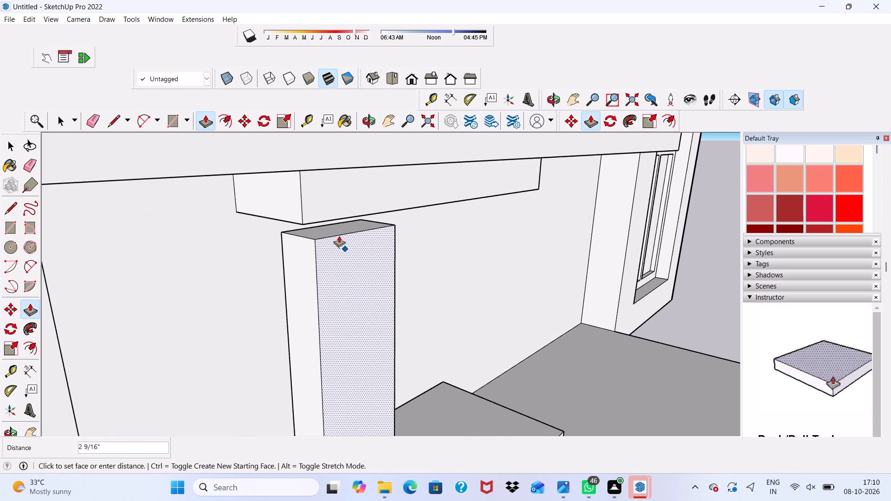
drag(339, 236, 333, 232)
middle_drag(291, 252, 287, 249)
scroll(322, 193, down, 1)
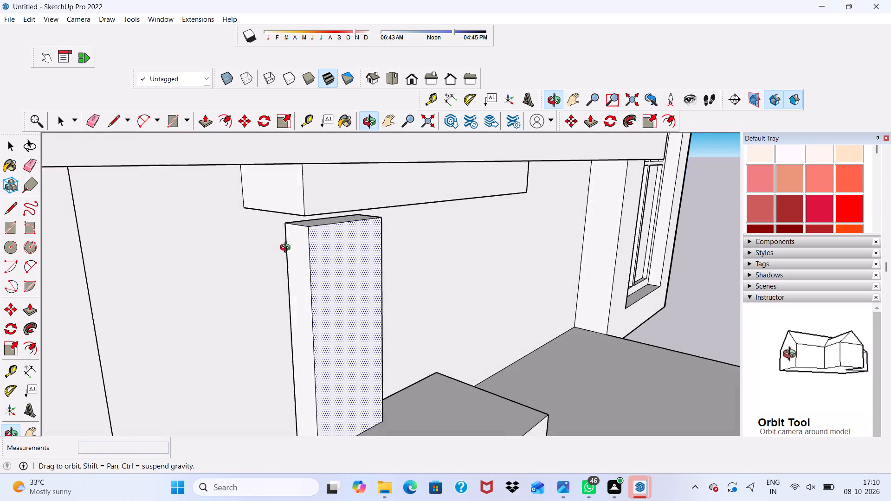
middle_drag(287, 249, 286, 250)
scroll(310, 257, up, 4)
drag(323, 255, 311, 234)
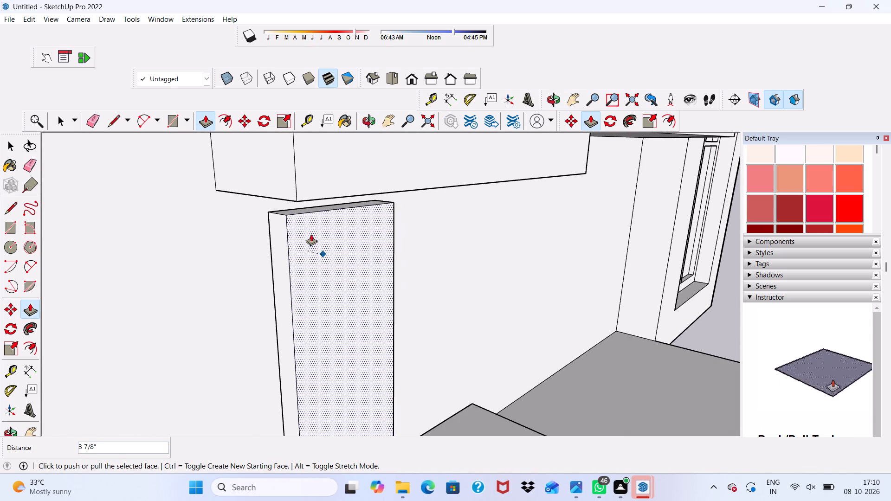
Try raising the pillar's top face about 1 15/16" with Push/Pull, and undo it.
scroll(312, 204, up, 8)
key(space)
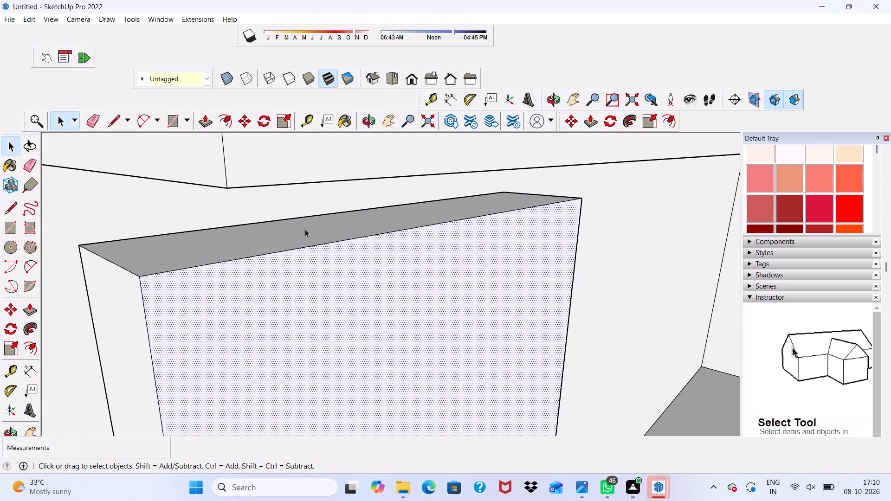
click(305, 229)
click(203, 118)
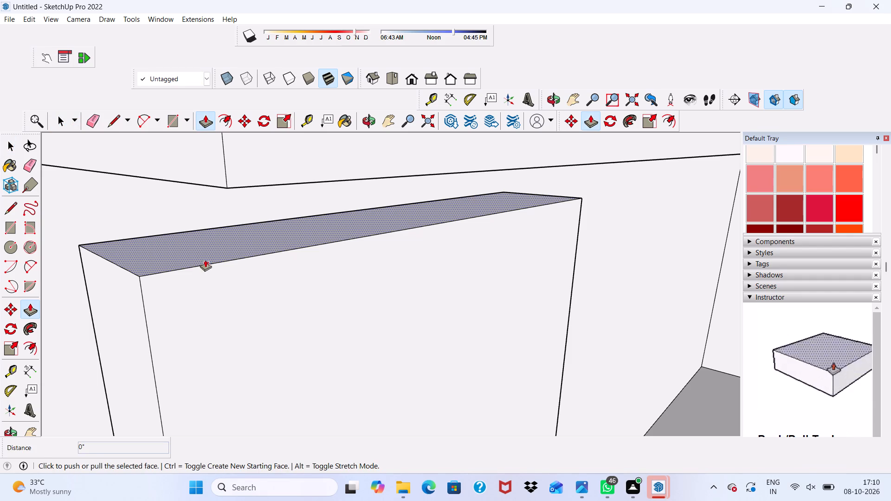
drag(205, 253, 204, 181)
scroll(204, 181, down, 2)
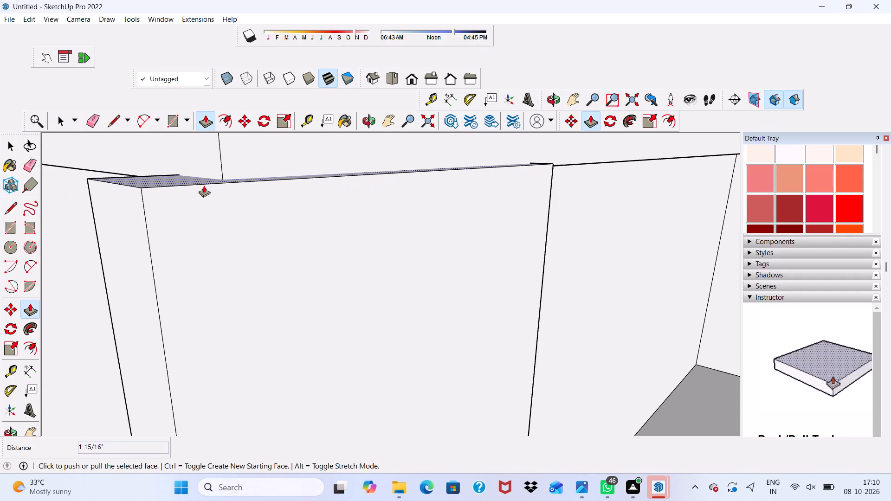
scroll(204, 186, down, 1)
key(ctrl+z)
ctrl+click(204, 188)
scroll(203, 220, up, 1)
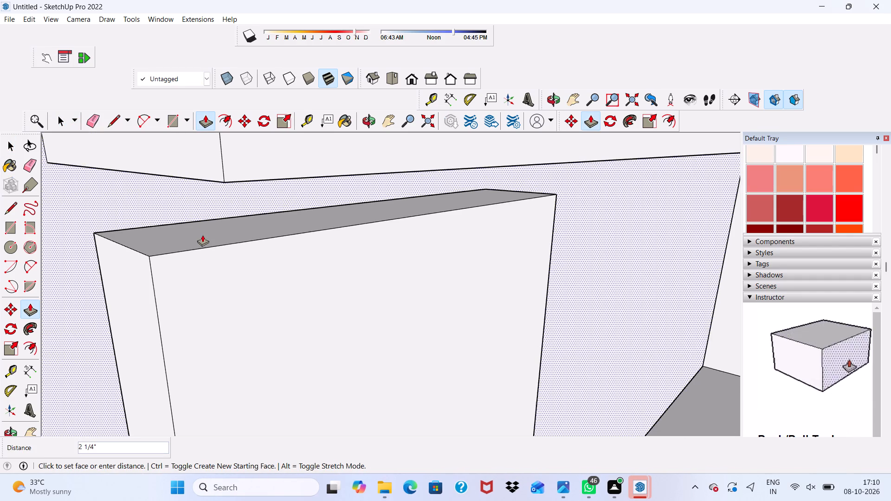
Push/Pull the pillar's top face up about 1 1/2" and slightly more, to the underside of the hanging beam.
key(space)
click(193, 238)
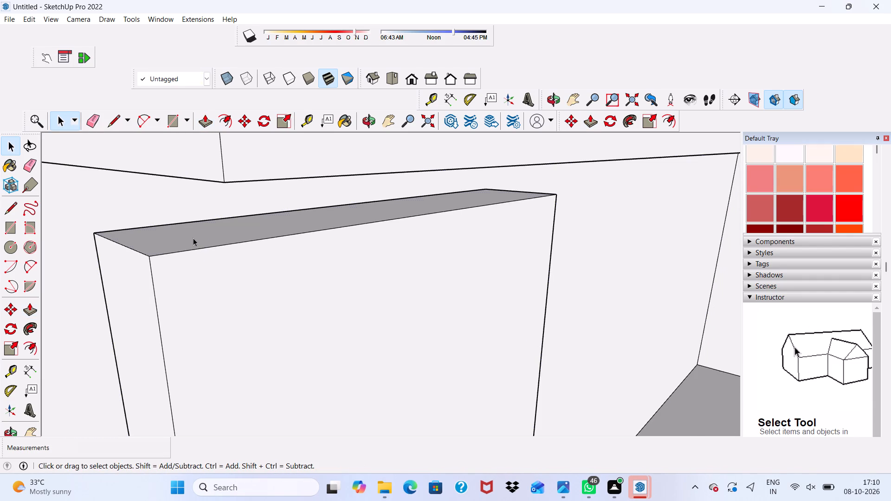
click(210, 120)
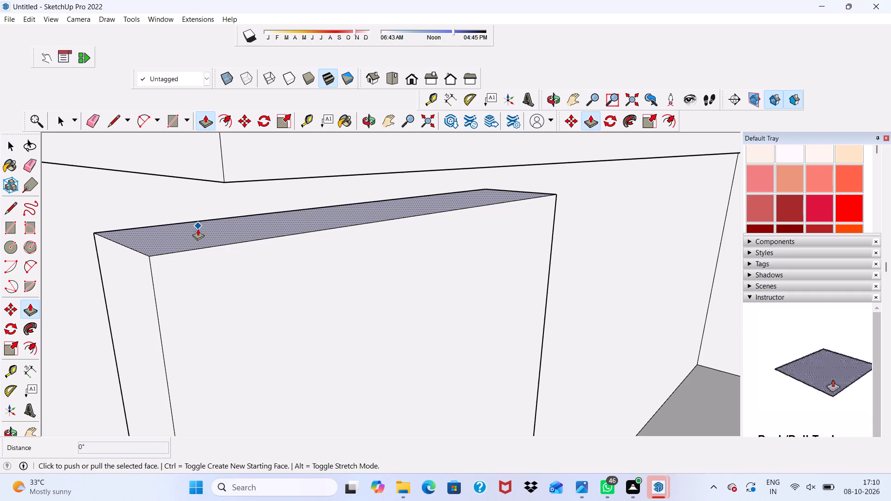
drag(198, 235, 202, 189)
scroll(207, 194, down, 3)
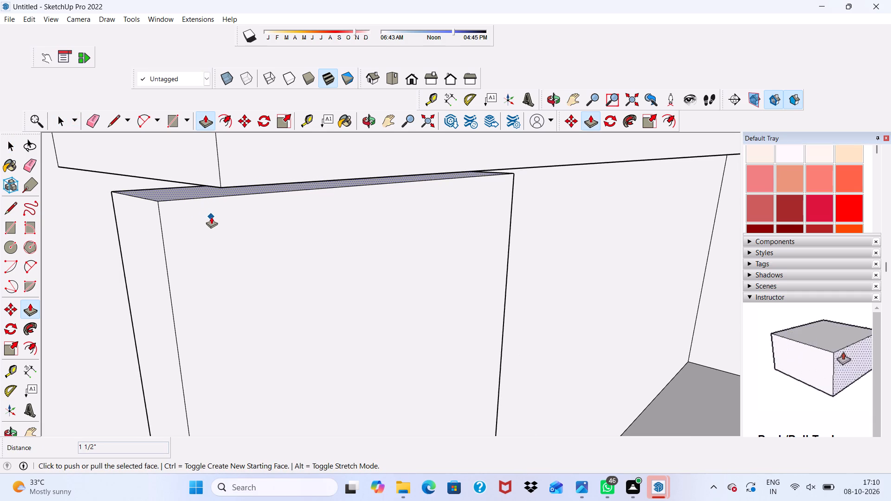
scroll(198, 194, up, 1)
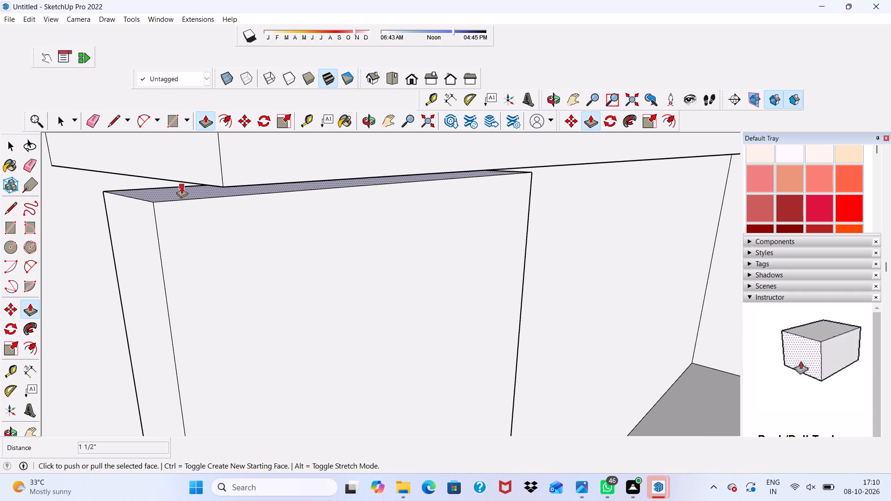
scroll(181, 186, down, 2)
scroll(181, 186, up, 2)
drag(182, 189, 184, 179)
click(184, 179)
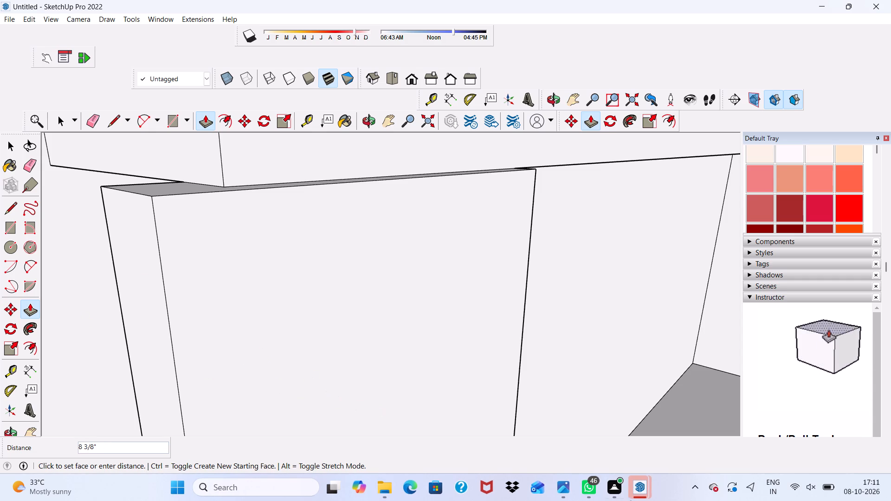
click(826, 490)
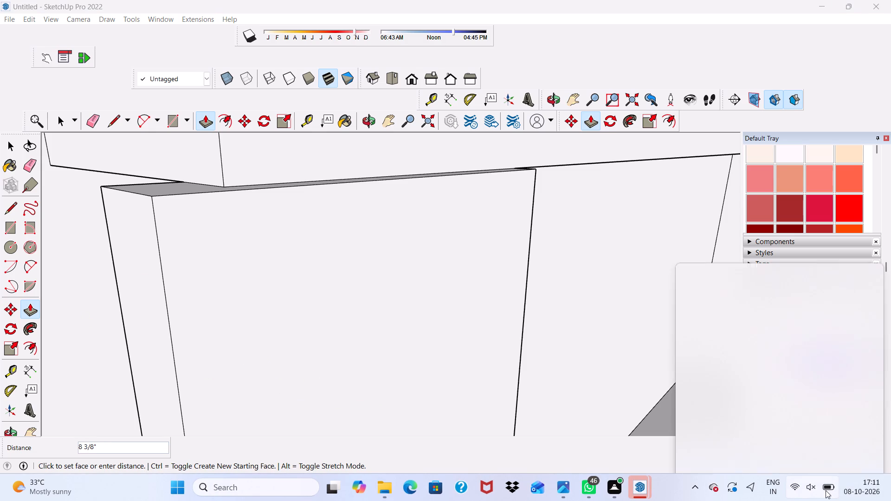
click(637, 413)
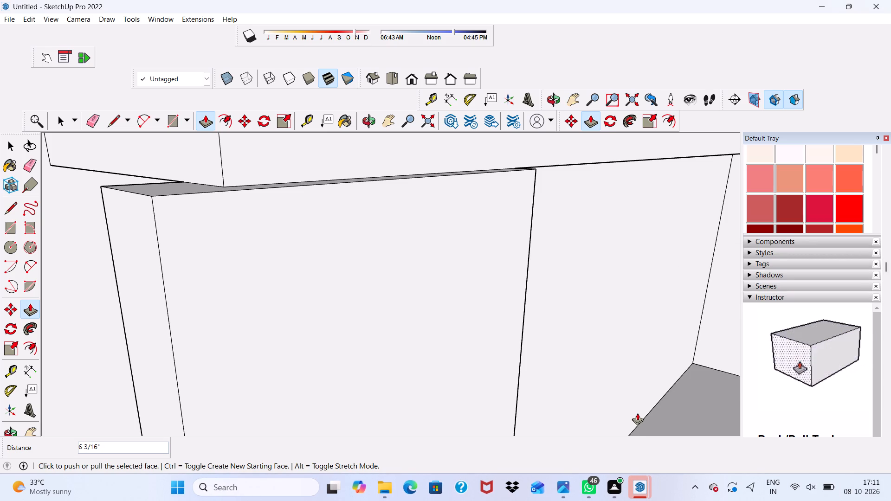
Examine the house exterior from the side and front, including the area beneath the upper-floor overhang.
scroll(637, 413, down, 4)
scroll(634, 416, up, 3)
scroll(634, 416, down, 8)
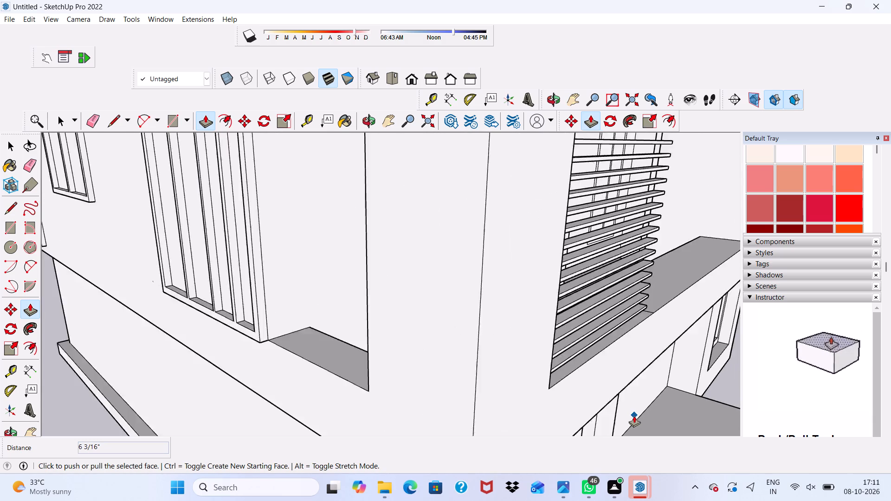
scroll(634, 416, down, 3)
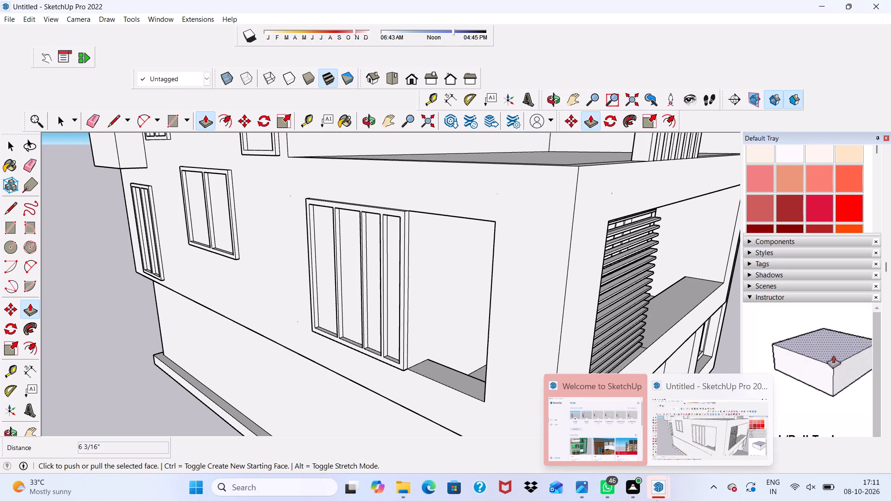
scroll(651, 500, down, 3)
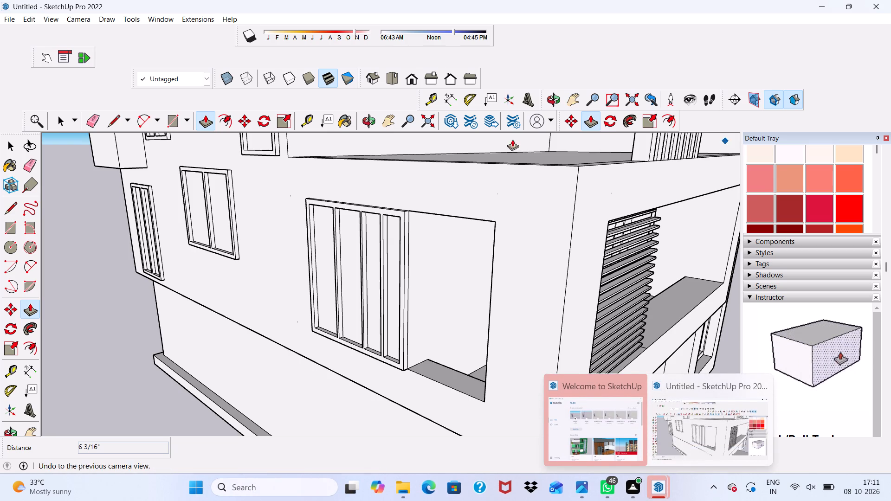
scroll(306, 360, down, 1)
scroll(190, 175, down, 2)
scroll(419, 98, down, 2)
middle_drag(450, 270, 526, 207)
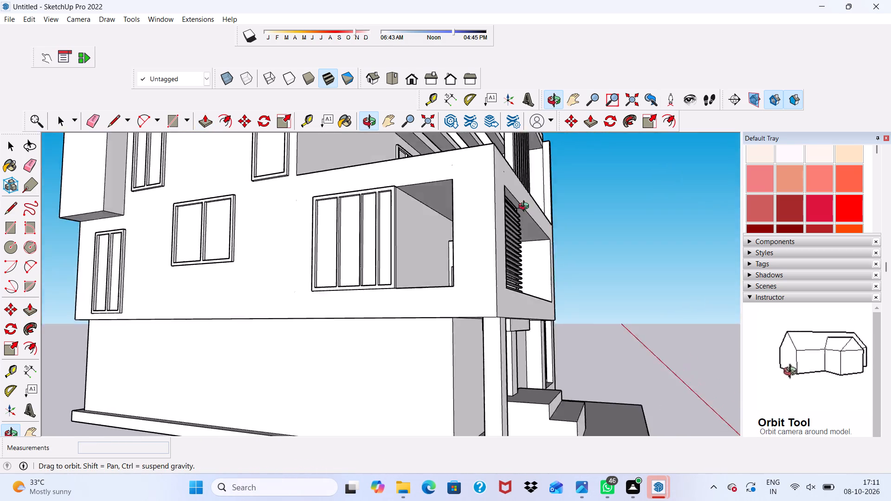
middle_drag(526, 207, 347, 186)
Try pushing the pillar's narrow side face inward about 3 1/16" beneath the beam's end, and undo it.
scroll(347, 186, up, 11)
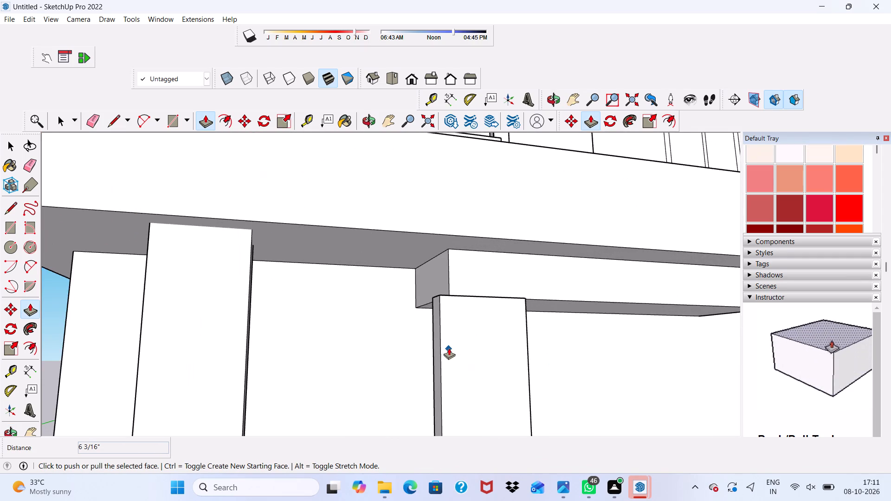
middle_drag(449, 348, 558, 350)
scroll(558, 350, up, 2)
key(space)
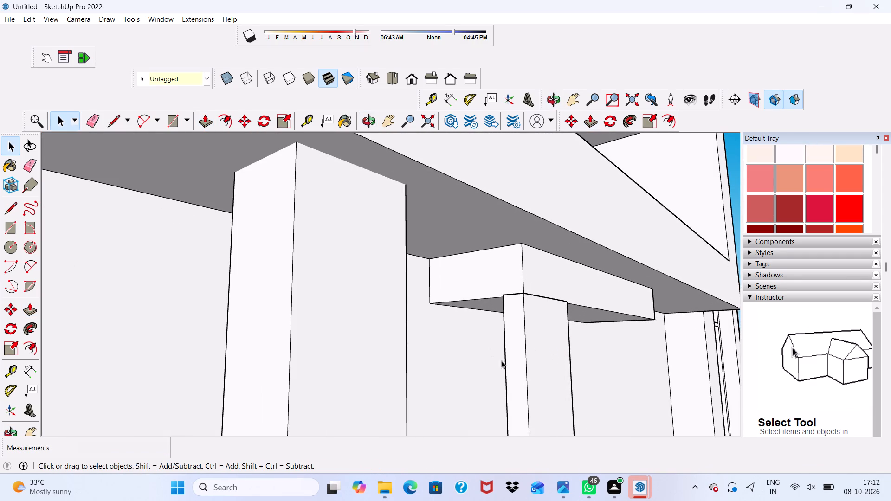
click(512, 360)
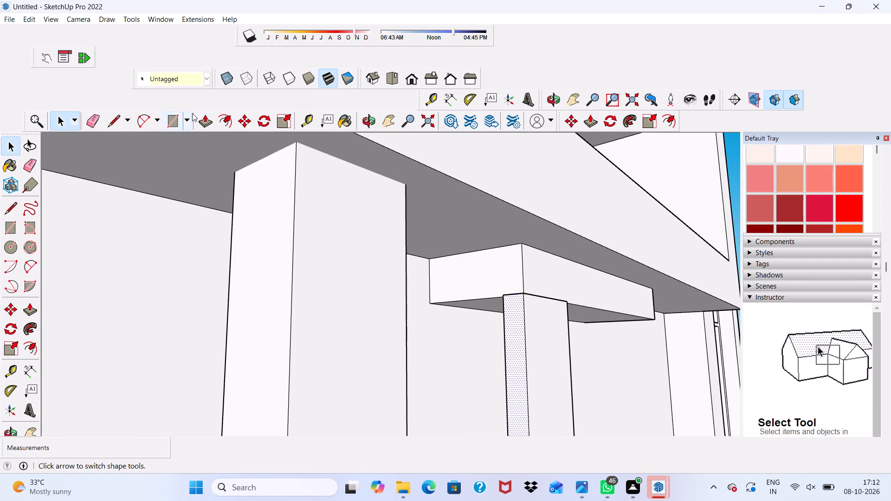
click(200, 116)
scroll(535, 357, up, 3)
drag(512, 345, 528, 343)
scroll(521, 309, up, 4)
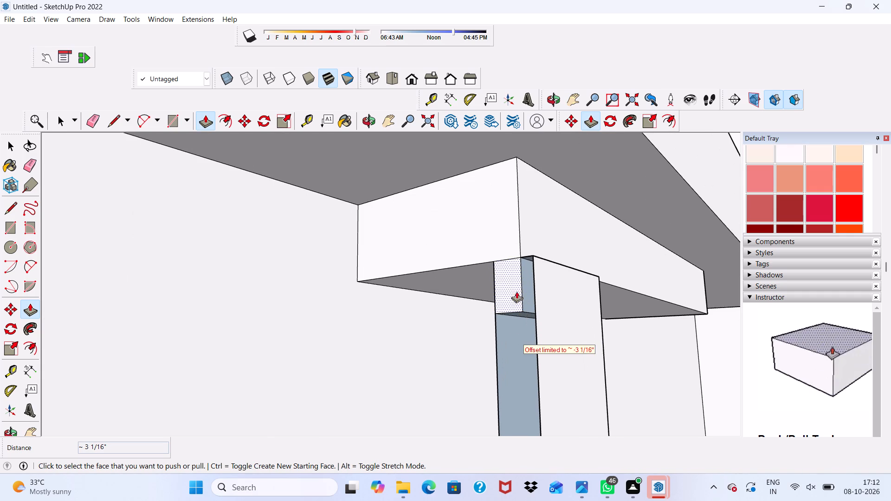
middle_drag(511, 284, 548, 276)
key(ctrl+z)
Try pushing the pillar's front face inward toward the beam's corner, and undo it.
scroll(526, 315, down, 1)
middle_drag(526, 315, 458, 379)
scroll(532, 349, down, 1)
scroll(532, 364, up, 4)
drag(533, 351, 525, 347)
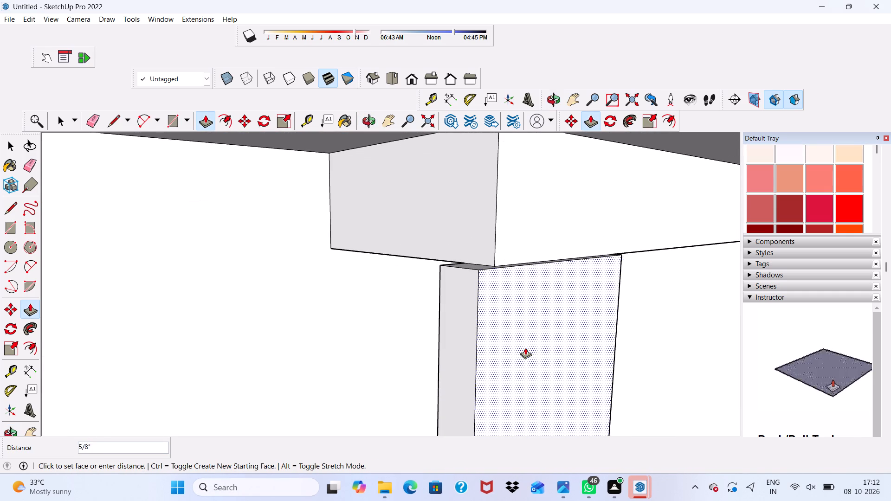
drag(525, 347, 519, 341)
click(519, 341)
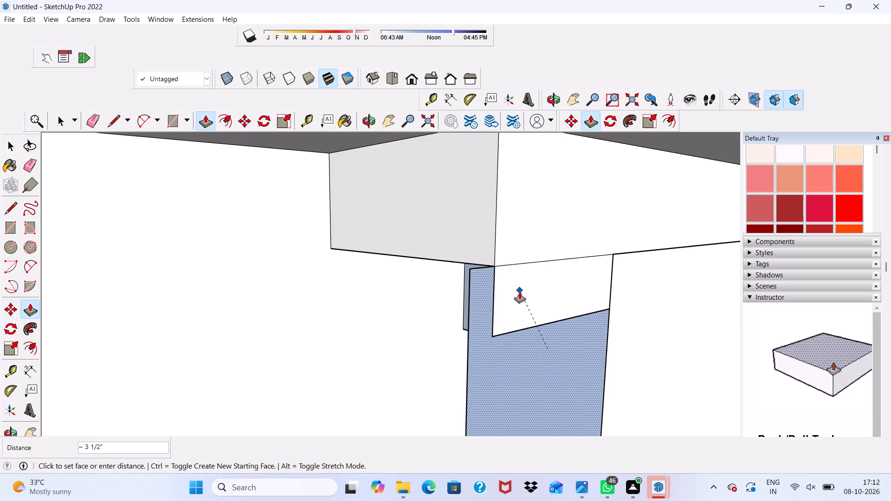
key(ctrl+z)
Push/Pull the pillar's front face inward about 1".
drag(528, 315, 529, 315)
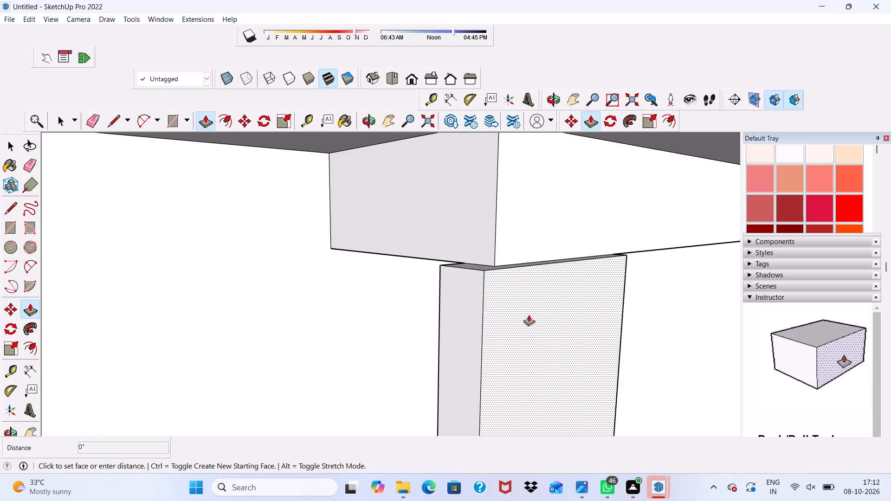
drag(529, 315, 520, 306)
scroll(518, 301, down, 3)
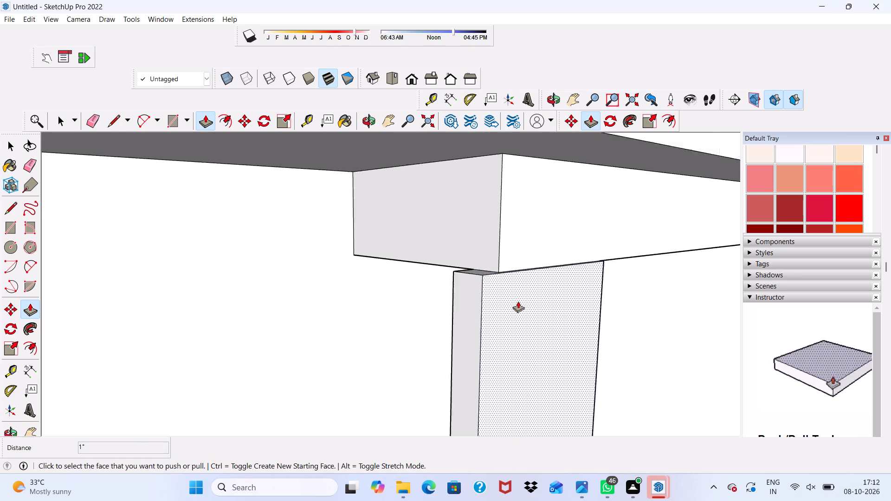
scroll(518, 301, down, 2)
Push/Pull the hanging beam's end face outward about 7 5/8" so the beam extends past the pillar's side.
middle_drag(552, 323, 397, 269)
scroll(401, 269, down, 11)
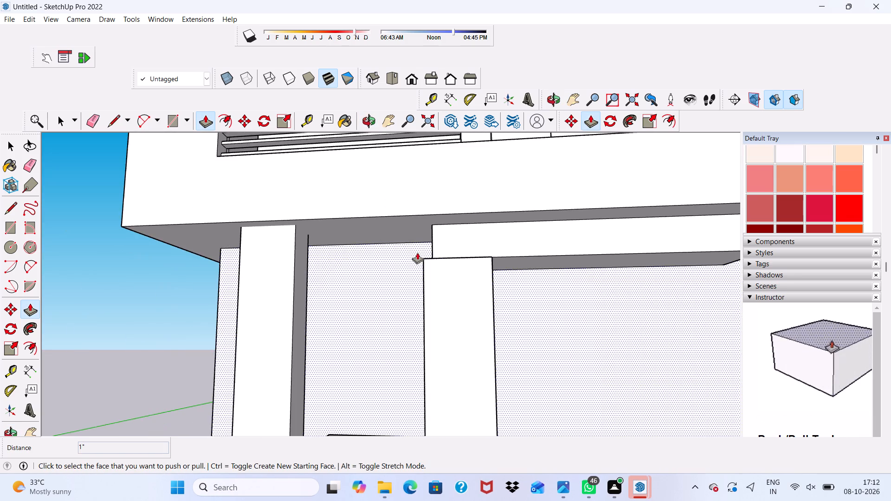
middle_drag(417, 252, 544, 271)
scroll(544, 271, up, 3)
click(491, 270)
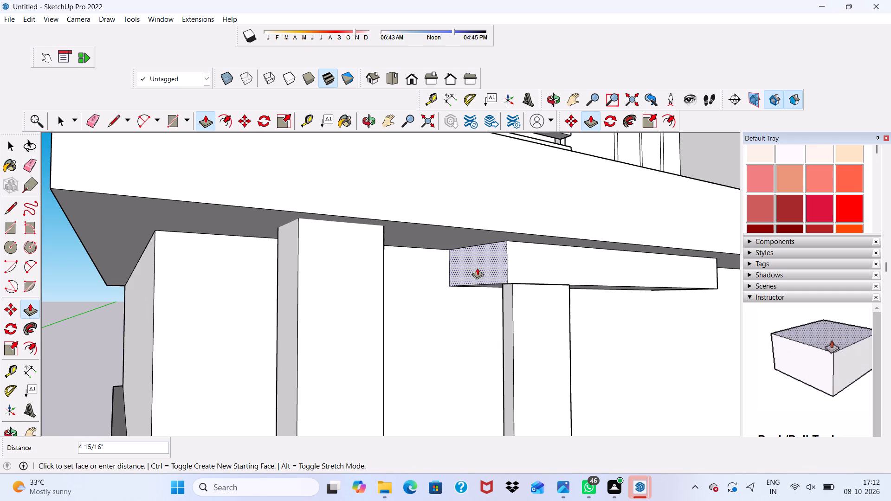
click(471, 269)
Examine the extended beam, the pillar and the stepped block from below, from the side and from the front.
scroll(598, 297, down, 1)
middle_drag(598, 297, 552, 244)
scroll(552, 244, up, 2)
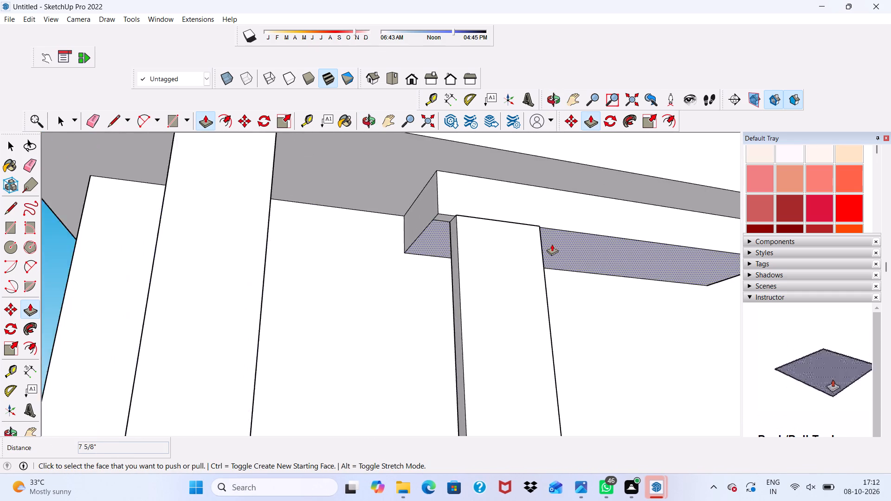
scroll(552, 244, up, 1)
scroll(551, 236, down, 7)
middle_drag(551, 236, 470, 332)
scroll(536, 299, down, 1)
scroll(469, 332, up, 2)
key(space)
scroll(469, 332, down, 8)
middle_drag(507, 366, 400, 345)
scroll(392, 327, up, 1)
scroll(391, 326, down, 4)
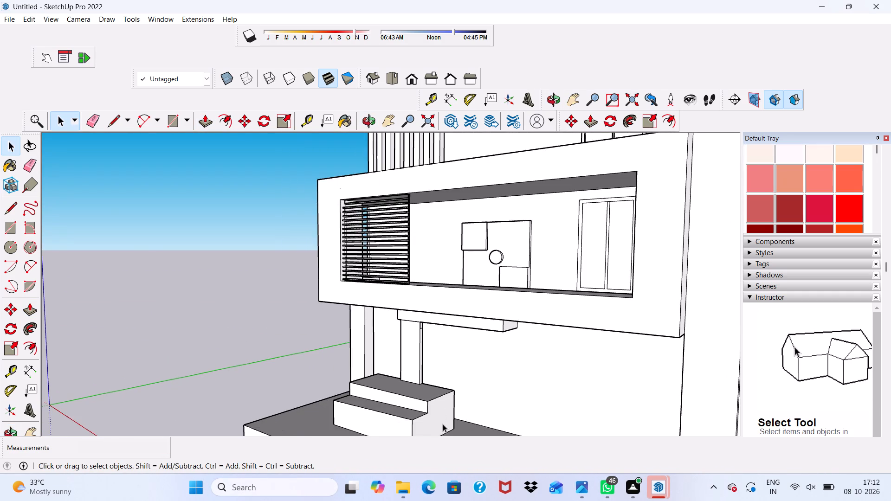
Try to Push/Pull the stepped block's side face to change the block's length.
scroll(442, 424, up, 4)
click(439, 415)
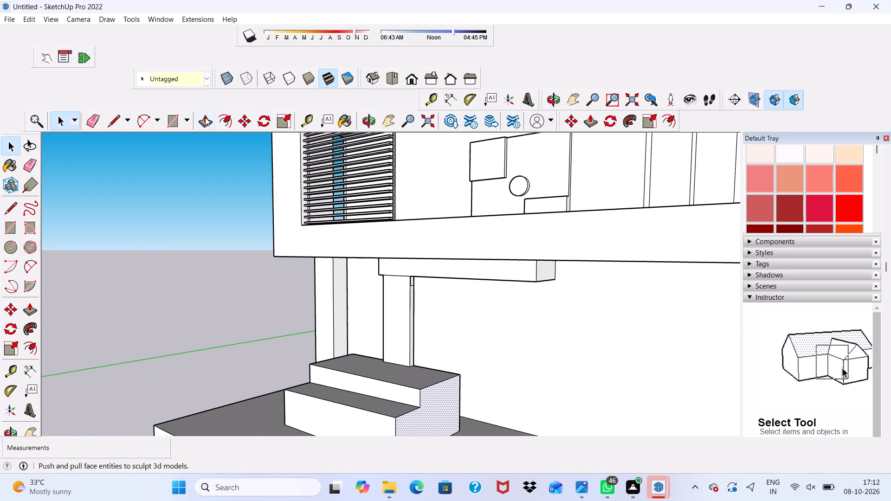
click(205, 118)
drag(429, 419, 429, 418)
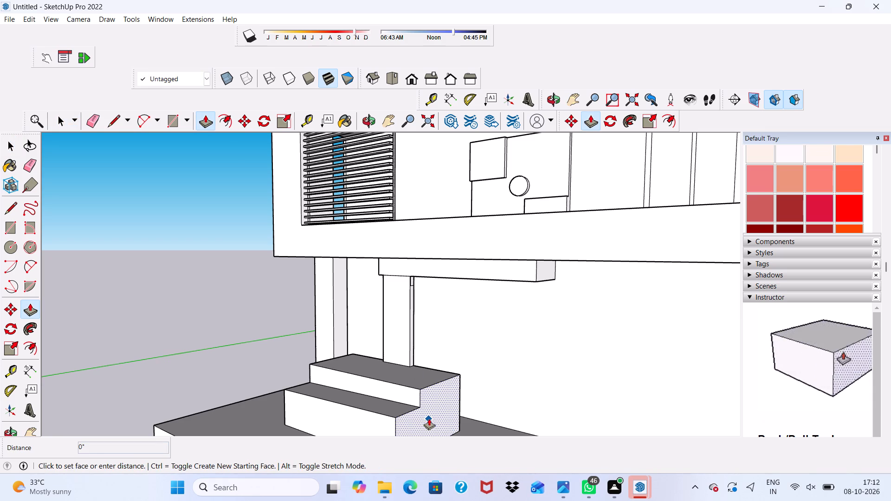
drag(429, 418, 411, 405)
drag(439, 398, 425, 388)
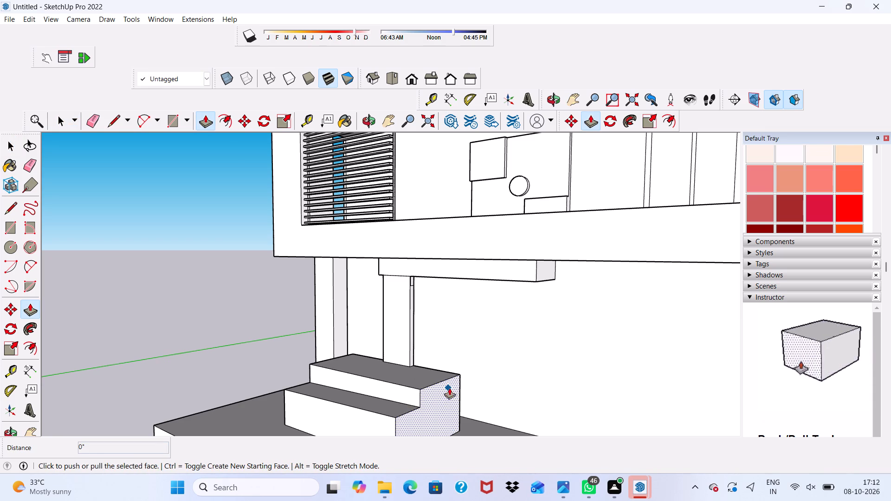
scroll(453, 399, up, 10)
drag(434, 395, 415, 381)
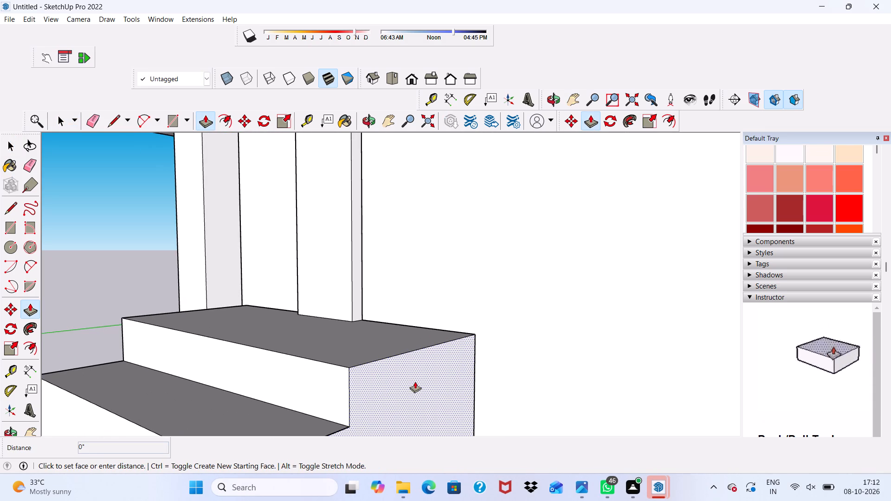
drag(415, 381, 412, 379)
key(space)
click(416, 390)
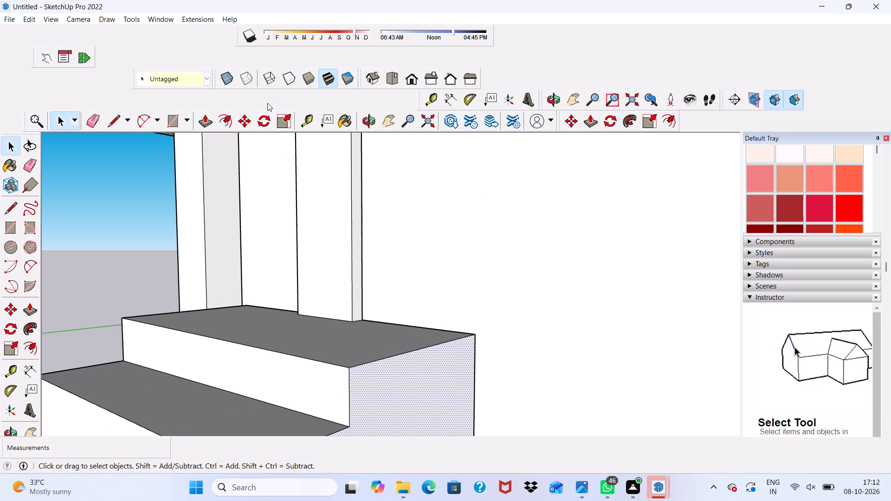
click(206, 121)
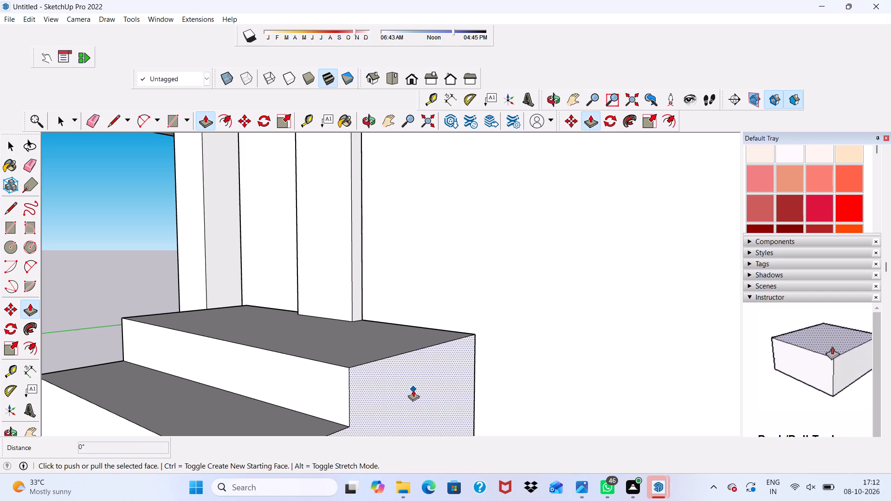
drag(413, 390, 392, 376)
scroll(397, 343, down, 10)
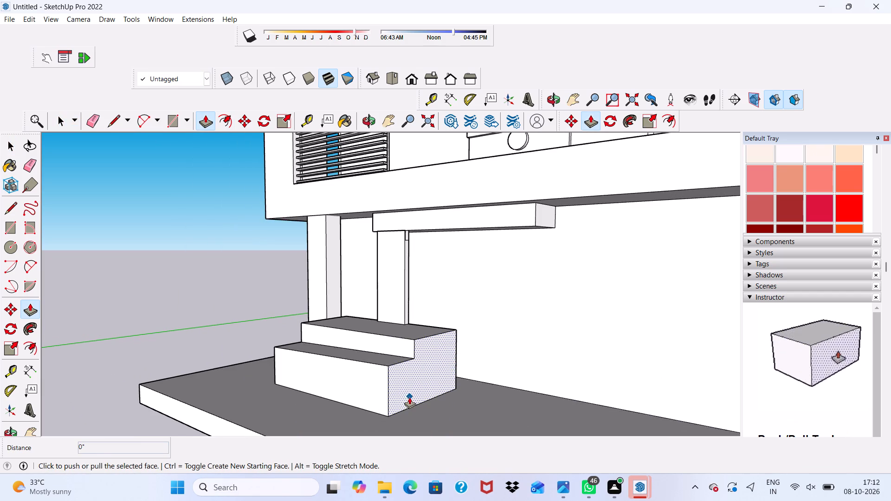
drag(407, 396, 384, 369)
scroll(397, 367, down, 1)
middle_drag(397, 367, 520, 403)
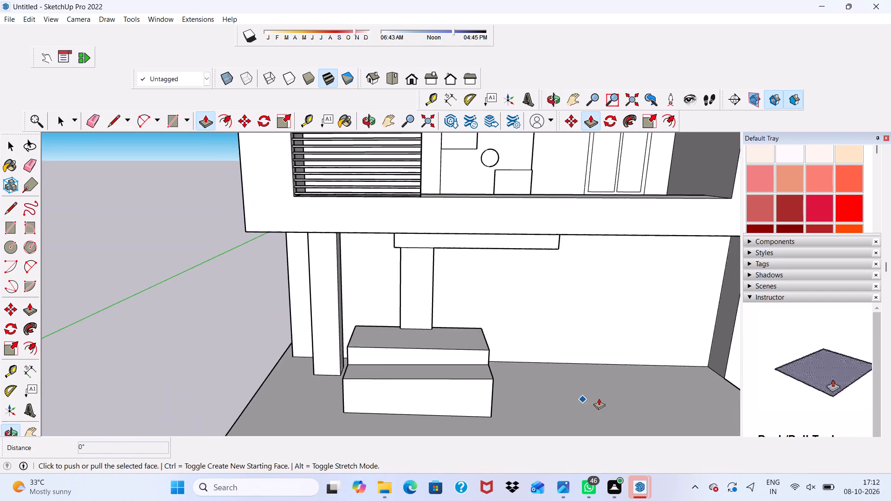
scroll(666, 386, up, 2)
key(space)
Examine the whole front elevation of the house, from the porch with the stepped block to the roof.
scroll(398, 348, down, 9)
middle_drag(484, 312, 490, 293)
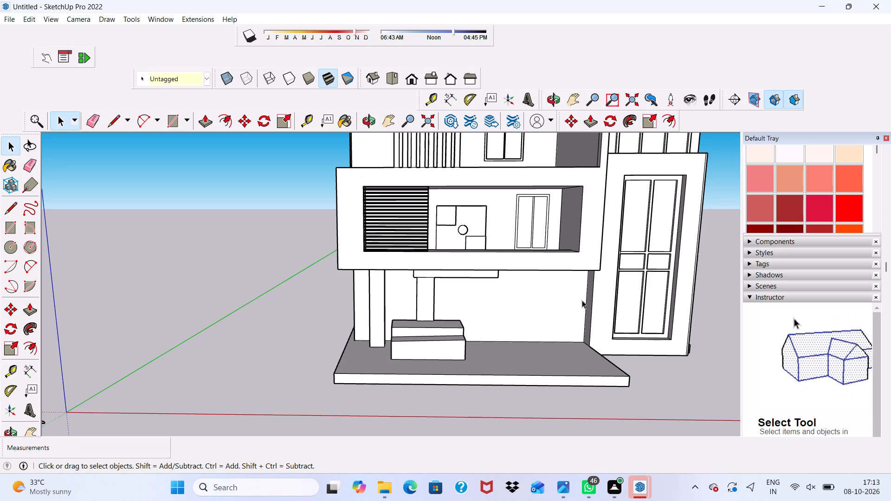
scroll(555, 359, down, 2)
scroll(449, 332, down, 2)
scroll(465, 300, up, 5)
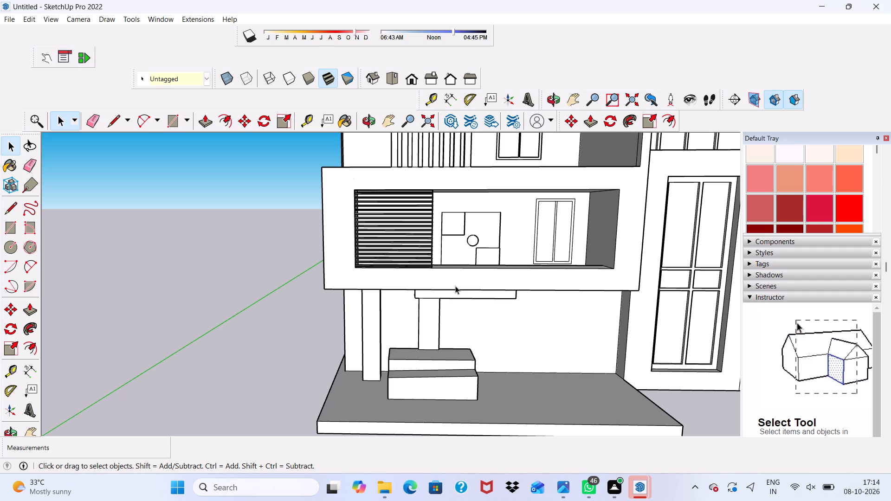
scroll(455, 286, down, 6)
scroll(428, 359, down, 1)
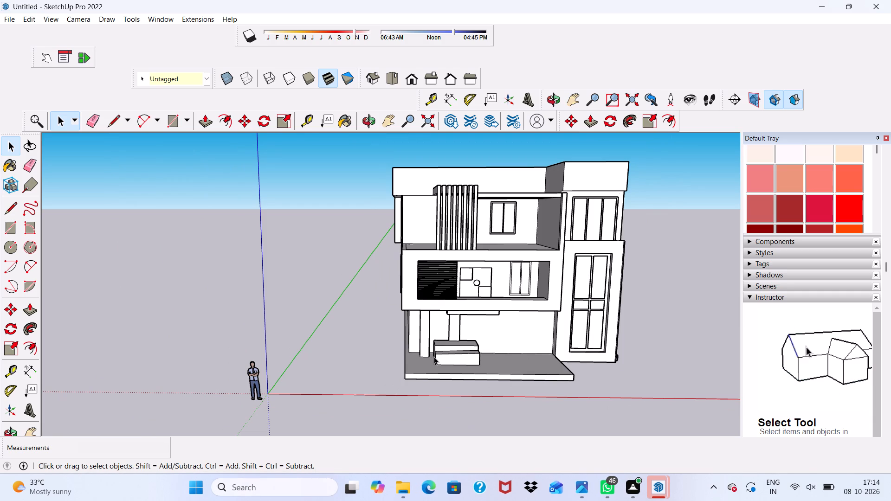
click(749, 87)
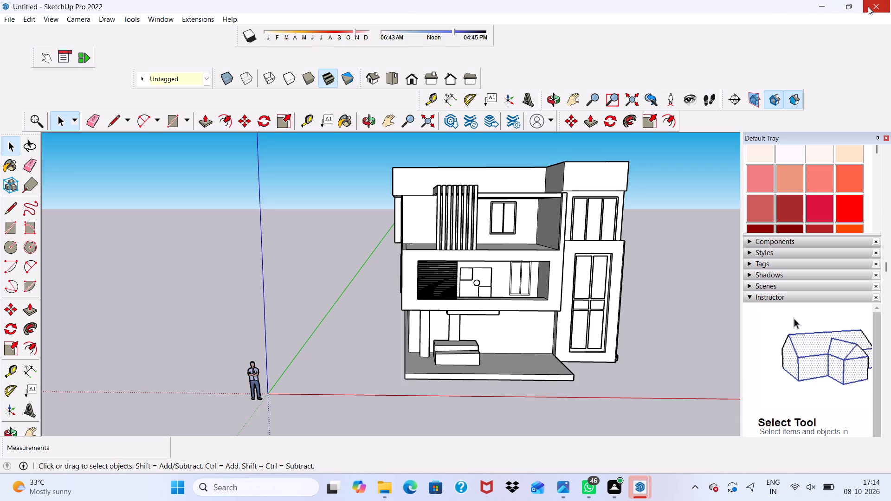
scroll(890, 0, down, 3)
scroll(870, 0, up, 4)
scroll(869, 0, down, 3)
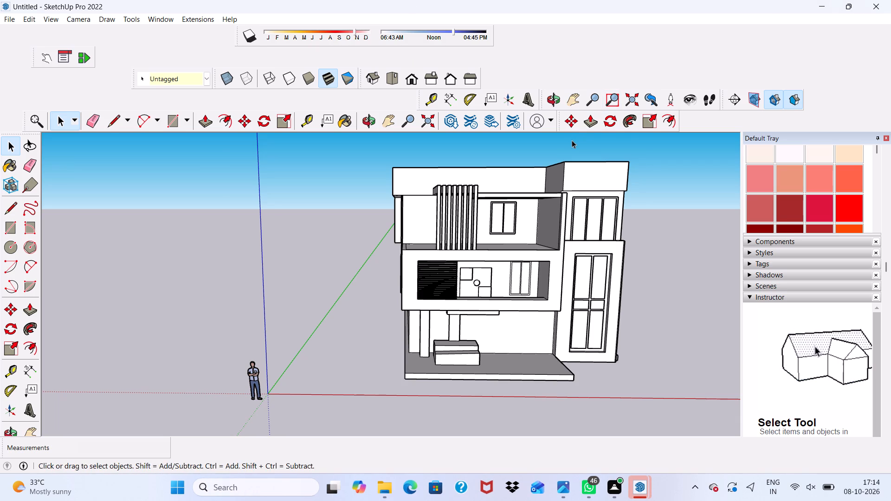
scroll(572, 140, up, 3)
middle_drag(572, 143, 586, 142)
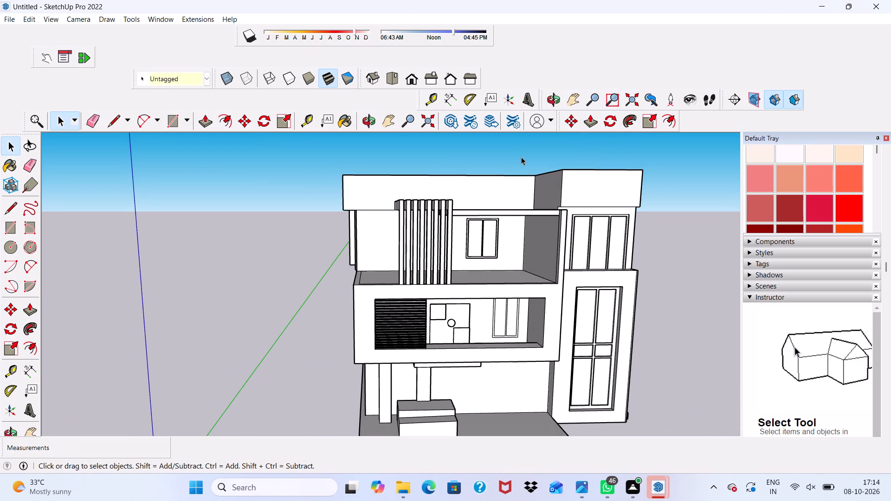
scroll(521, 157, up, 3)
scroll(513, 161, down, 7)
middle_drag(443, 203, 453, 199)
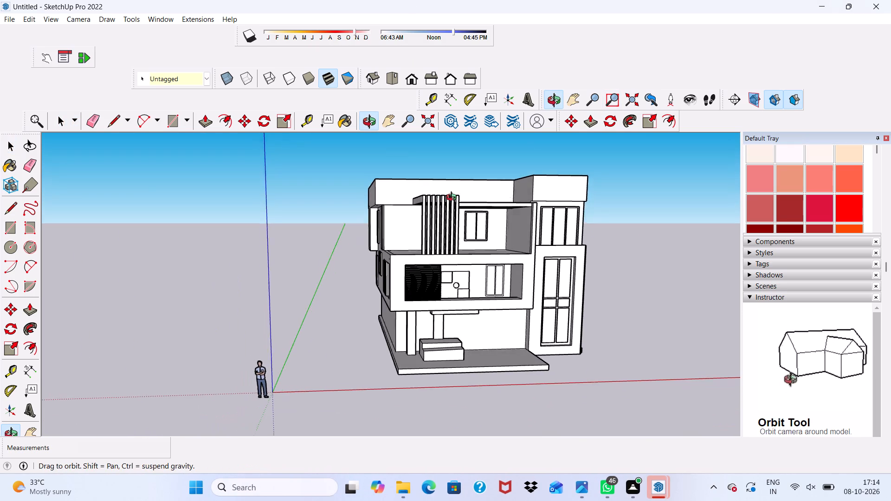
middle_drag(453, 199, 457, 196)
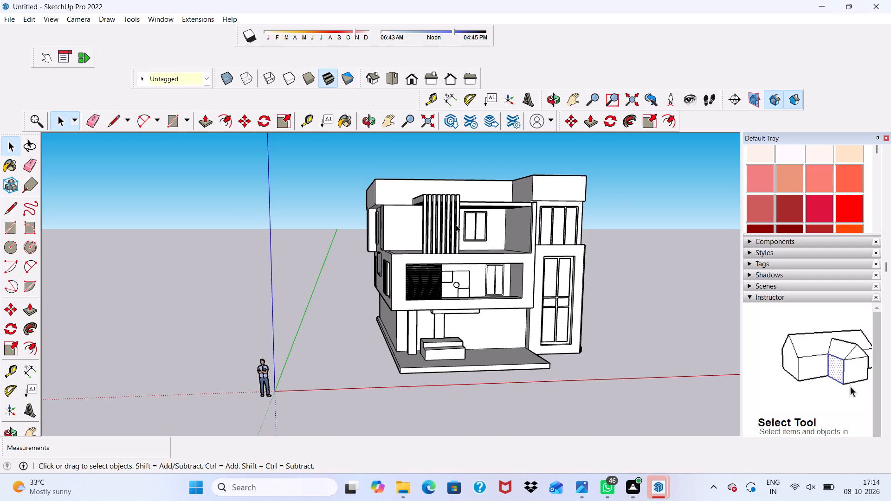
Examine the louvred balconies, vertical fins and overhang from closer, from the side and from below.
scroll(456, 225, up, 1)
scroll(627, 205, down, 4)
scroll(552, 209, up, 9)
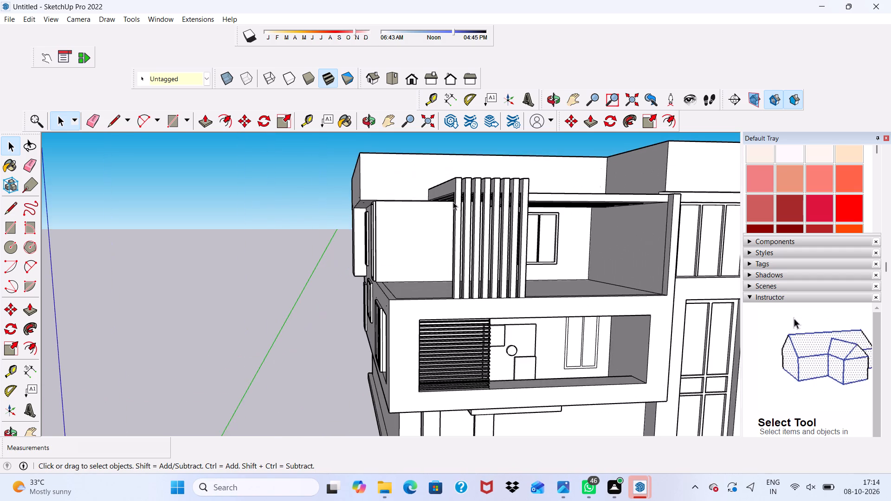
middle_drag(453, 202, 603, 181)
scroll(502, 271, up, 4)
scroll(467, 270, down, 4)
middle_drag(498, 258, 309, 234)
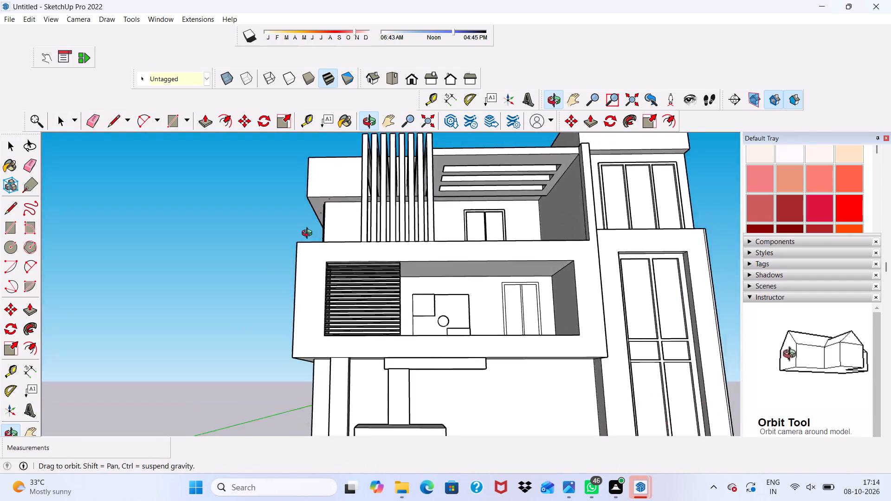
middle_drag(309, 234, 294, 244)
scroll(310, 265, up, 2)
scroll(374, 282, down, 3)
scroll(441, 248, up, 1)
scroll(441, 248, down, 4)
middle_drag(445, 281, 467, 291)
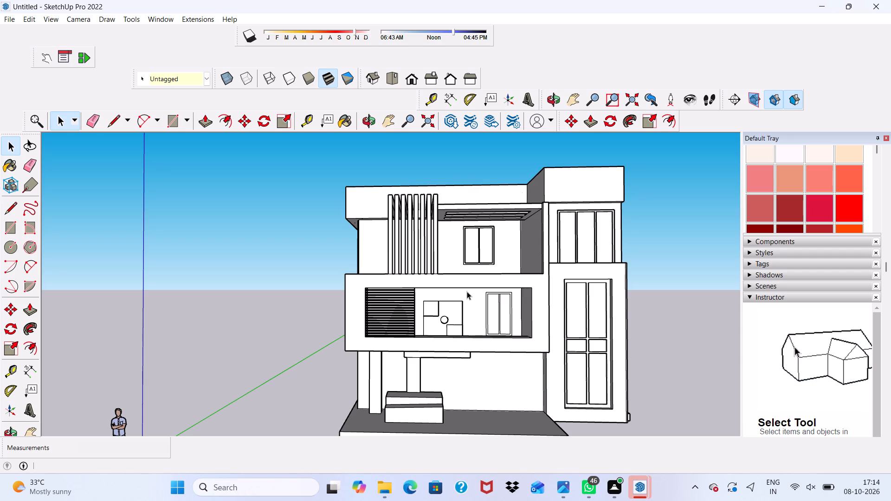
middle_drag(453, 367, 453, 322)
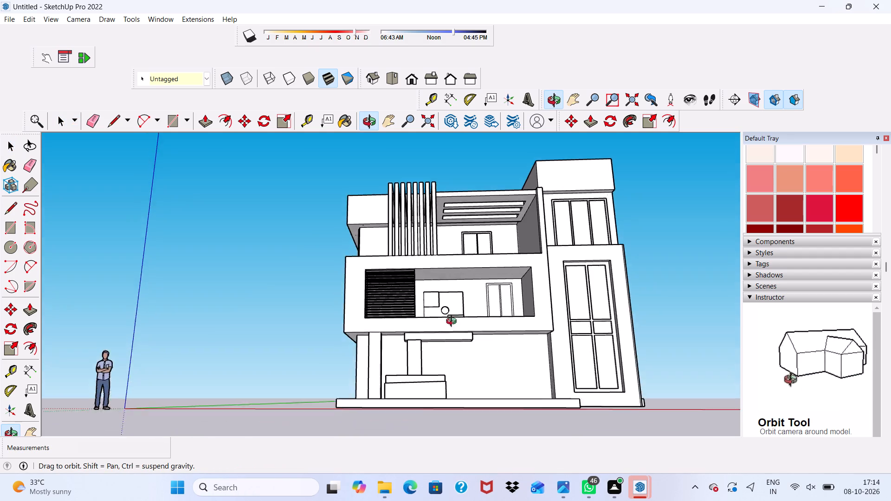
middle_drag(453, 322, 442, 357)
scroll(443, 354, down, 1)
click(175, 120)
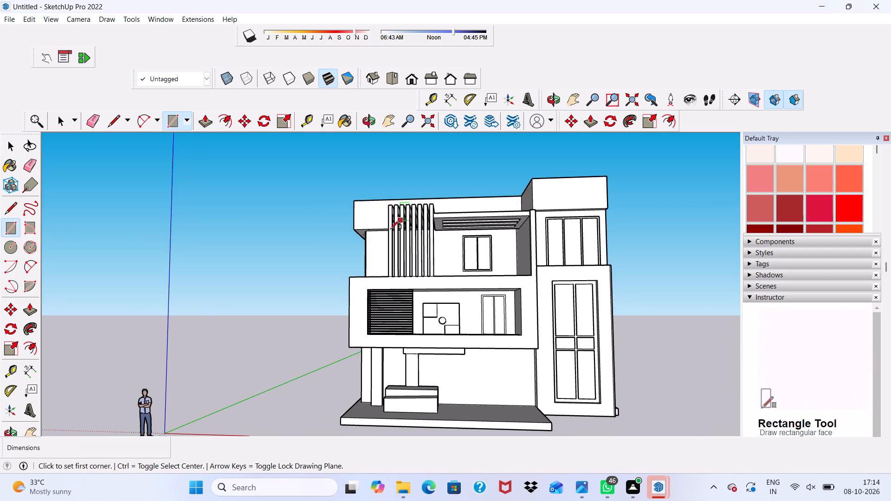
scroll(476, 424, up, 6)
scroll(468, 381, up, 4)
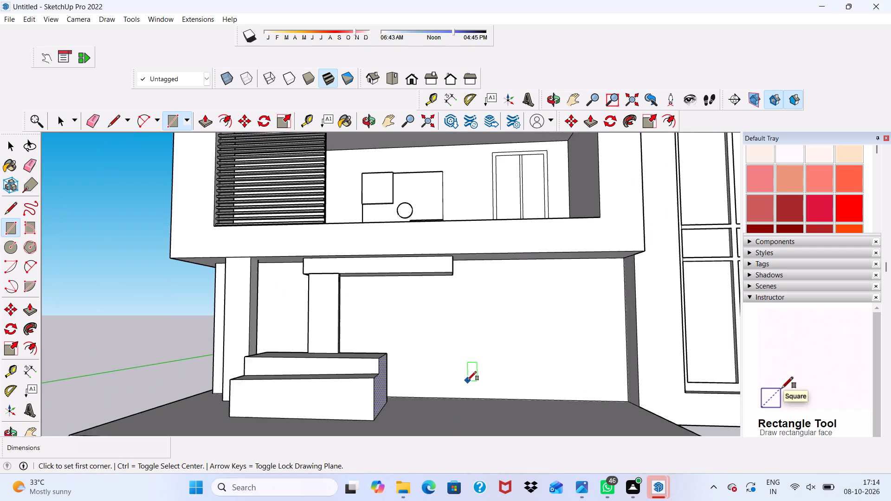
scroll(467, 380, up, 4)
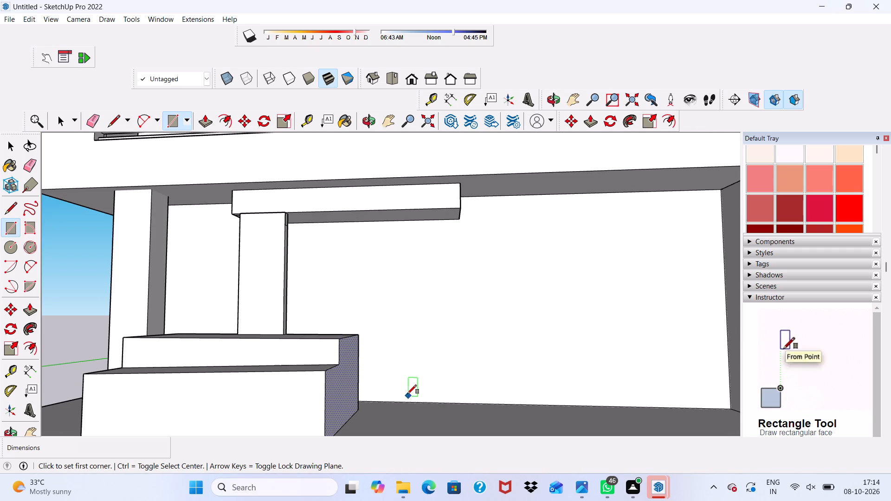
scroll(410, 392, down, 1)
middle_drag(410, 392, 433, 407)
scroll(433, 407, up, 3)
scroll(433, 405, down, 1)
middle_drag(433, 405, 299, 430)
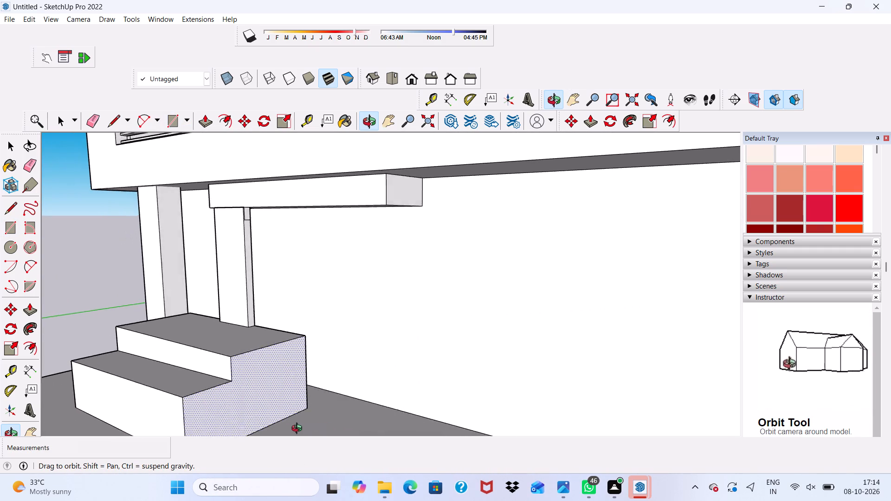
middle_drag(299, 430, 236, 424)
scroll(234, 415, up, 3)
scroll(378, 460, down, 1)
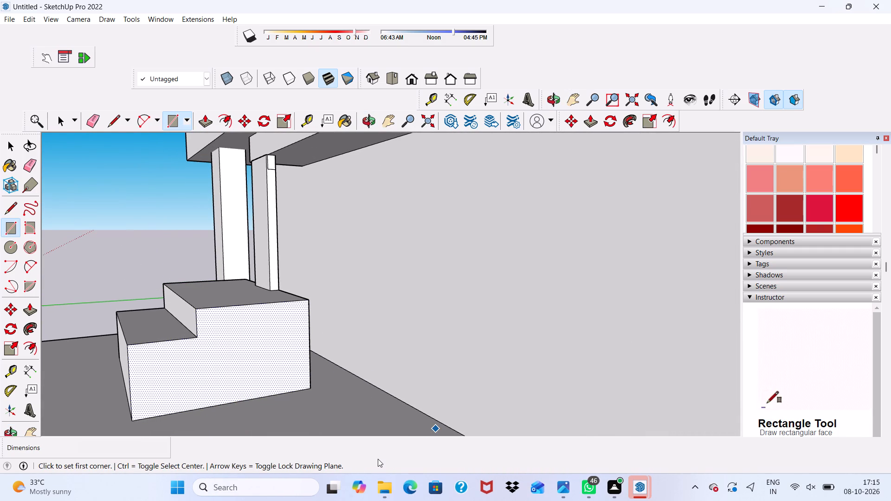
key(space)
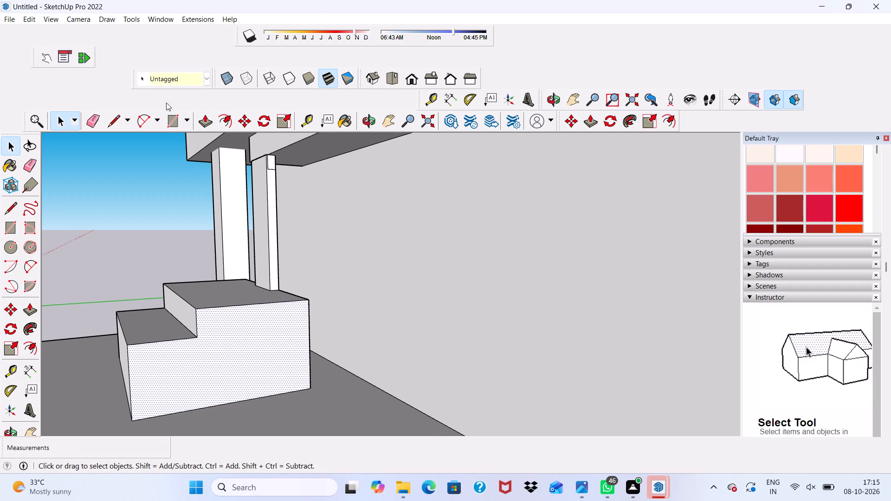
Push/Pull the stepped block's side face outward about 2' 3 11/16" to lengthen both steps along the porch.
click(205, 121)
drag(242, 332, 253, 354)
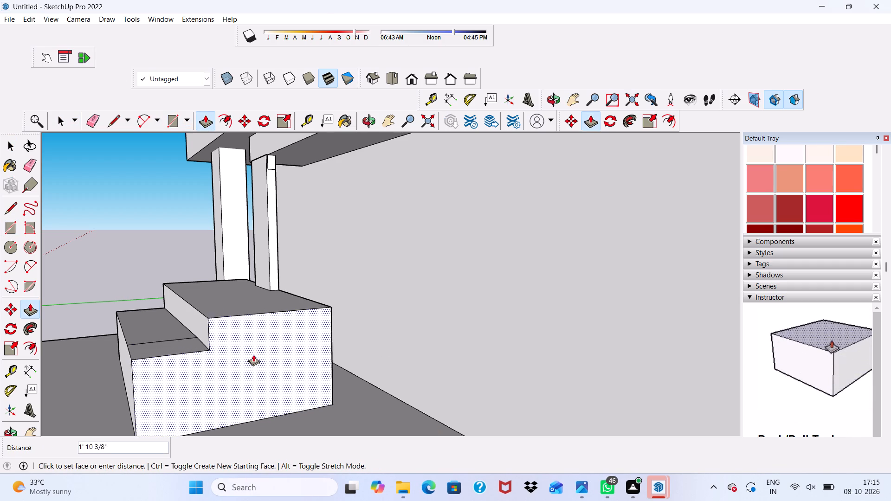
drag(253, 354, 260, 353)
scroll(247, 319, down, 5)
middle_drag(242, 316, 404, 297)
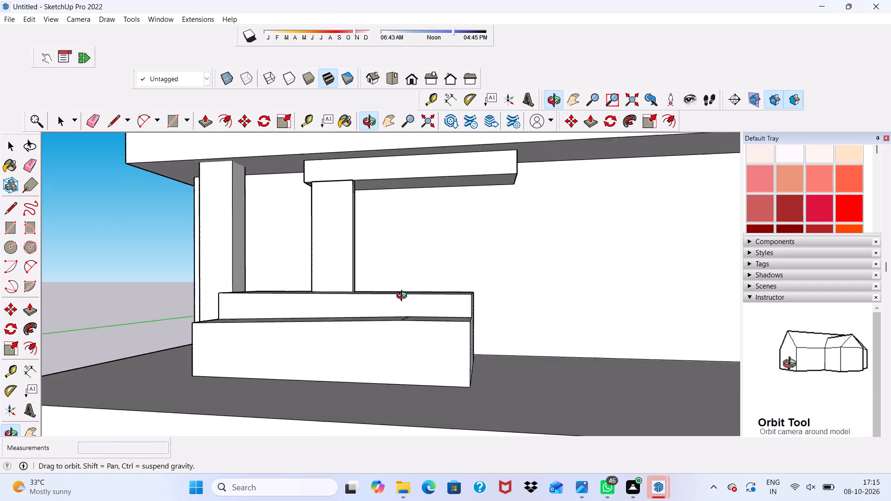
middle_drag(404, 297, 413, 321)
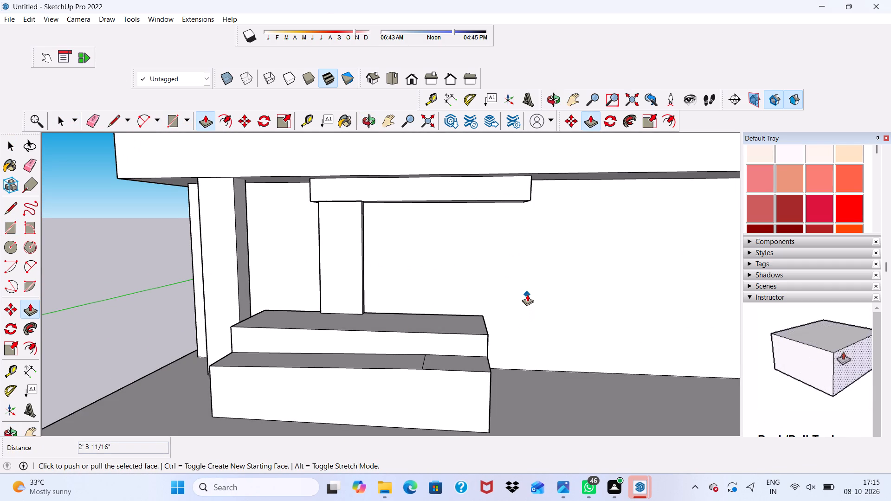
scroll(529, 288, down, 2)
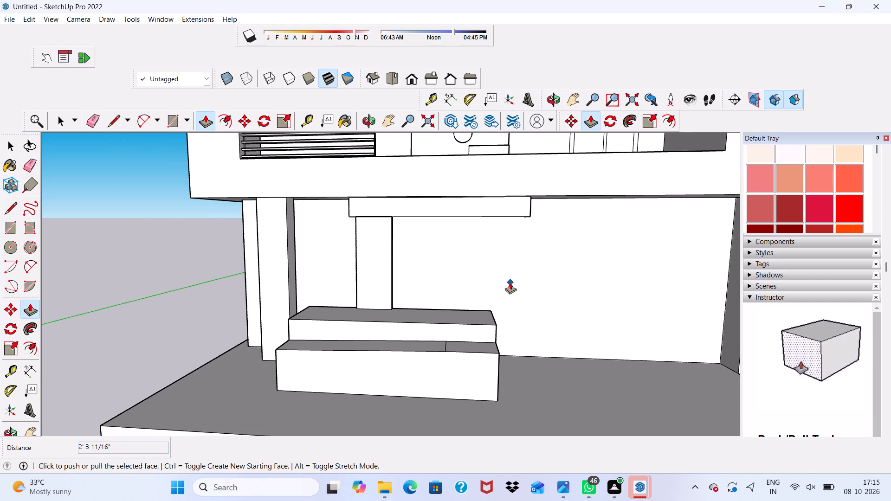
key(space)
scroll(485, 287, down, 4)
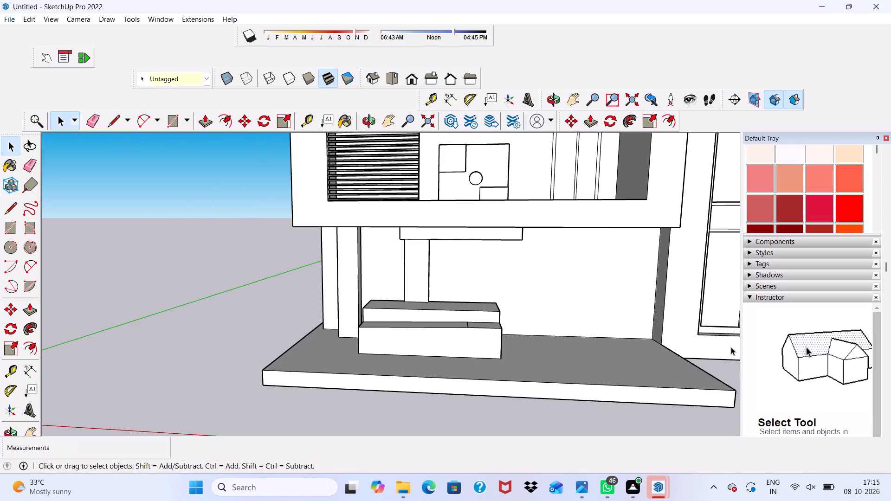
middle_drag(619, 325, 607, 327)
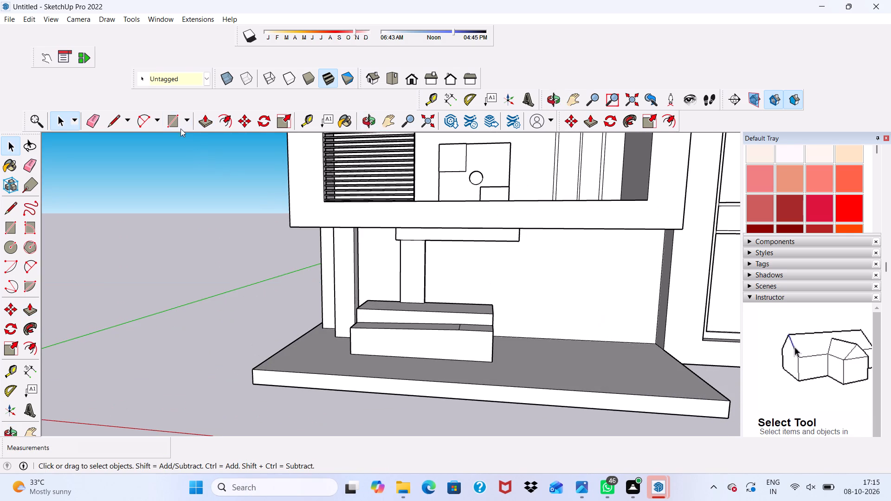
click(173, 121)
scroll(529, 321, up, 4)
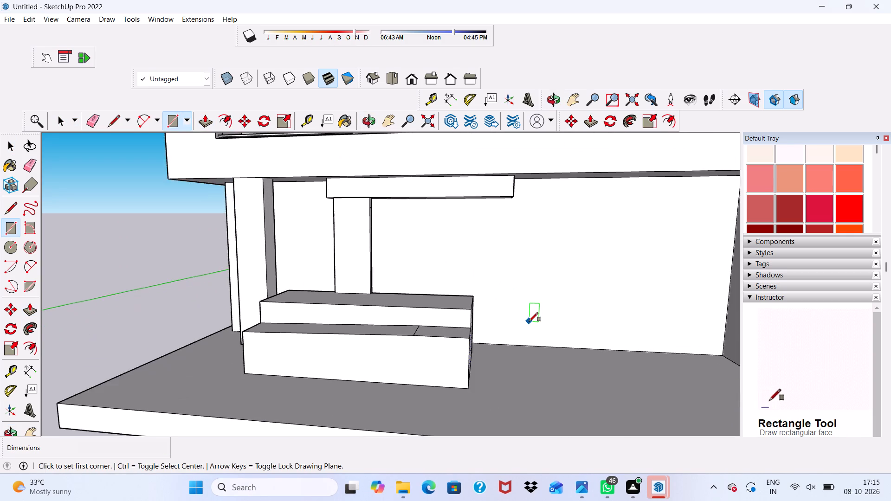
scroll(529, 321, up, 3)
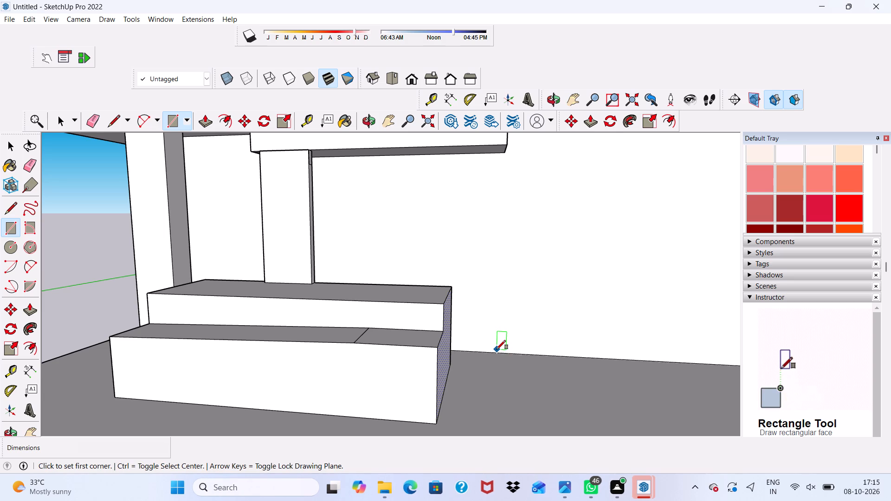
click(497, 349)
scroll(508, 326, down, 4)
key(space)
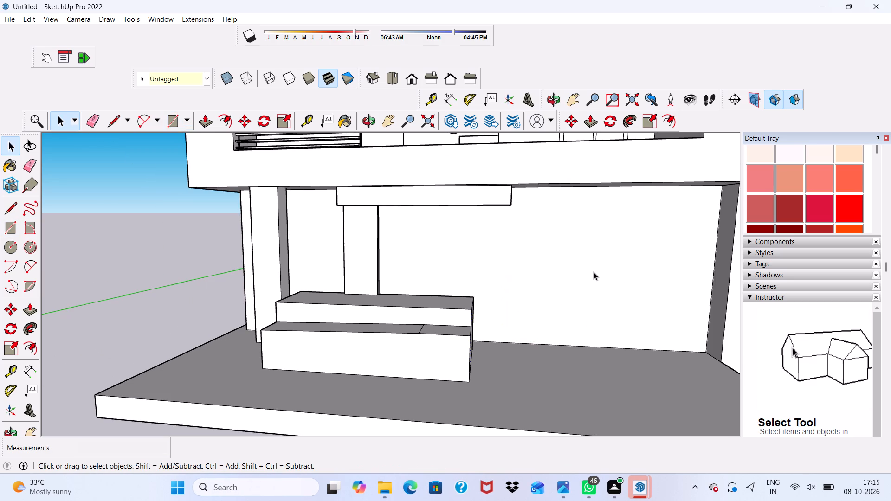
Draw a 3' by 7' door rectangle on the porch's rear wall, starting from the floor line beside the stepped block.
click(176, 127)
scroll(533, 310, up, 3)
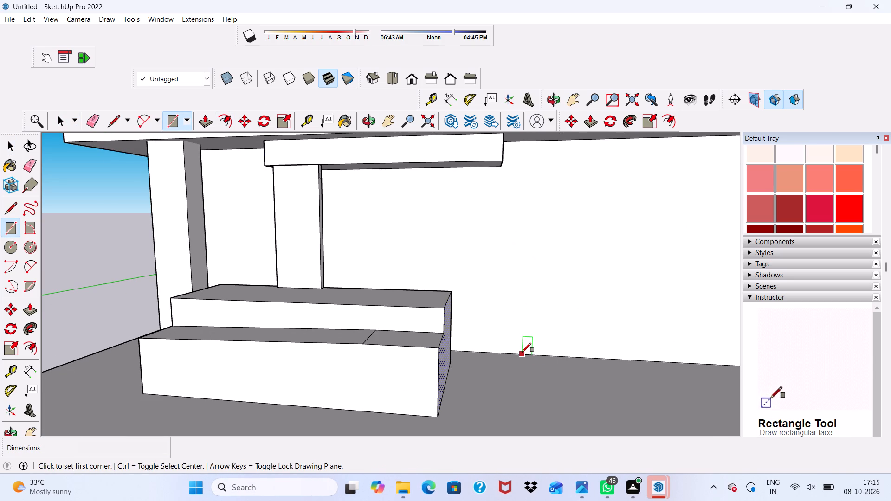
click(522, 353)
scroll(529, 337, down, 4)
scroll(582, 264, up, 1)
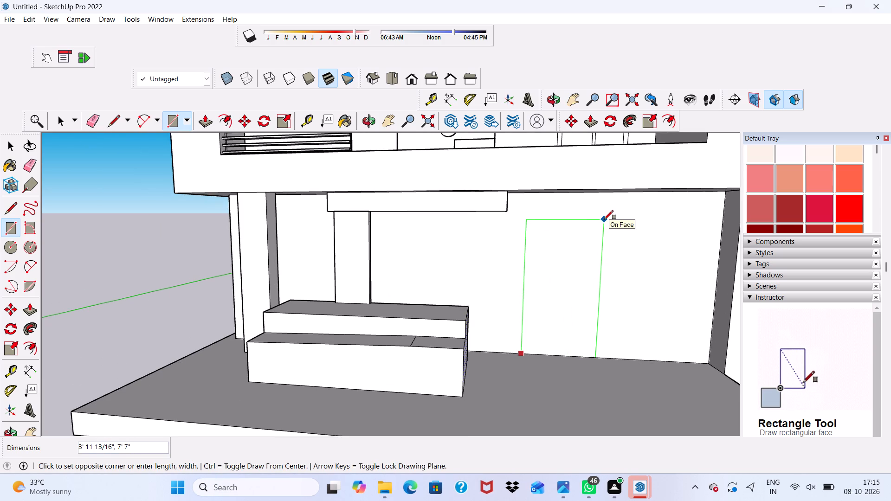
text(3',)
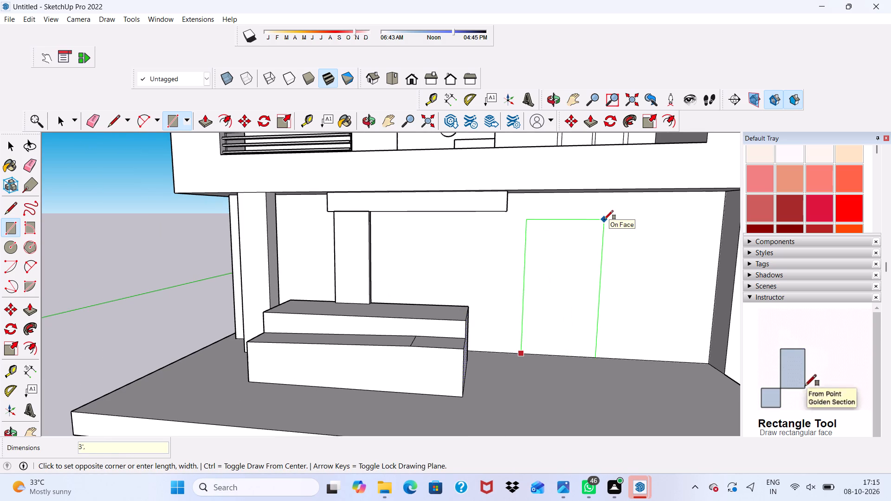
key(7)
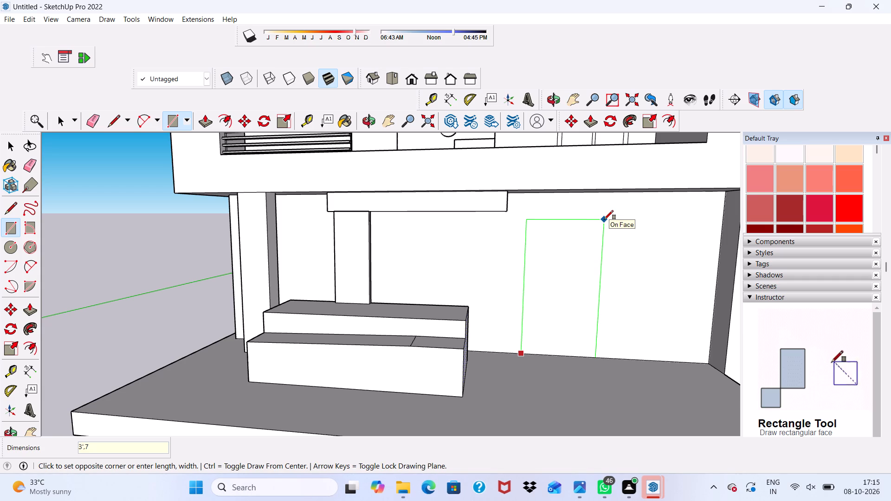
key(apostrophe)
key(Return)
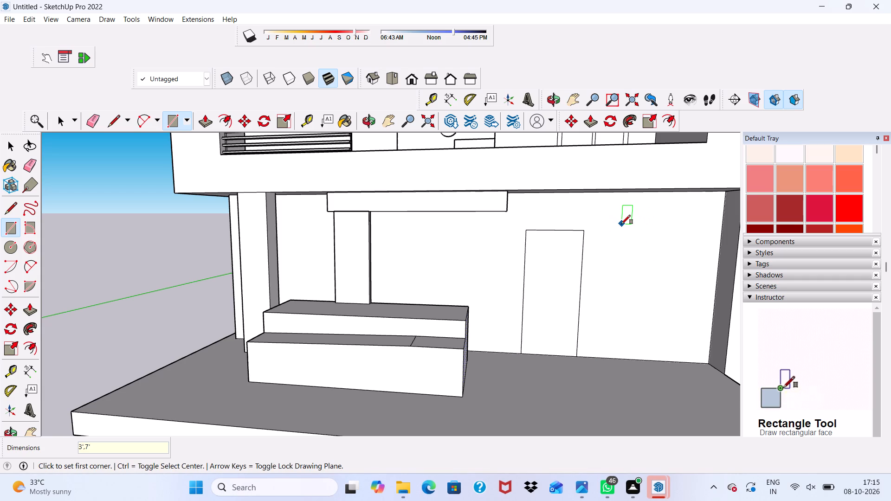
Draw a window rectangle about 3' 1 3/4" wide and 6' 11/16" tall on the wall beside the door outline.
click(622, 224)
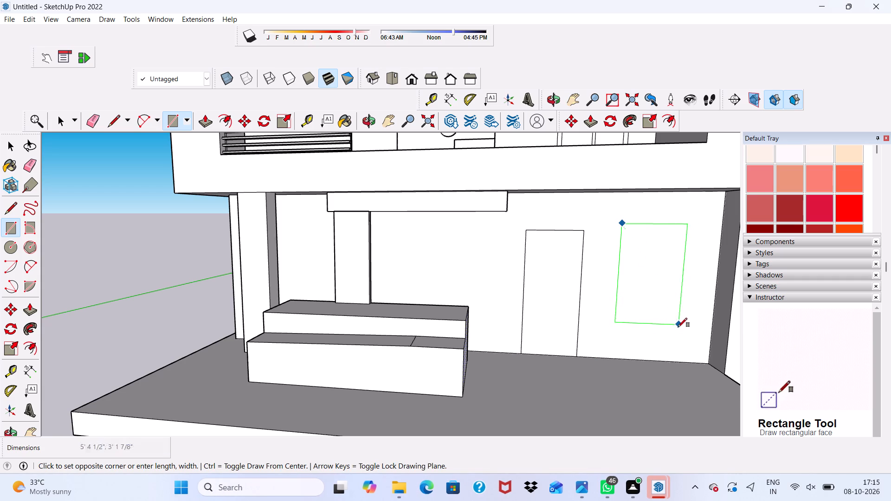
click(677, 338)
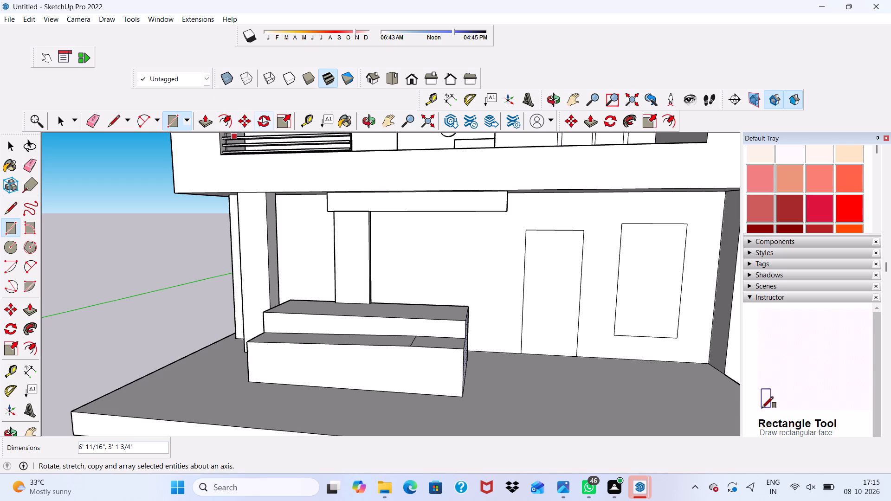
Offset the window rectangle's outline inward 3" to form its frame.
click(220, 120)
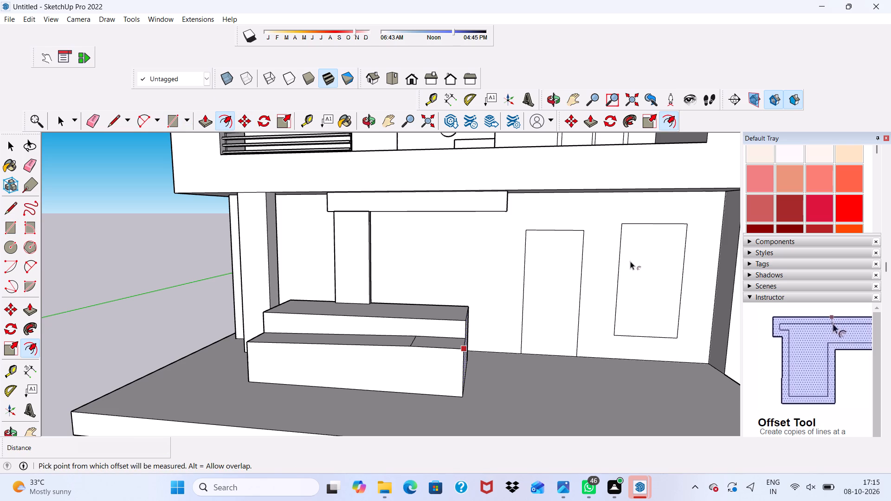
click(628, 263)
click(633, 272)
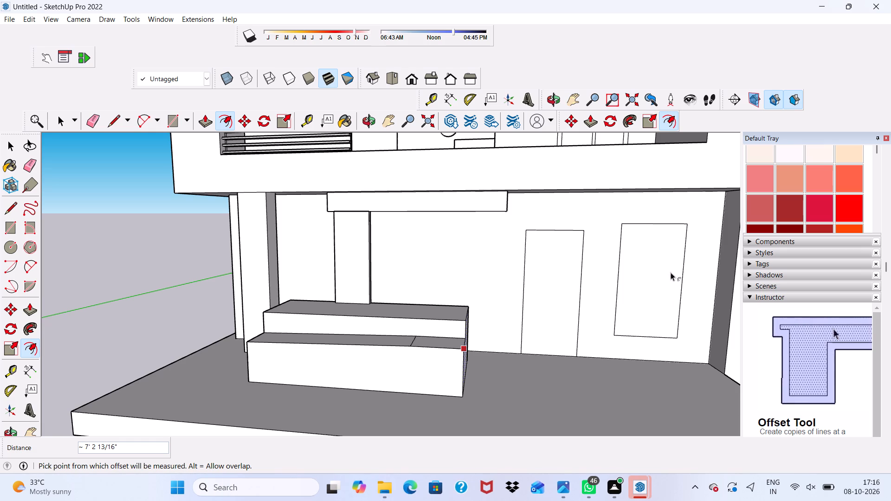
scroll(665, 276, up, 2)
double_click(669, 297)
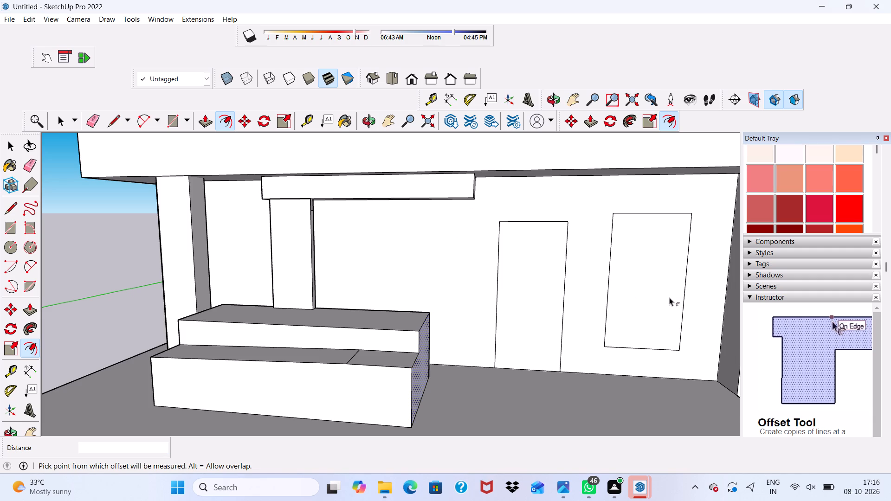
key(space)
key(space)
click(669, 297)
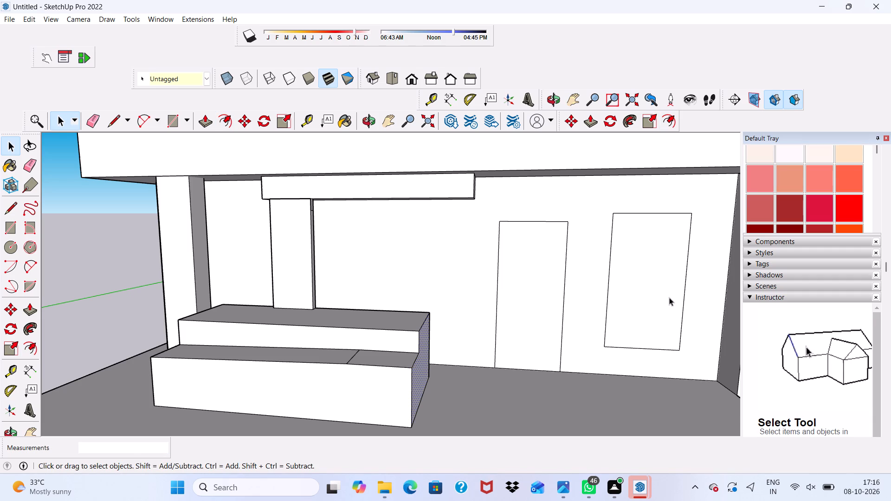
click(225, 124)
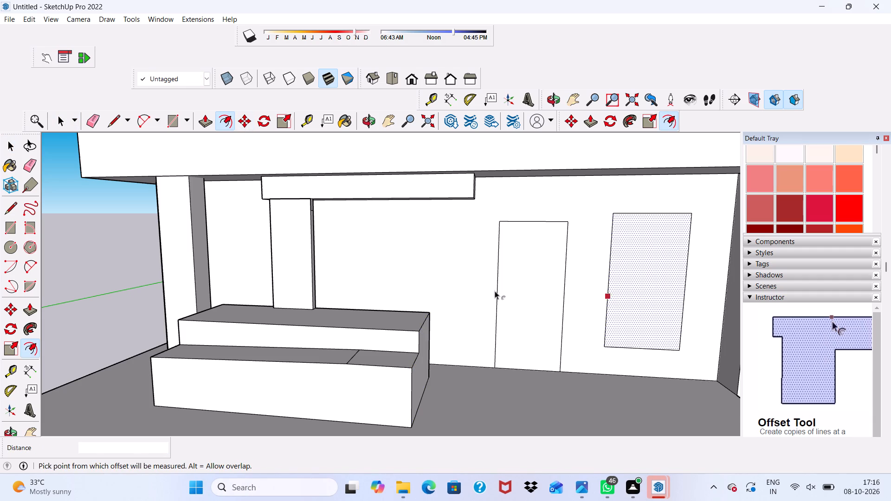
click(603, 290)
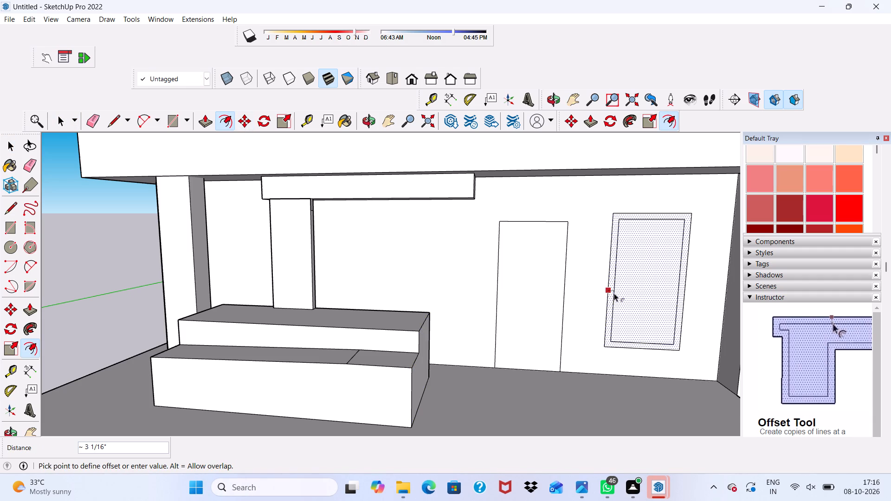
key(3)
key(shift+quotedbl)
key(Return)
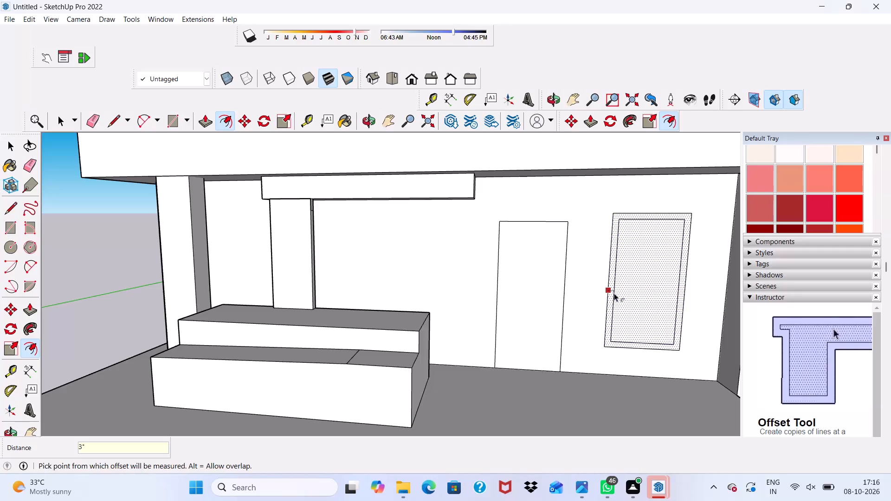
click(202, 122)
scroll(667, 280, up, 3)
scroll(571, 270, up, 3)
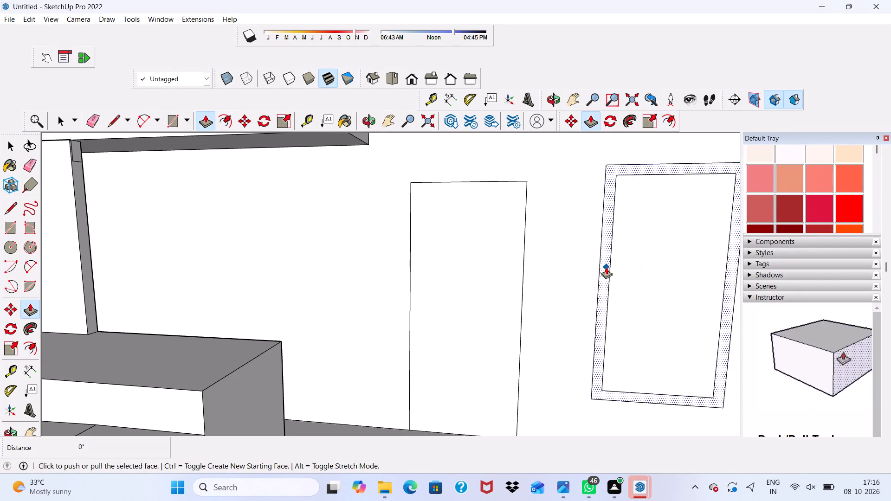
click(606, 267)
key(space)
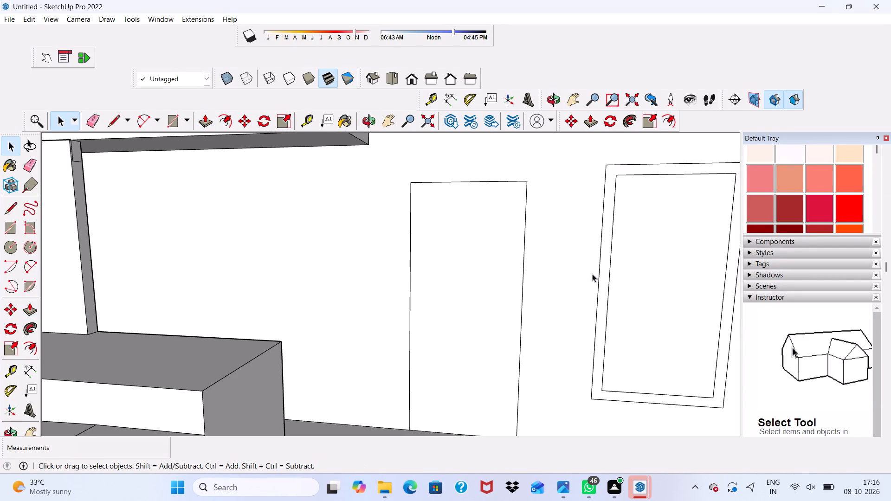
Draw a vertical mullion rectangle about 15/16" wide and 5' 6 11/16" tall midway across the window's inner opening.
click(170, 125)
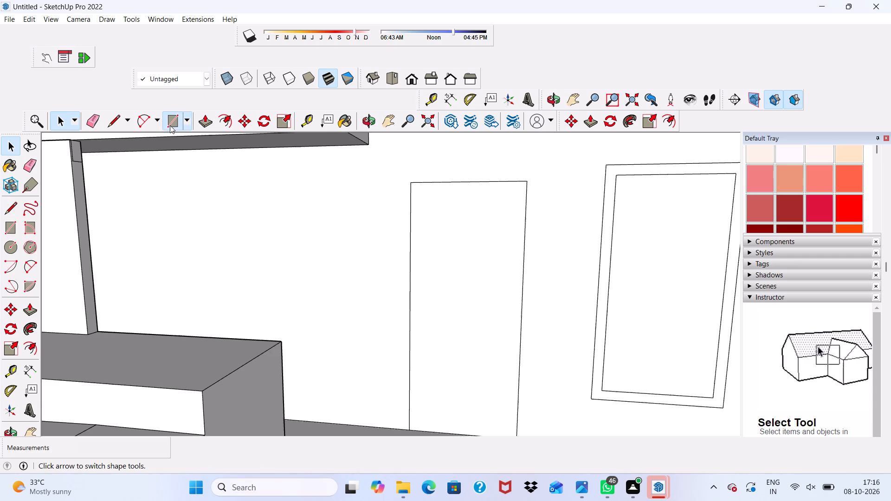
scroll(622, 193, down, 4)
scroll(707, 199, up, 4)
scroll(656, 183, up, 1)
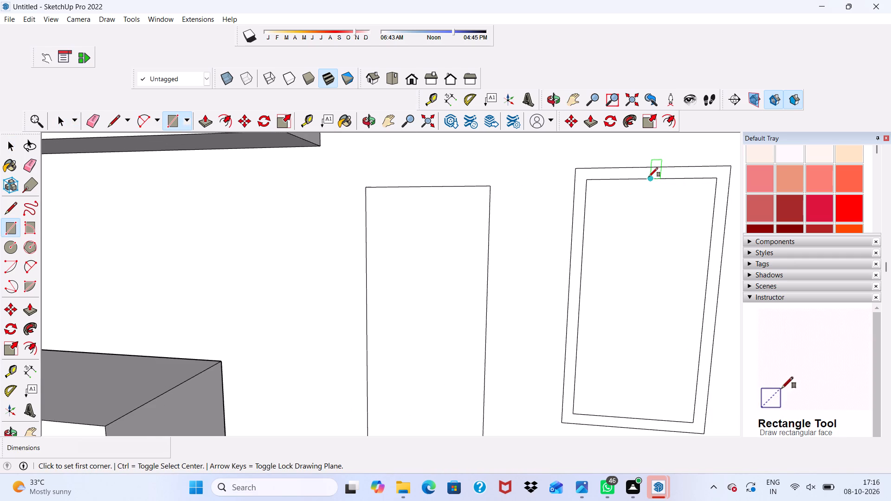
click(649, 177)
scroll(654, 224, down, 5)
scroll(667, 273, down, 4)
scroll(663, 321, up, 6)
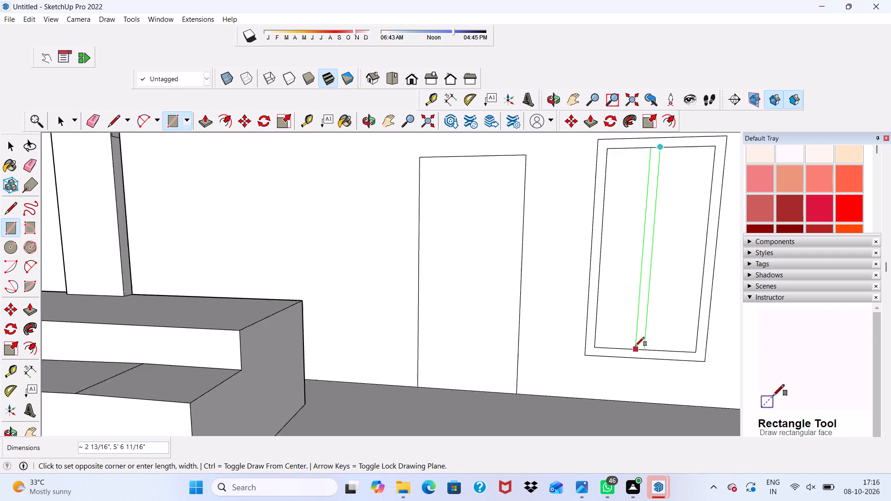
scroll(635, 346, up, 12)
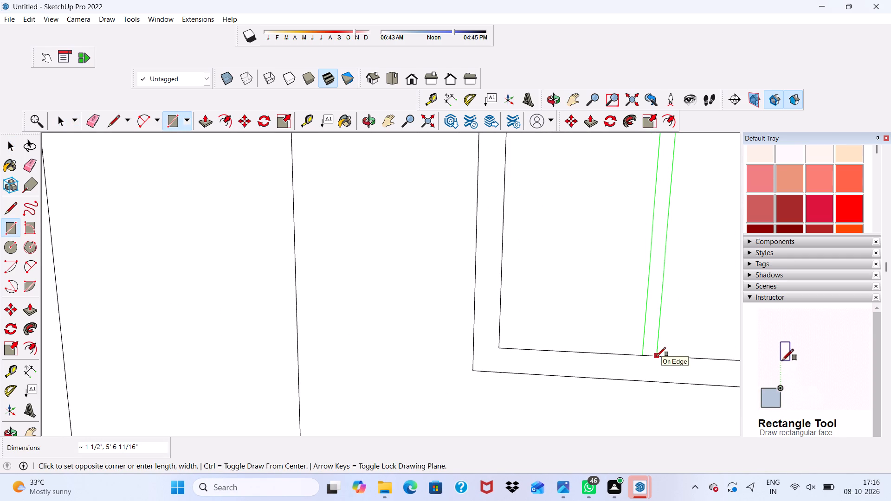
click(652, 357)
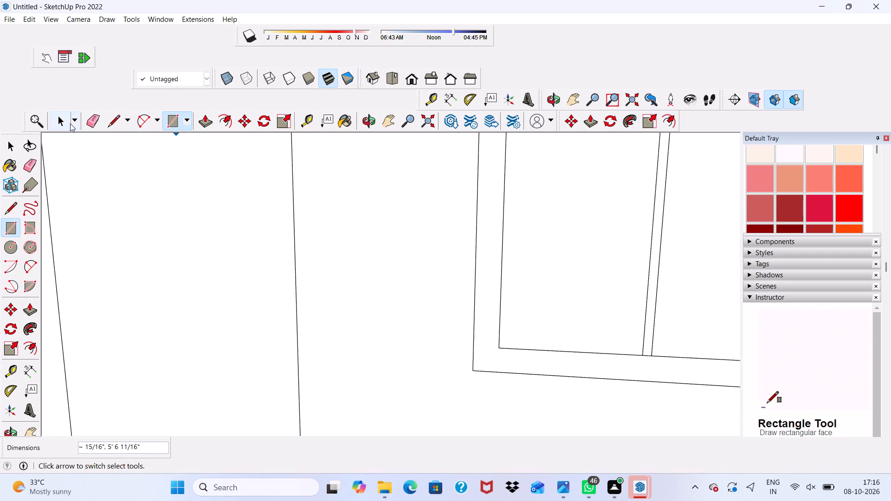
Erase the short edges at the mullion's lower and upper ends to merge it with the window frame.
click(95, 120)
scroll(557, 323, up, 9)
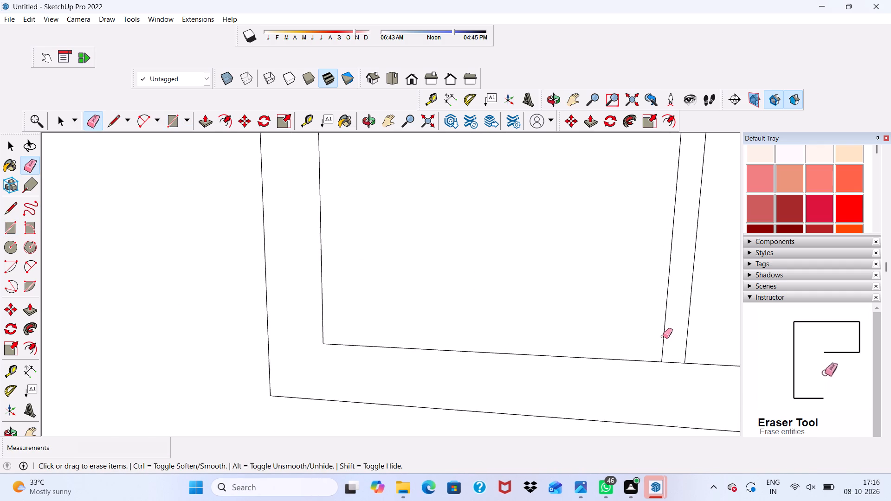
scroll(663, 336, up, 4)
drag(670, 353, 678, 379)
scroll(651, 346, down, 5)
scroll(652, 356, up, 4)
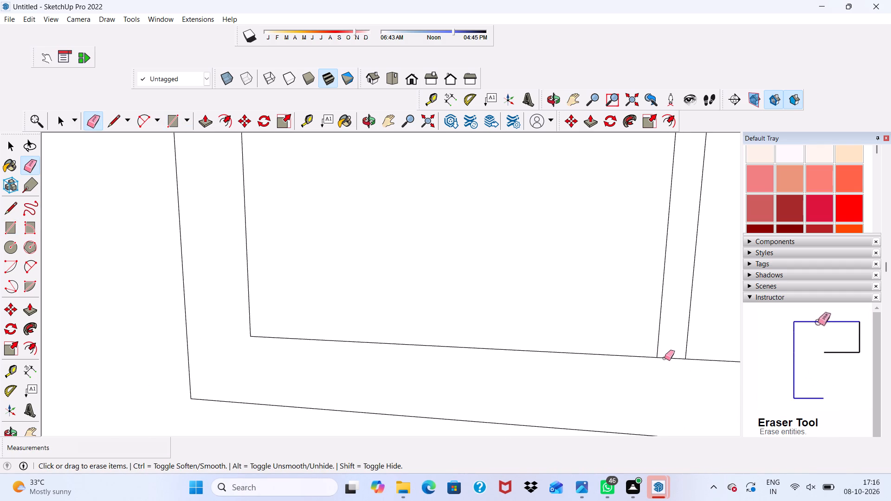
click(665, 358)
scroll(649, 354, down, 20)
scroll(649, 354, down, 4)
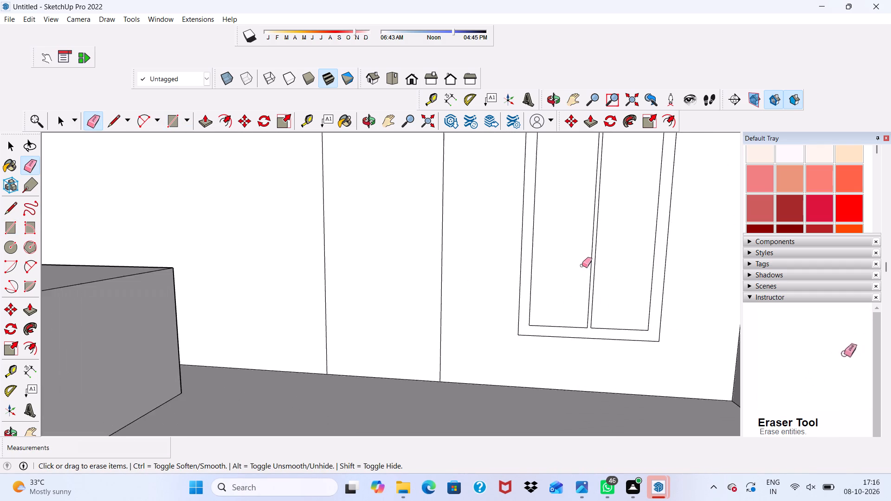
scroll(582, 265, down, 6)
scroll(636, 204, up, 20)
scroll(636, 204, up, 4)
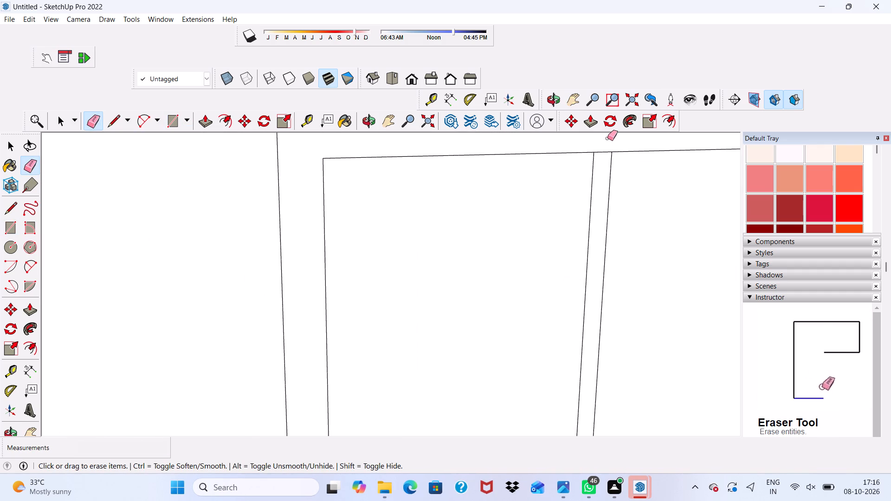
scroll(607, 138, up, 2)
drag(603, 151, 599, 168)
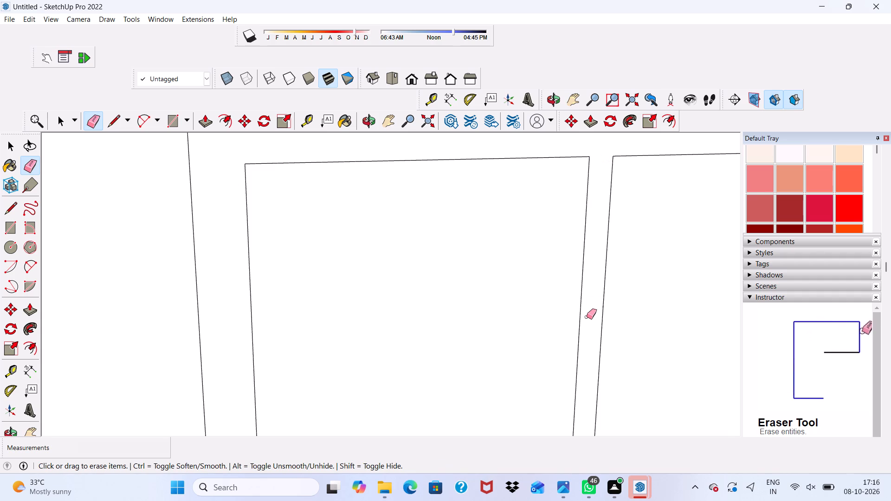
key(space)
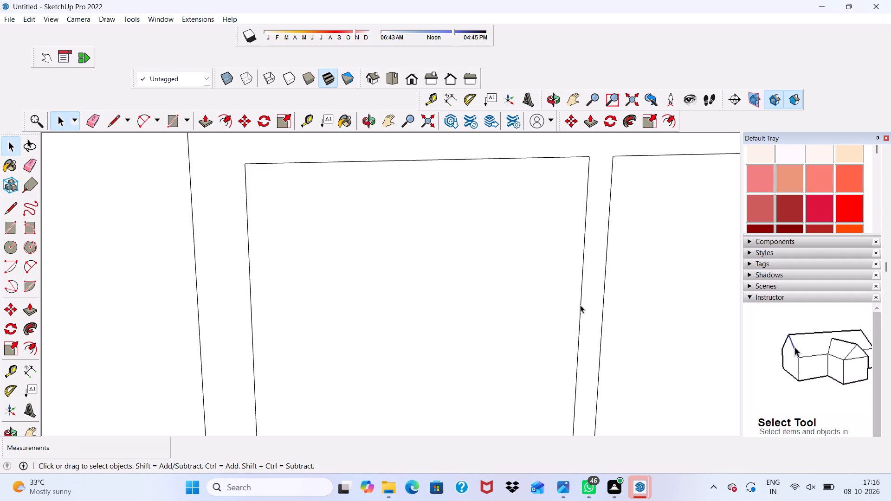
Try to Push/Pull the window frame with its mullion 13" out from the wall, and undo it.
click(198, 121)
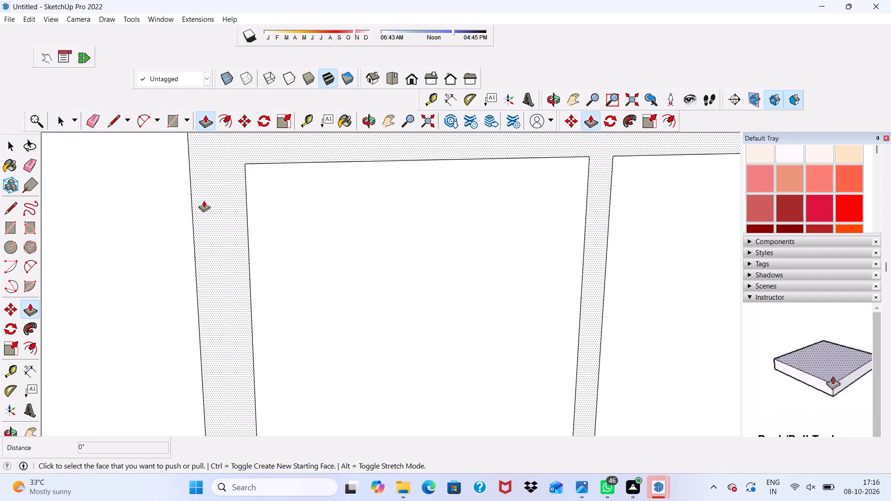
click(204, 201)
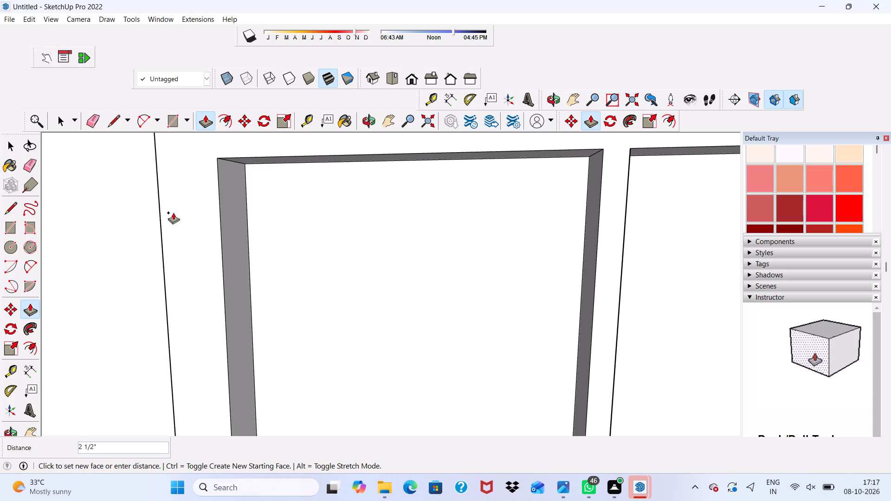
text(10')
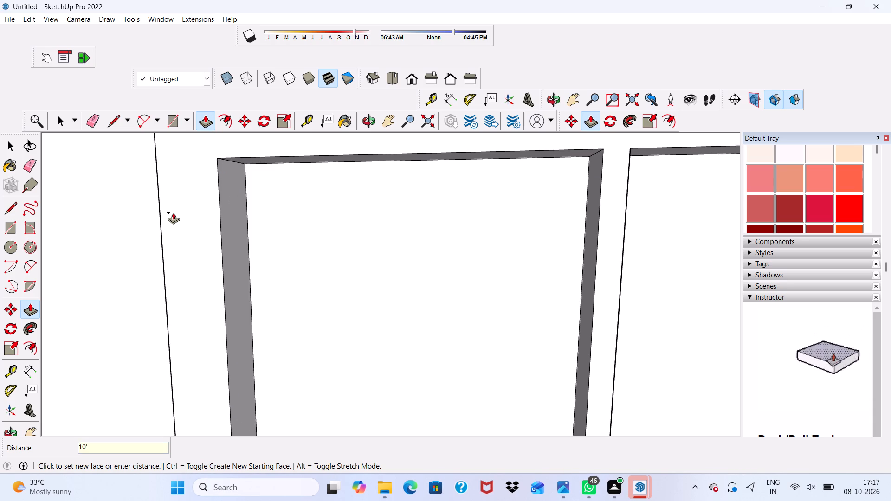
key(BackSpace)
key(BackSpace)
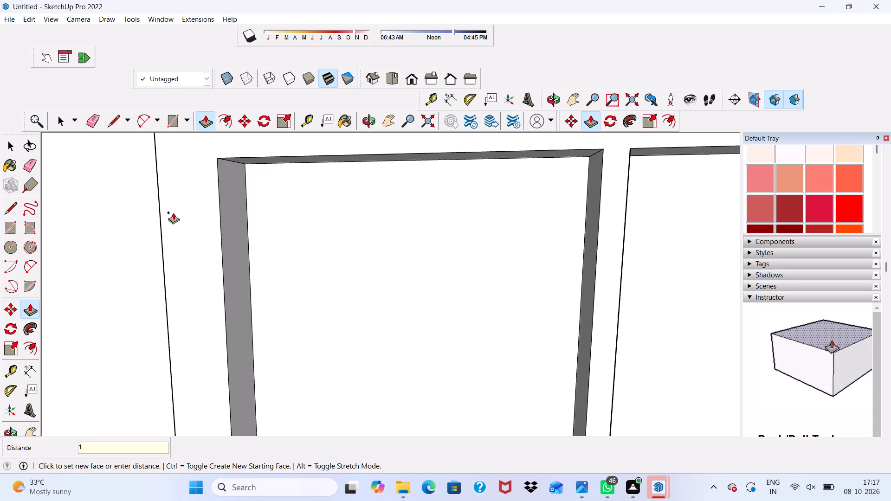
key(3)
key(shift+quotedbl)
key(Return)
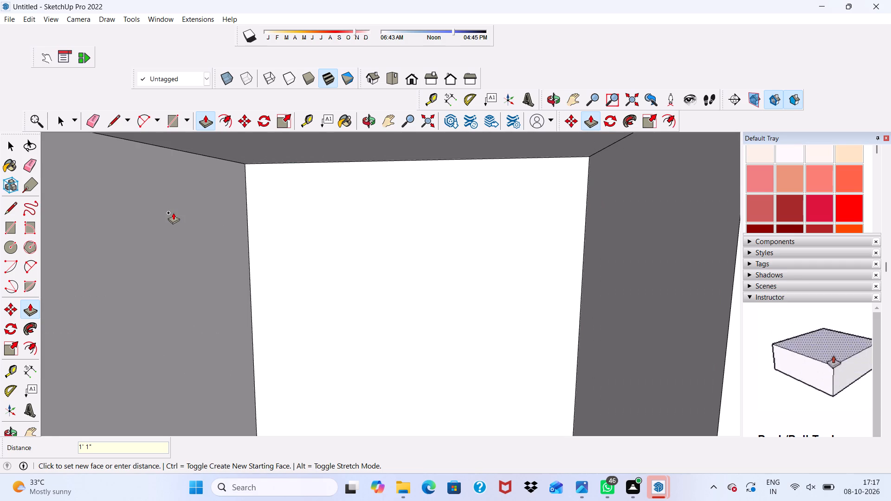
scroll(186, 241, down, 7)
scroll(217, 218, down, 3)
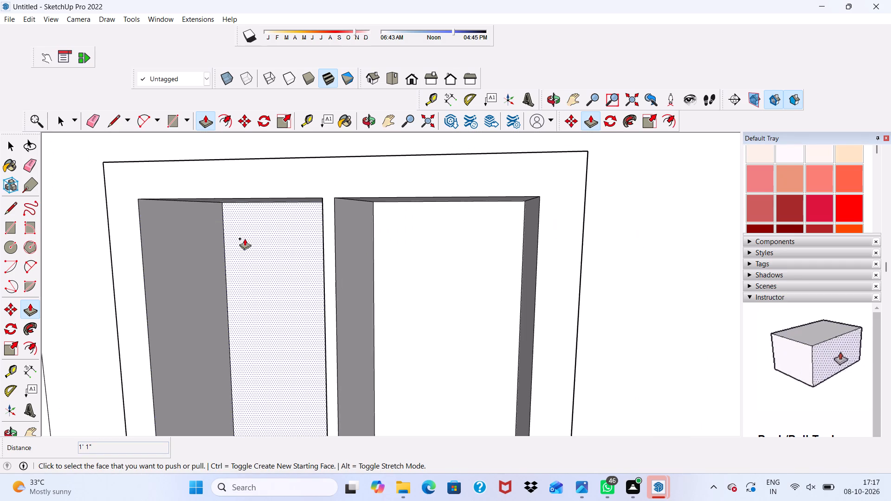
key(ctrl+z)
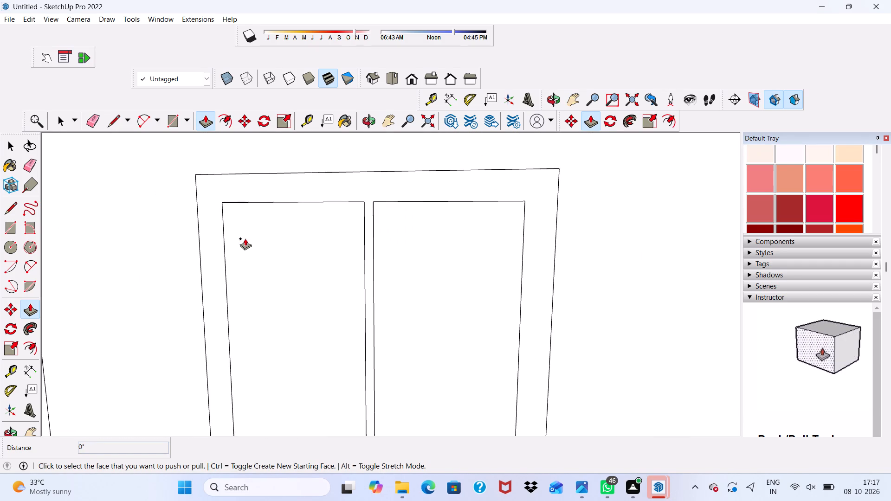
Push/Pull the ground-floor window frame with its mullion 3" out from the porch's rear wall.
click(211, 244)
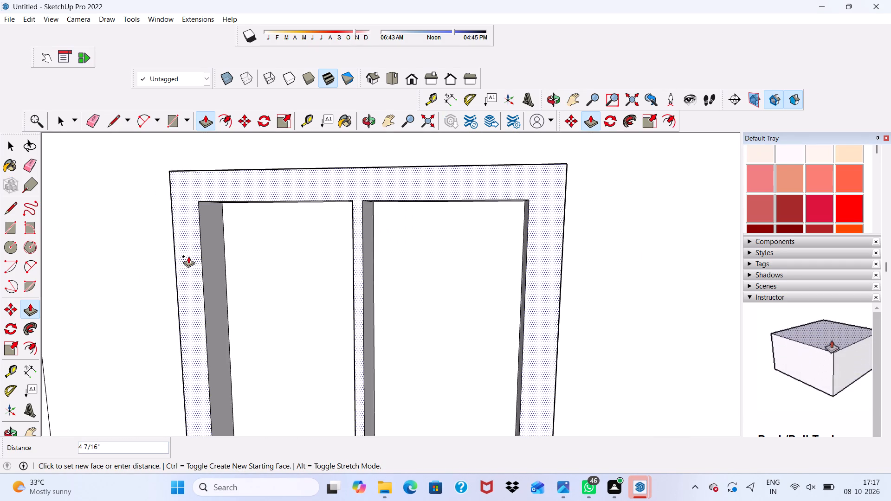
key(3)
key(shift+quotedbl)
key(Return)
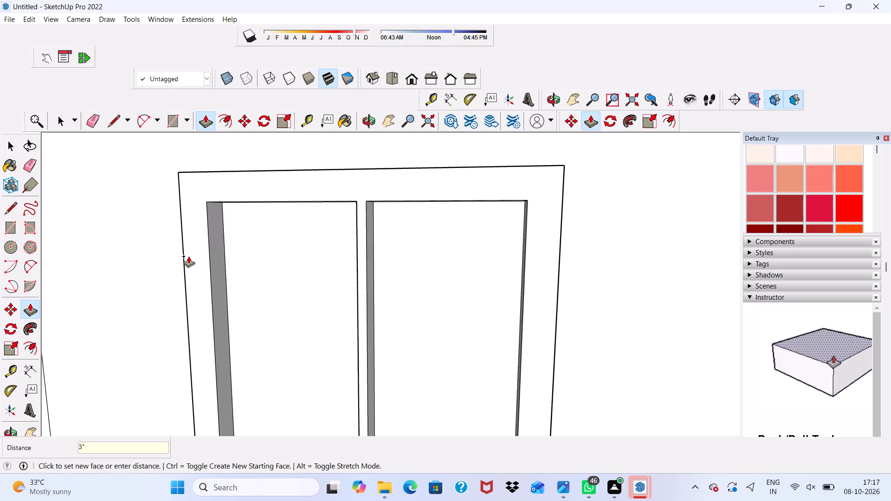
Push/Pull the door face 3" out from the porch's rear wall.
scroll(190, 255, down, 12)
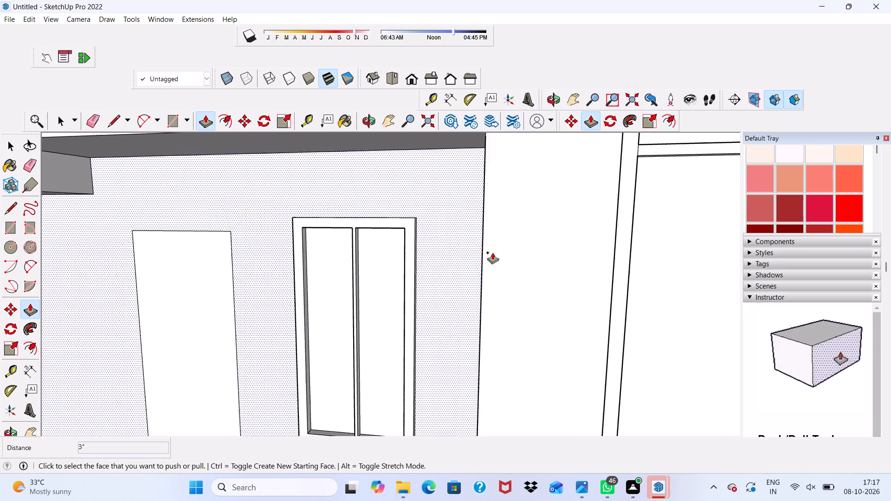
click(177, 282)
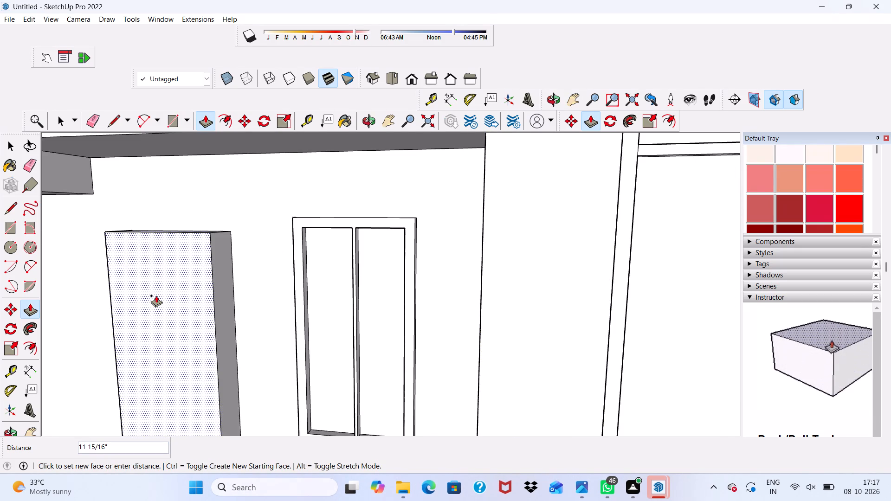
text(3")
key(Return)
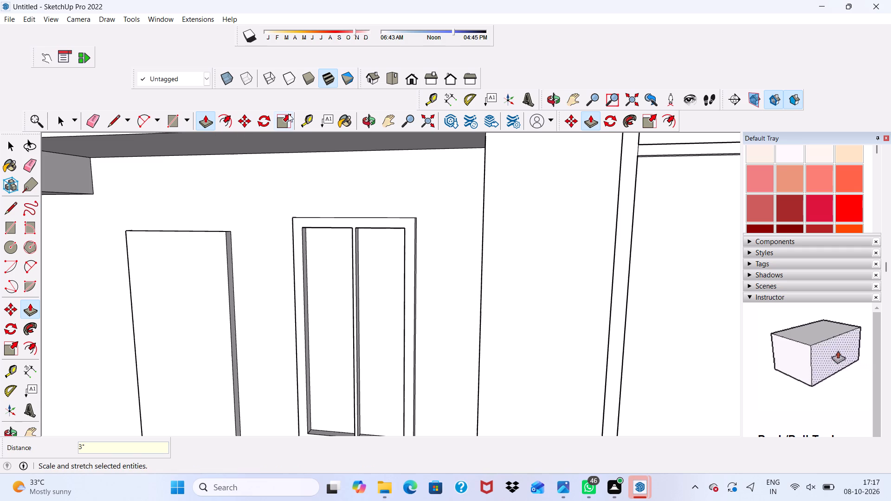
Draw a circle of about 5 5/8" radius near the door's edge farthest from the window as the knob outline.
click(5, 248)
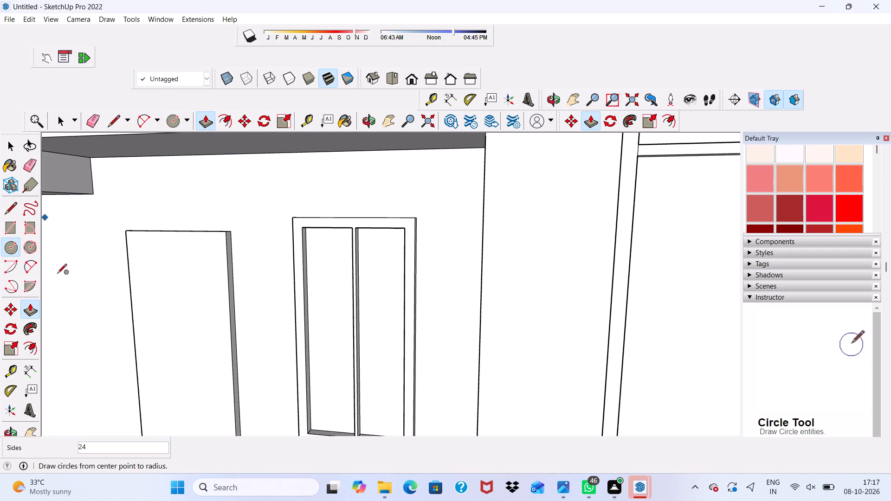
scroll(168, 285, up, 8)
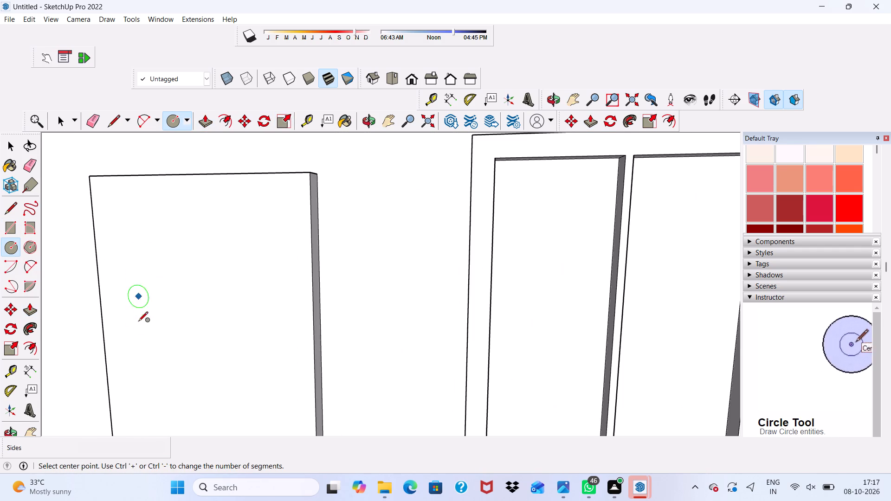
drag(149, 379, 151, 368)
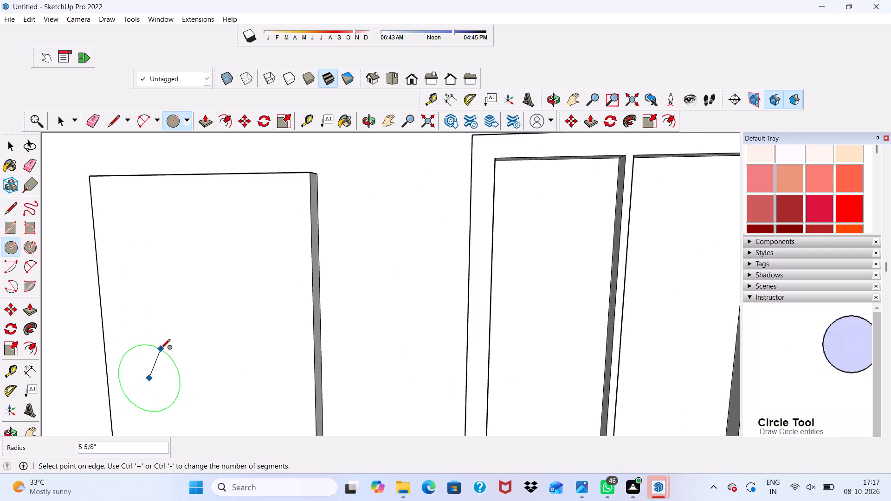
click(161, 349)
Push/Pull the circle on the door 3" outward to form a round knob.
click(207, 125)
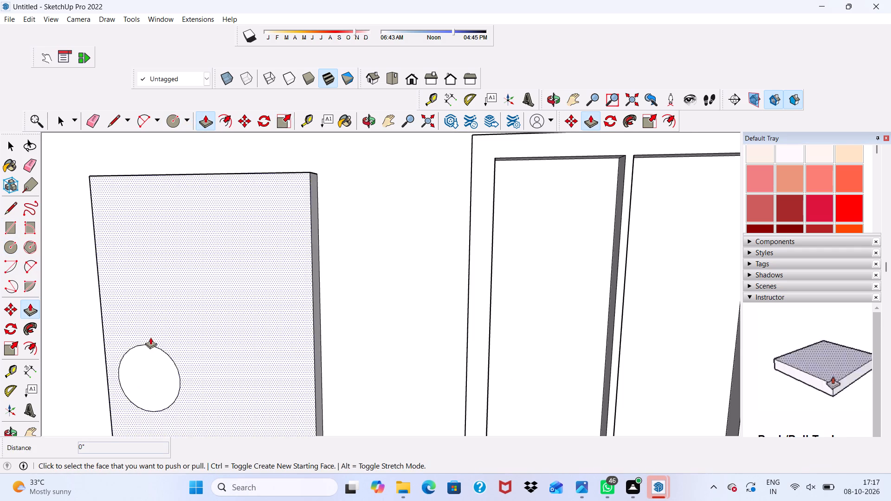
click(153, 381)
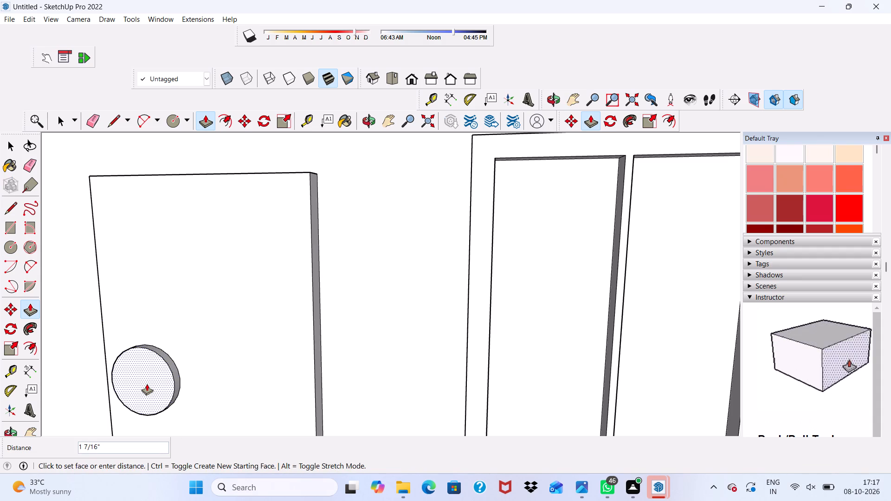
text(3")
key(Return)
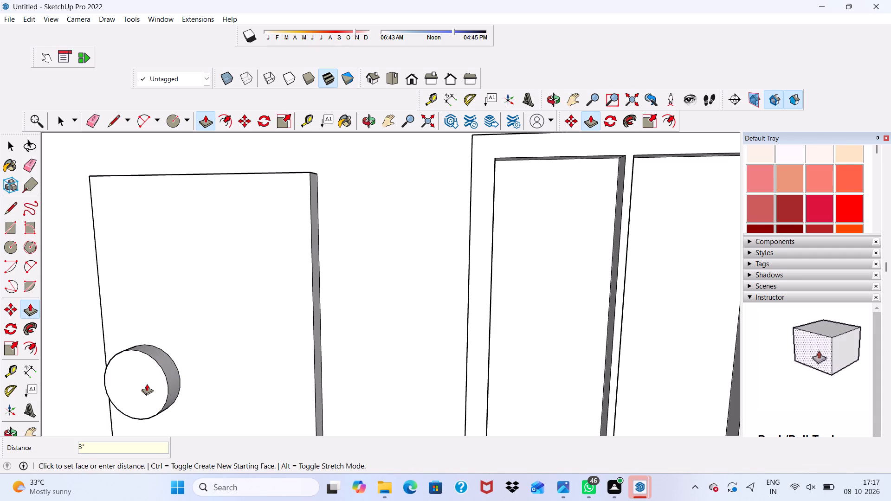
Examine the door, window and porch from several angles, together with the rest of the front facade.
scroll(115, 385, down, 7)
middle_drag(206, 385, 223, 328)
scroll(232, 314, up, 1)
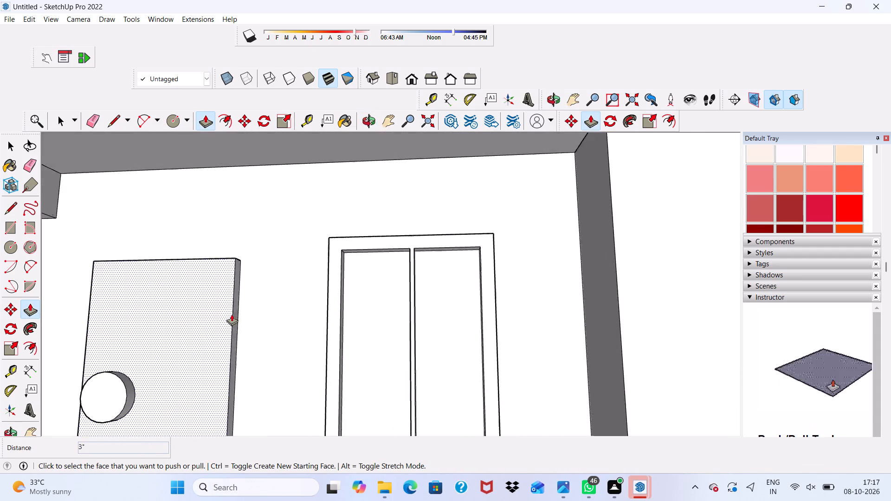
scroll(232, 314, down, 14)
middle_drag(309, 342, 396, 363)
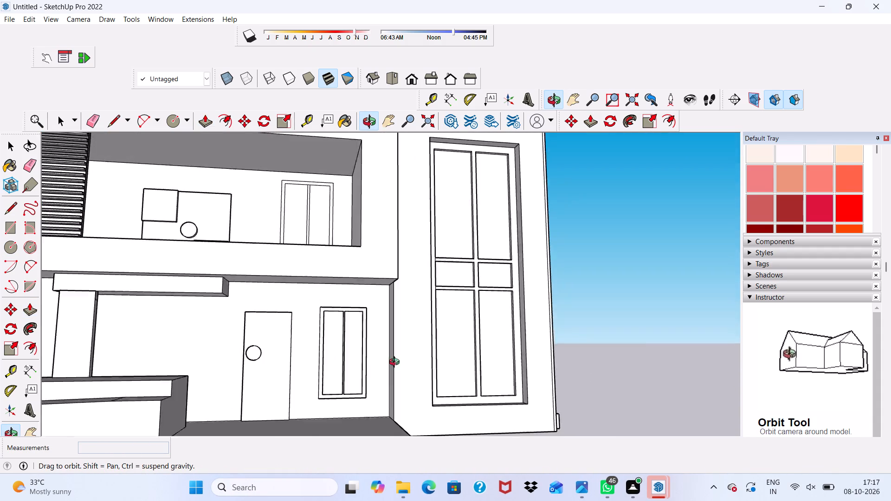
middle_drag(396, 363, 417, 375)
key(space)
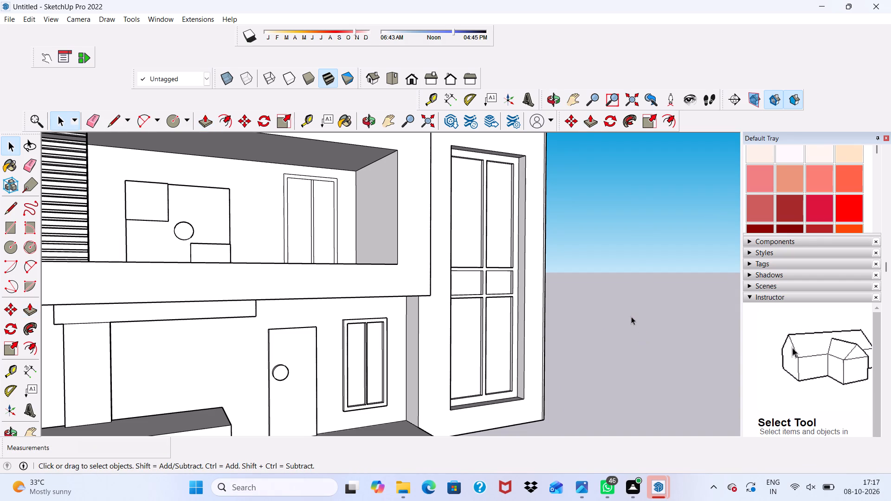
scroll(622, 323, down, 3)
scroll(656, 358, down, 1)
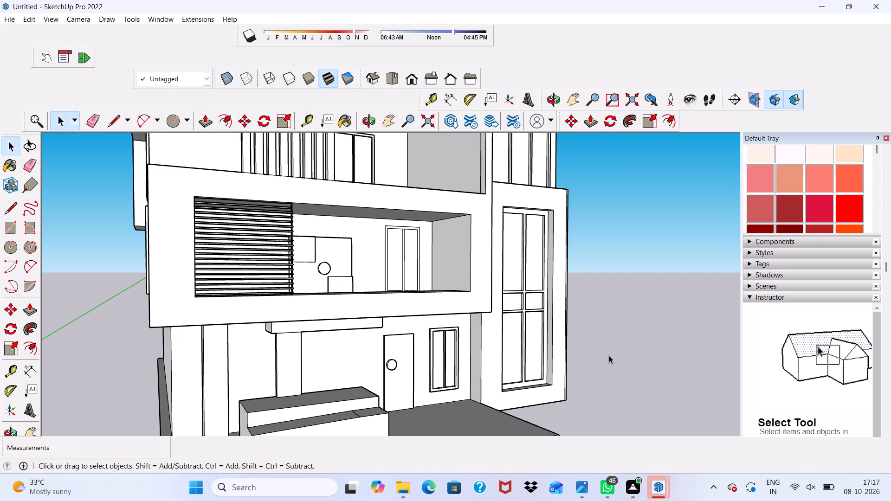
middle_drag(566, 360, 445, 399)
scroll(416, 406, up, 6)
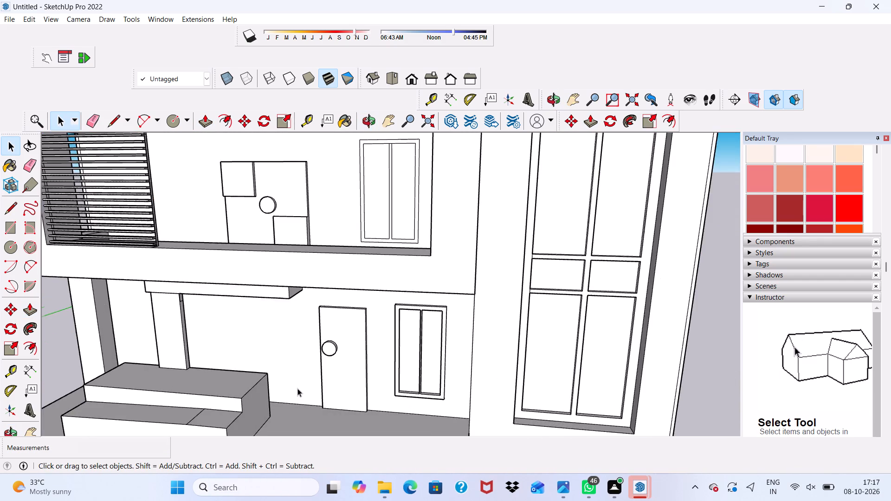
scroll(297, 388, up, 2)
scroll(382, 324, down, 13)
middle_drag(482, 394, 526, 360)
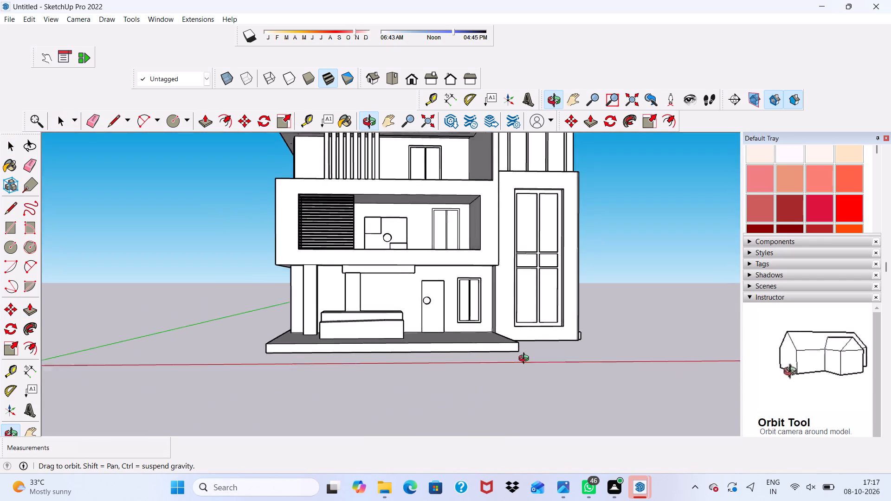
middle_drag(526, 360, 517, 394)
scroll(466, 403, up, 4)
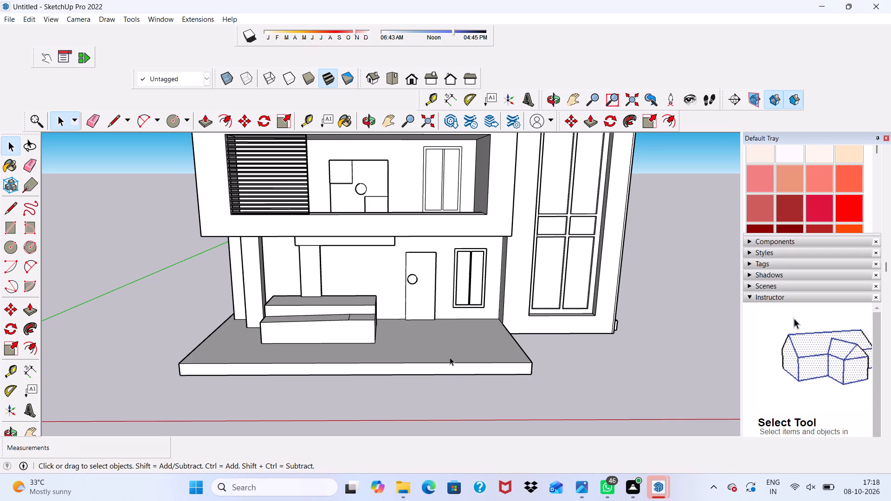
scroll(450, 357, up, 3)
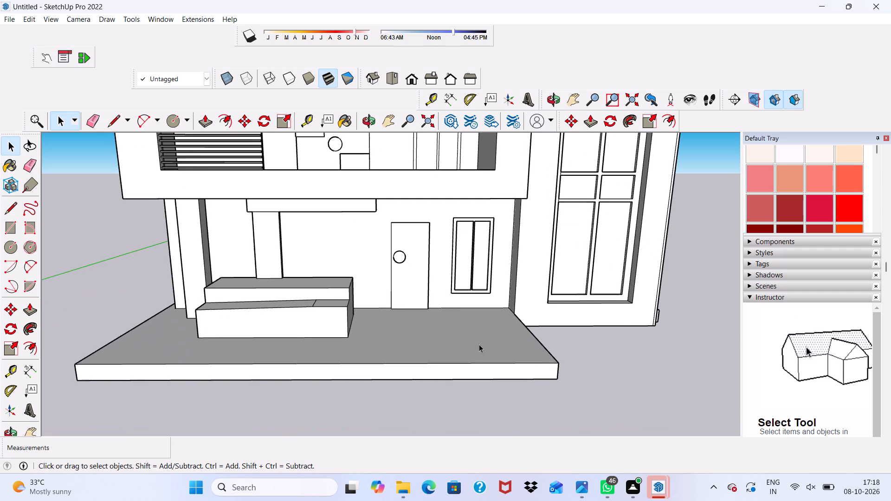
scroll(485, 341, down, 3)
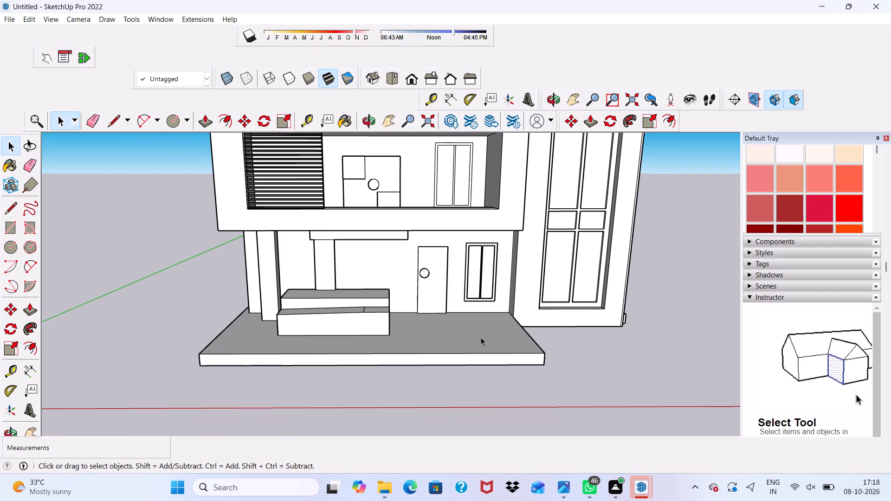
scroll(445, 335, up, 4)
scroll(445, 301, down, 5)
middle_drag(431, 360, 437, 362)
scroll(437, 362, up, 4)
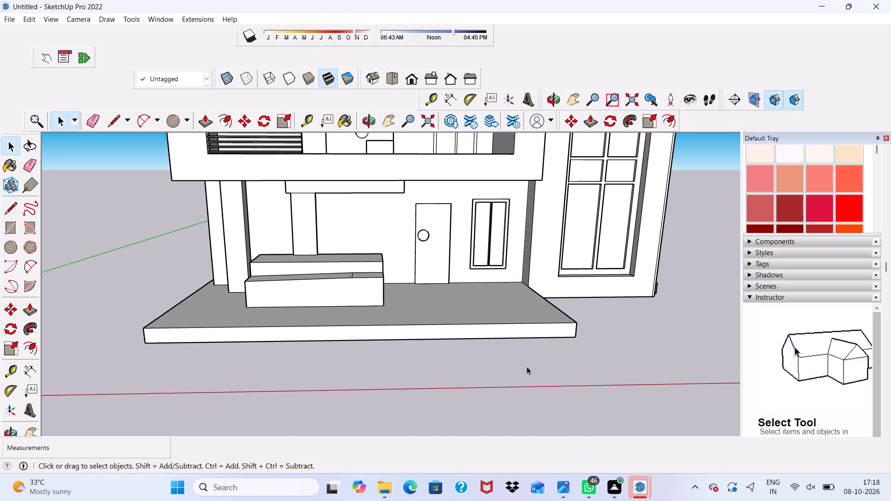
scroll(528, 368, up, 3)
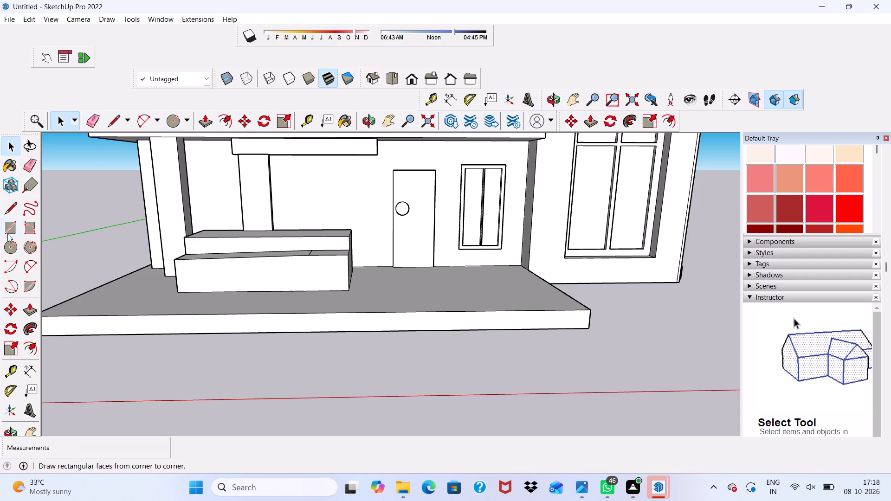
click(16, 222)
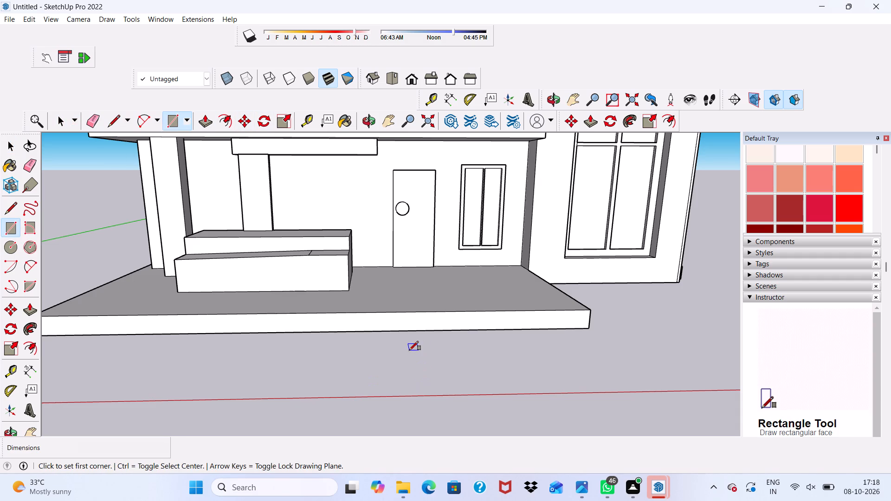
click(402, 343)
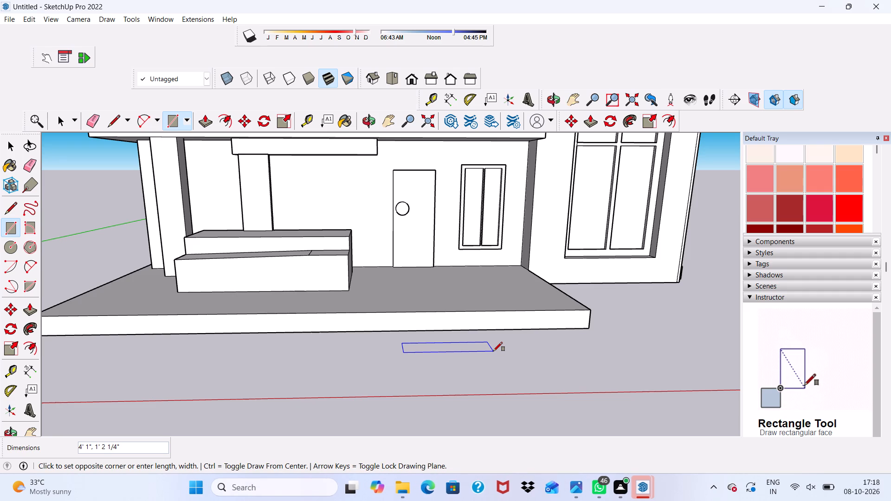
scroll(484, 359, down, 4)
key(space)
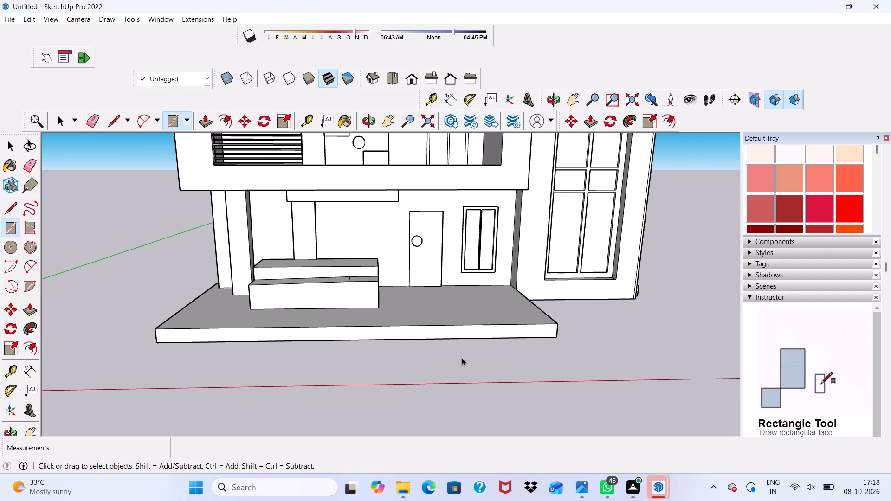
Inspect the porch slab, the tall window bay and the ground in front of them from several angles.
scroll(458, 360, down, 7)
scroll(627, 350, up, 6)
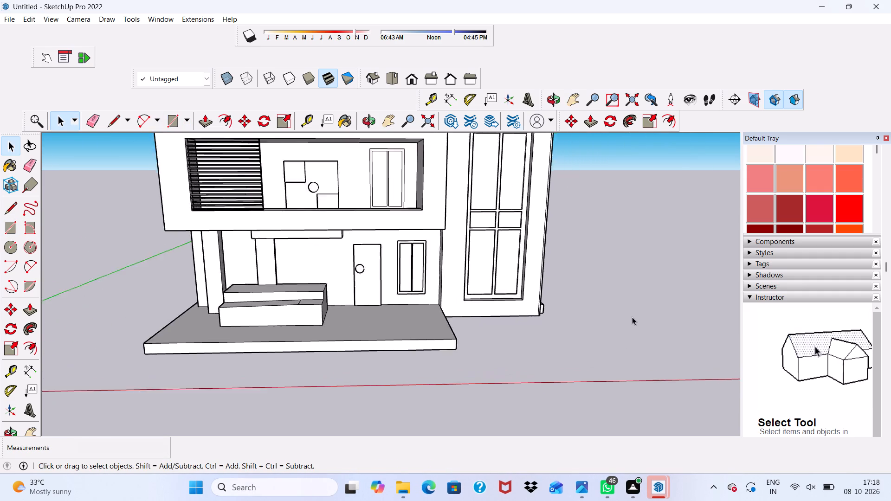
scroll(632, 317, up, 2)
scroll(615, 316, down, 1)
middle_drag(615, 316, 433, 327)
scroll(426, 393, up, 4)
scroll(466, 351, down, 2)
middle_drag(466, 351, 555, 297)
scroll(466, 351, down, 1)
scroll(555, 297, up, 9)
middle_drag(537, 267, 544, 293)
scroll(537, 267, down, 1)
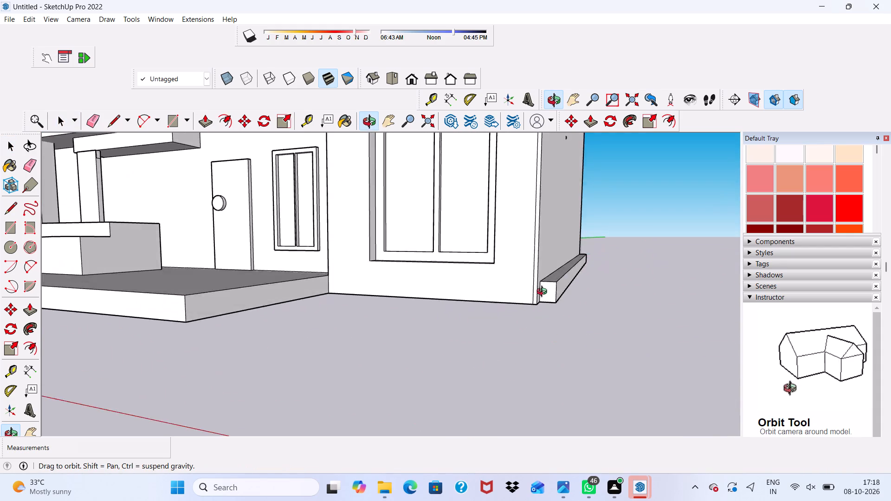
middle_drag(544, 293, 523, 276)
scroll(515, 379, up, 1)
scroll(510, 340, down, 3)
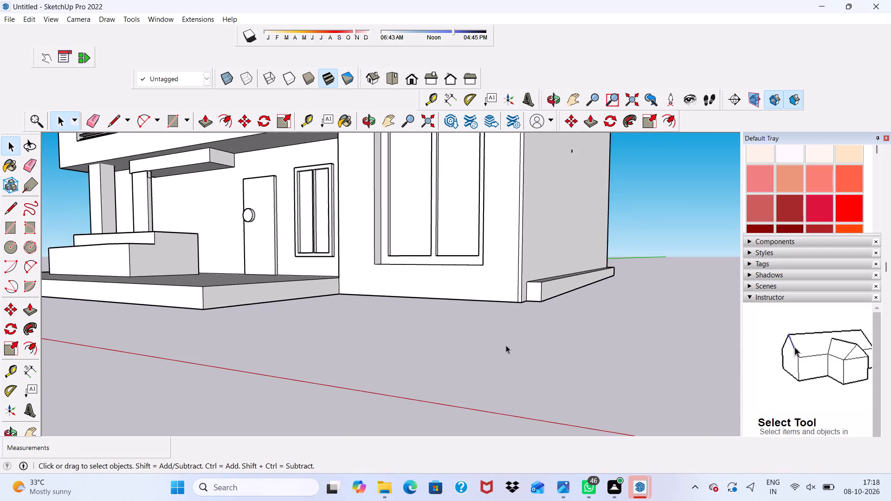
scroll(509, 347, down, 1)
middle_drag(509, 347, 626, 365)
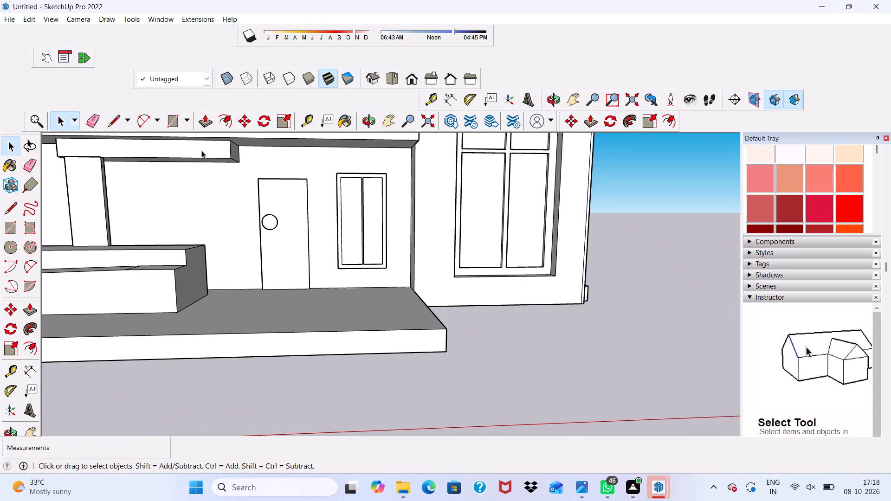
Draw a narrow rectangle about 5' 8 11/16" by 10 7/16" on the ground in front of the tall window bay.
click(177, 118)
scroll(483, 342, up, 4)
scroll(479, 352, down, 4)
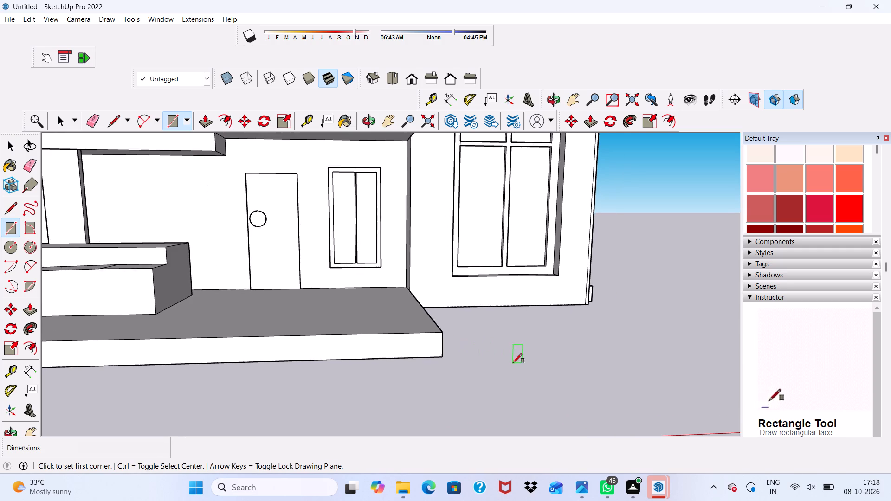
scroll(533, 361, down, 1)
middle_drag(533, 361, 519, 388)
click(533, 379)
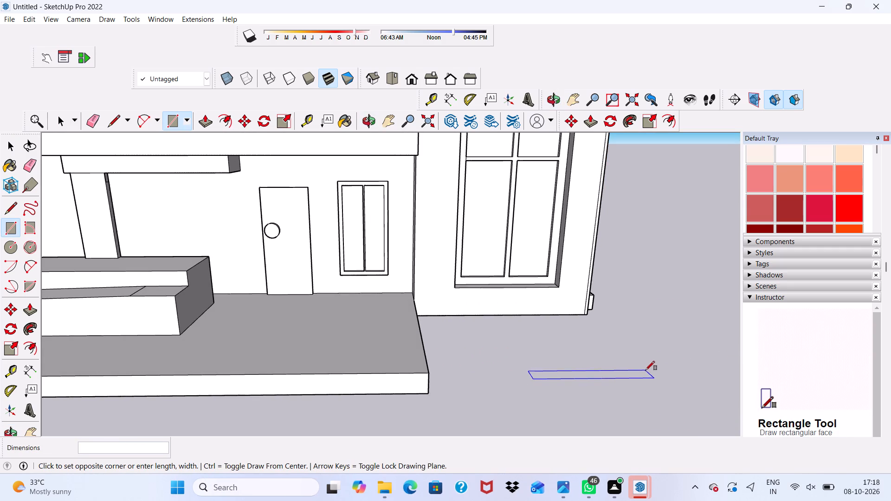
click(664, 387)
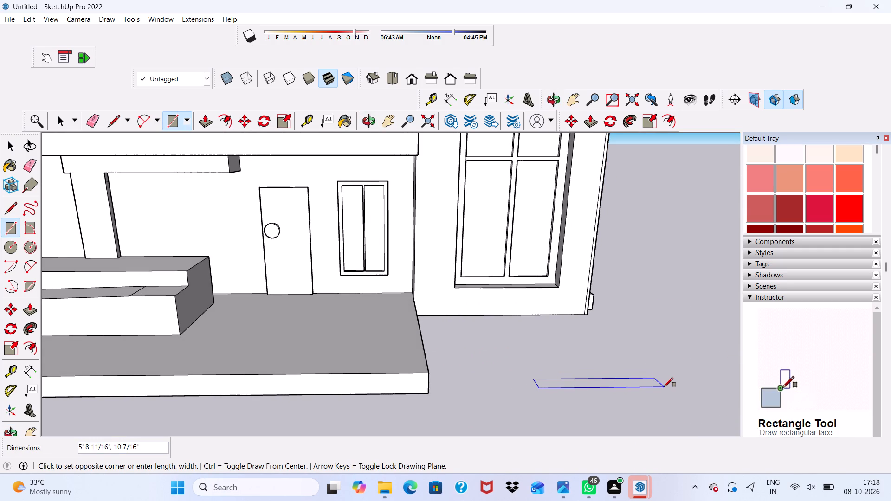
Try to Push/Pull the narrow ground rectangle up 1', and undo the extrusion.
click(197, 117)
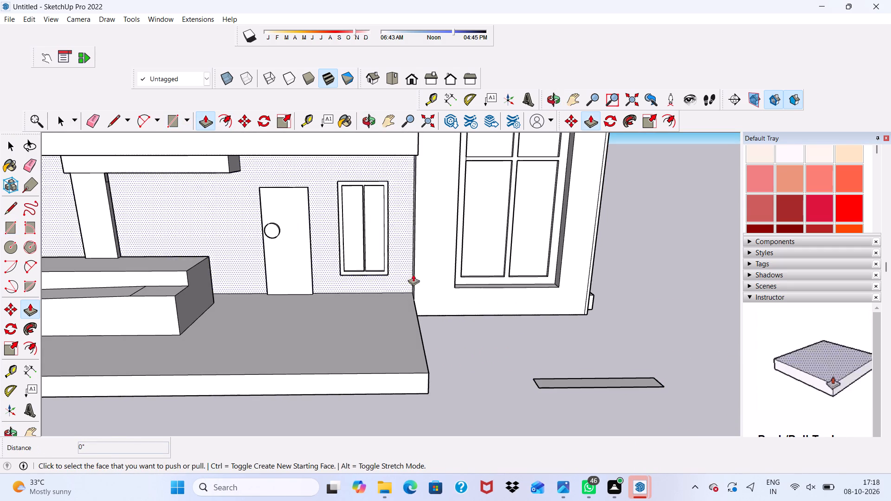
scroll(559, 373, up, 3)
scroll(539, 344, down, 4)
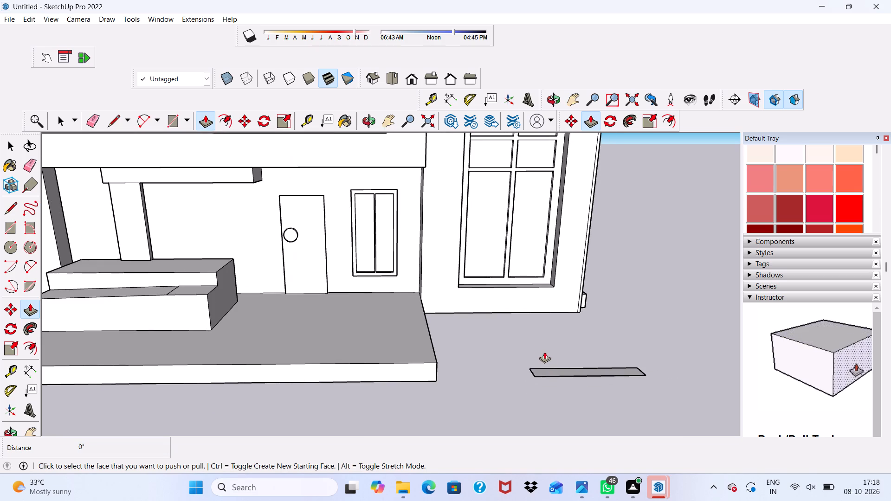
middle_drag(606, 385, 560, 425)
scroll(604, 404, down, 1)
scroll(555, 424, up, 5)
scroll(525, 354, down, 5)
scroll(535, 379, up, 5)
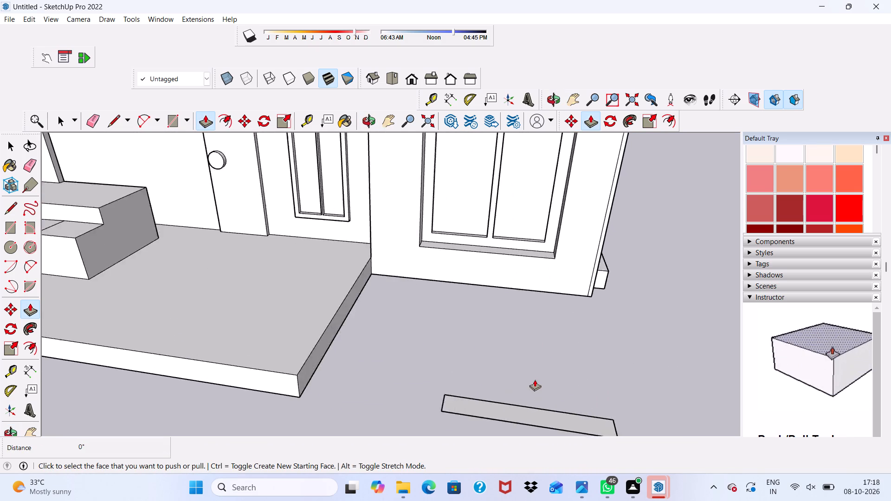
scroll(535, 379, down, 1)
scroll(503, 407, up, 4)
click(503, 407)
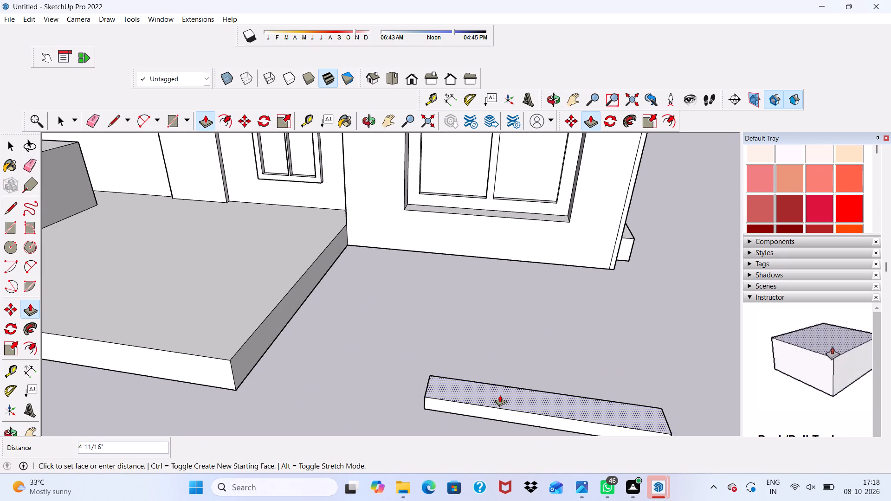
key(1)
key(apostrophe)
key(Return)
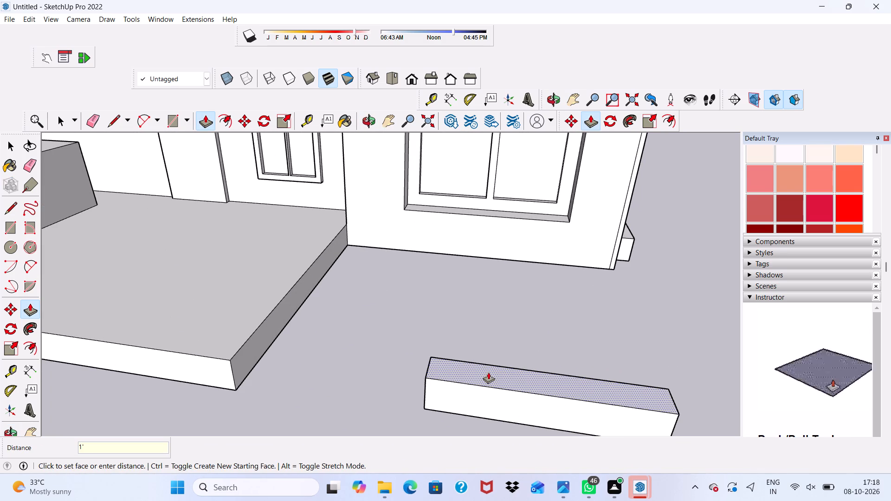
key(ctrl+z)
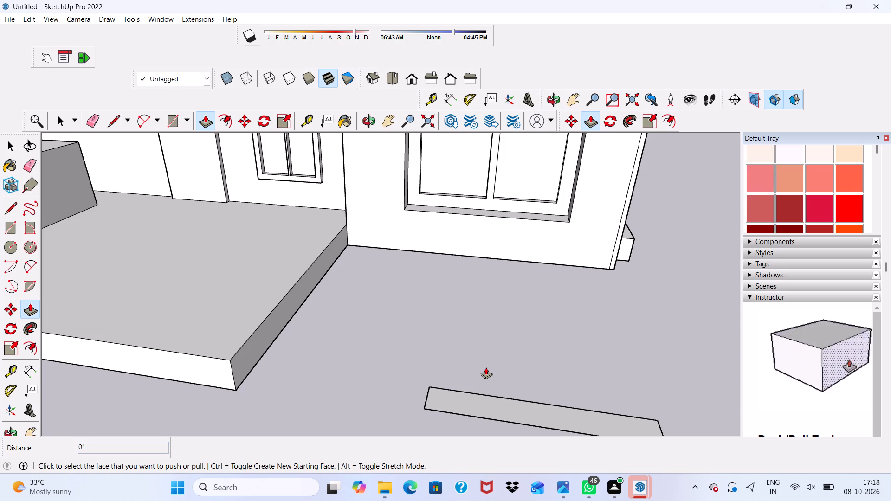
Push/Pull the narrow rectangle in front of the tall window bay up 3" to form a thin slab.
click(458, 402)
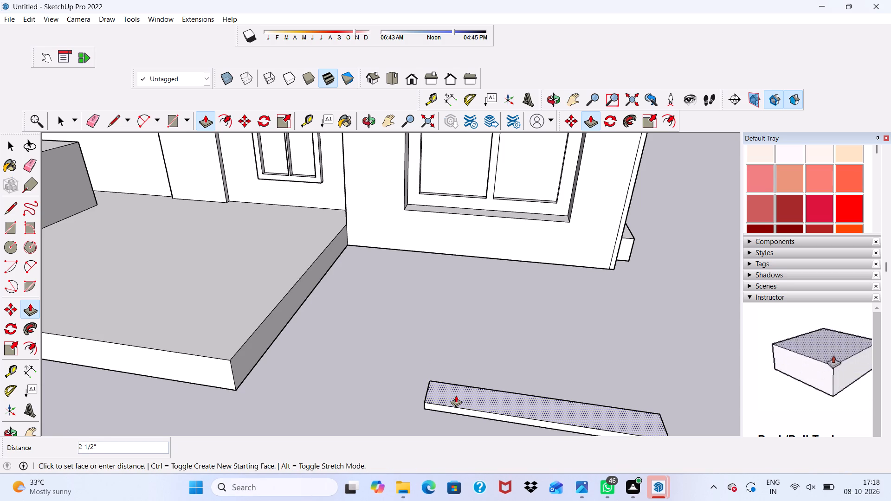
key(3)
key(shift+quotedbl)
key(shift+Return)
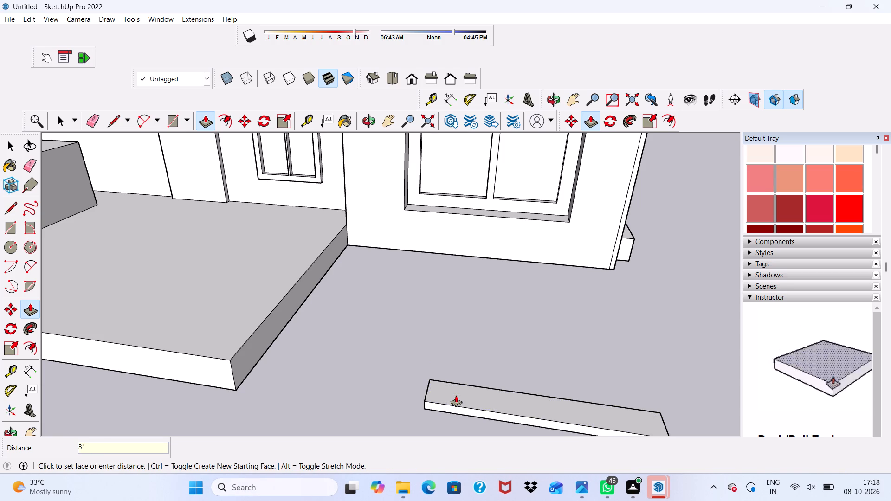
scroll(448, 390, down, 4)
scroll(490, 392, up, 3)
scroll(478, 391, down, 5)
scroll(487, 403, up, 3)
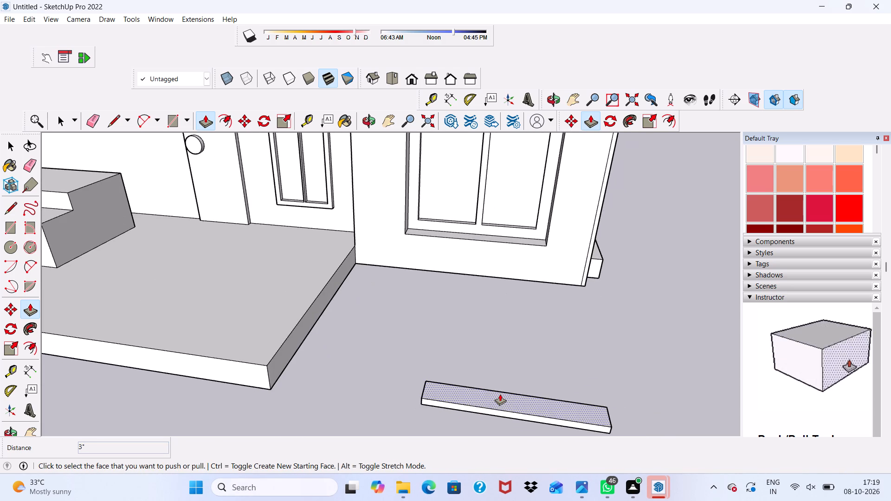
Select the whole slab and copy it with its bottom front corner on the original's top rear corner, making a second step.
key(space)
scroll(486, 415, down, 1)
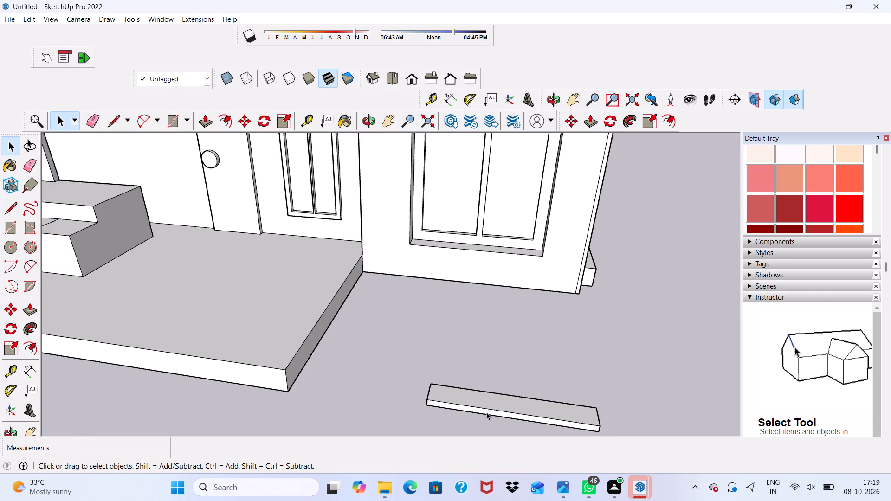
scroll(486, 412, down, 2)
scroll(452, 303, down, 9)
middle_drag(477, 337, 355, 345)
scroll(349, 323, down, 1)
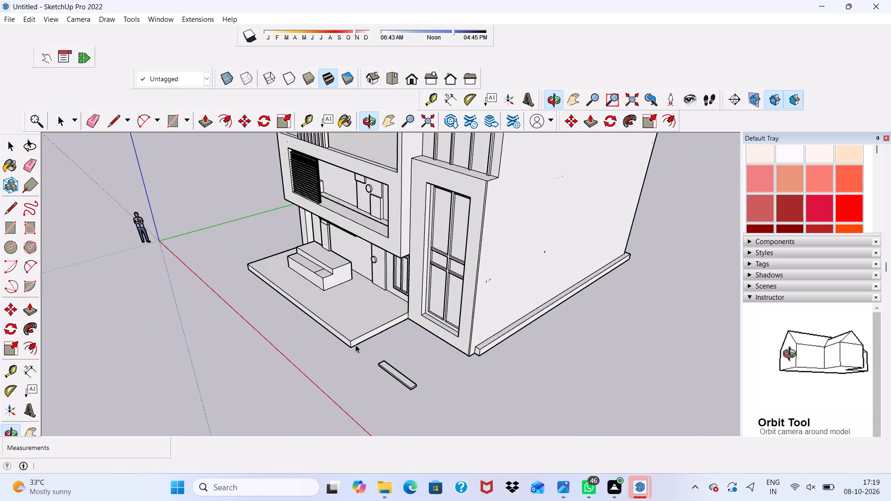
scroll(379, 403, up, 11)
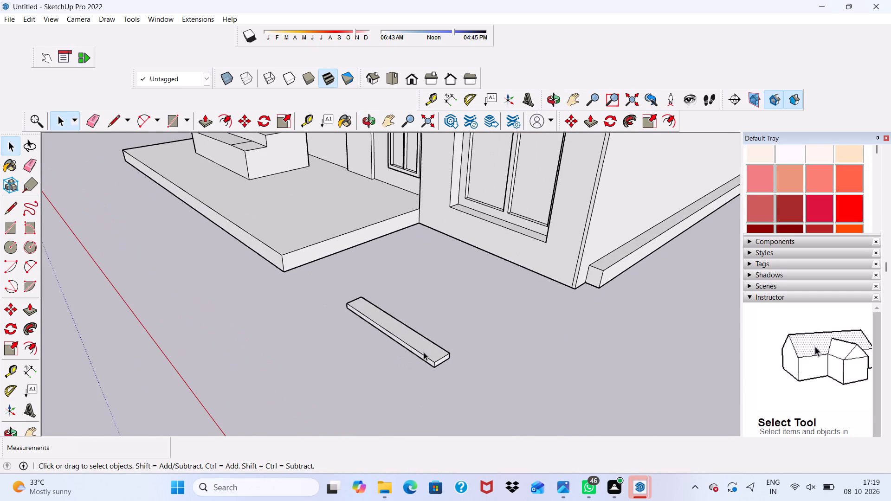
triple_click(424, 352)
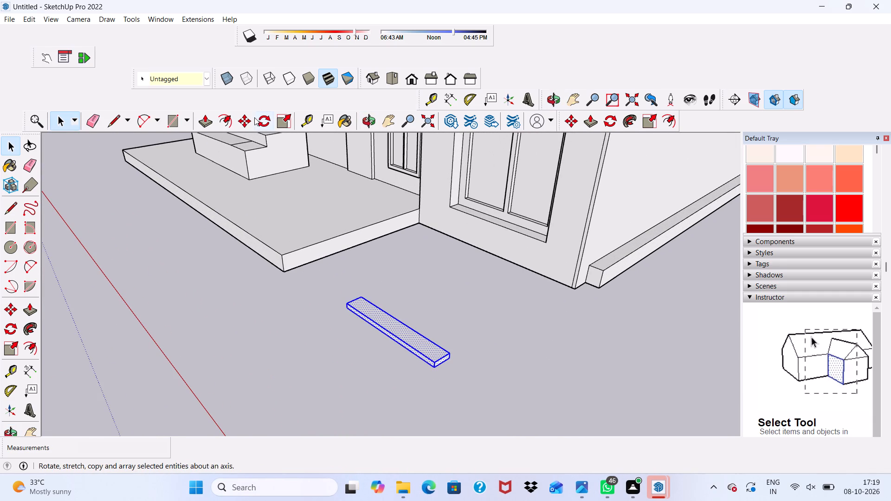
click(250, 121)
scroll(469, 383, up, 5)
scroll(407, 365, up, 2)
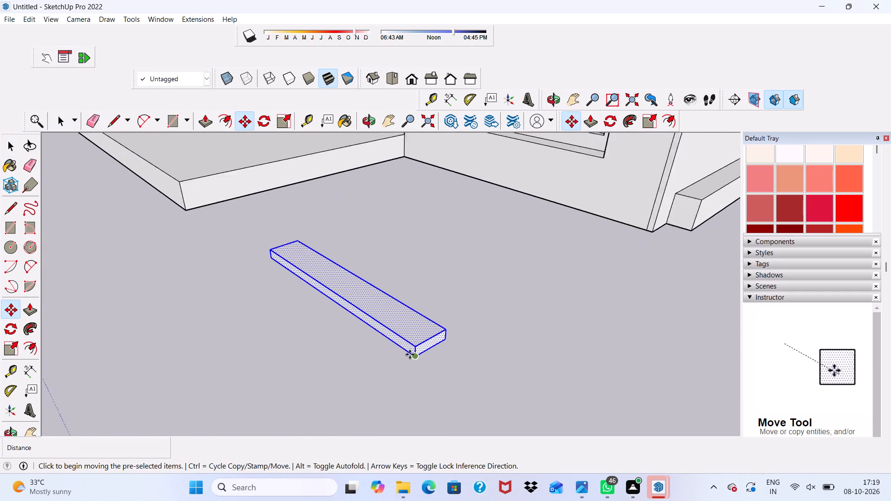
scroll(410, 354, up, 2)
click(416, 354)
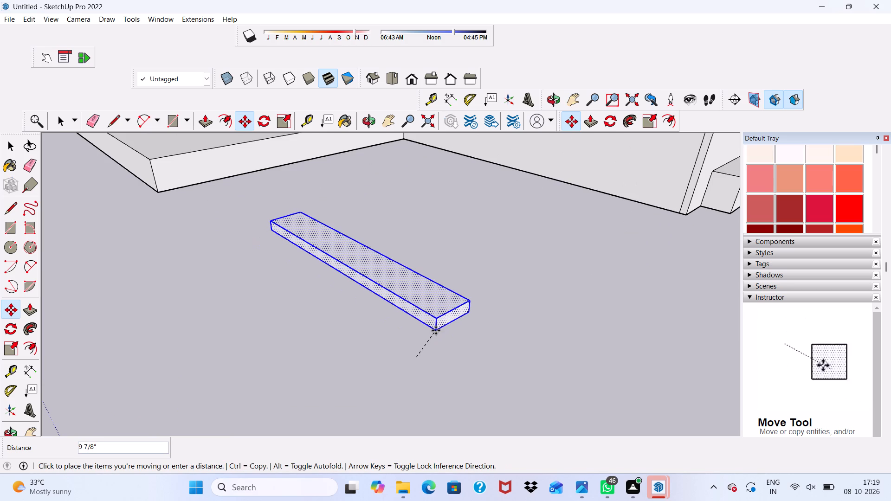
scroll(487, 221, up, 3)
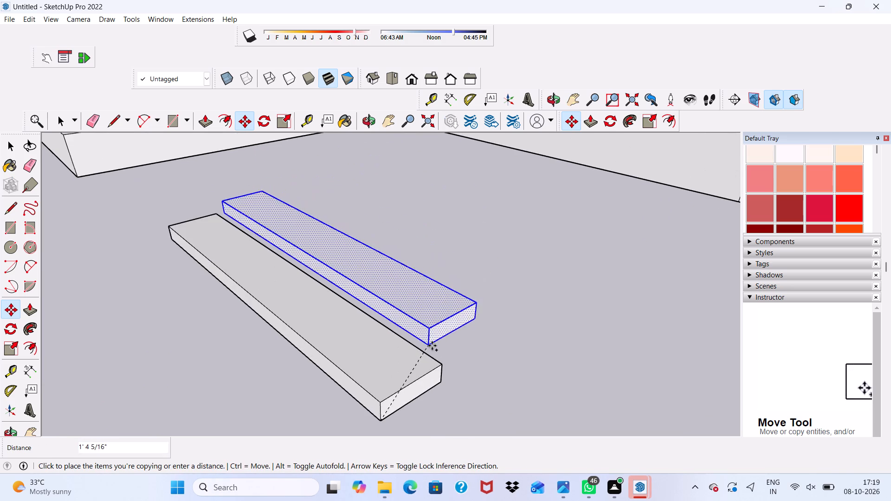
scroll(434, 349, up, 12)
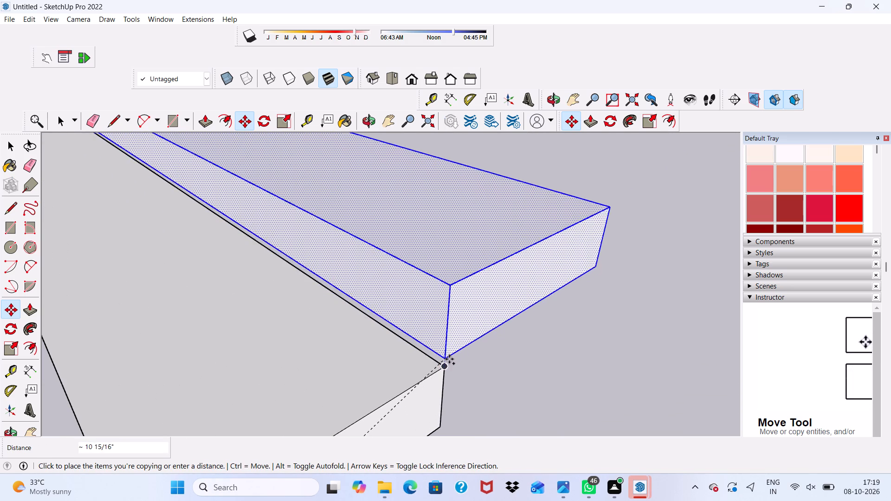
click(446, 367)
Copy the second step from its bottom front corner to its top rear corner to add a third step.
double_click(446, 367)
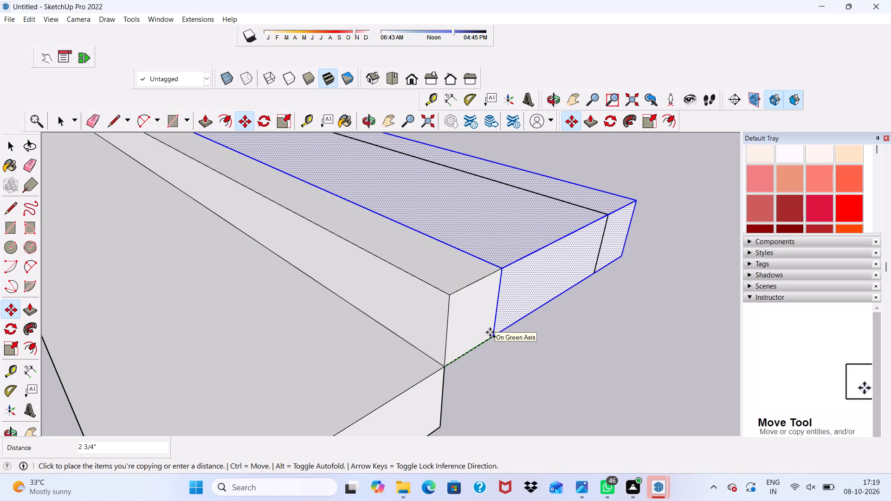
scroll(496, 323, down, 4)
scroll(523, 311, up, 4)
scroll(617, 209, up, 2)
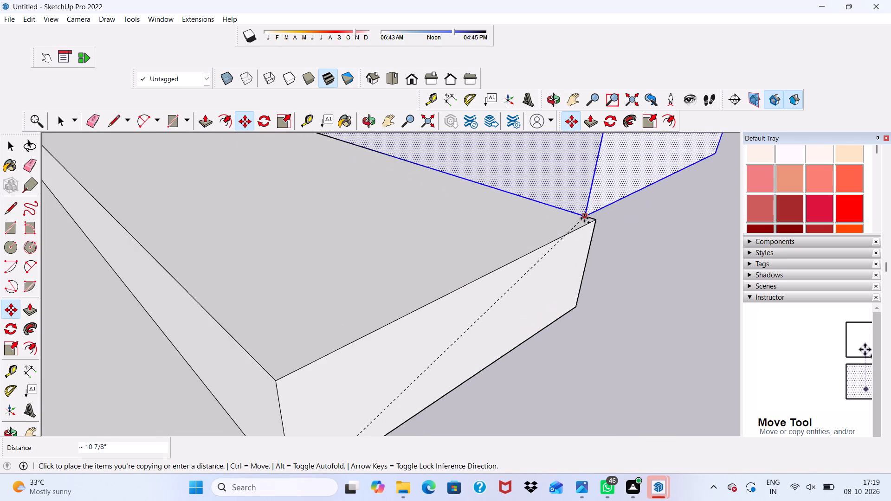
click(597, 223)
scroll(545, 250, down, 10)
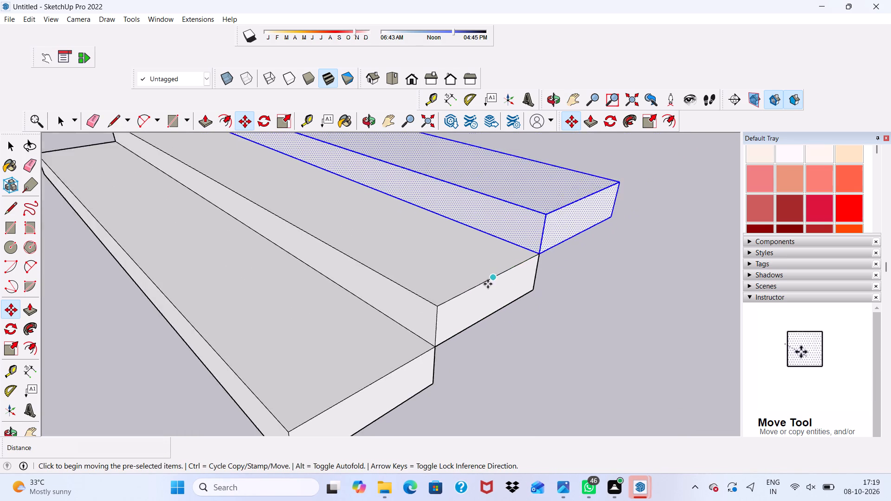
scroll(488, 284, down, 7)
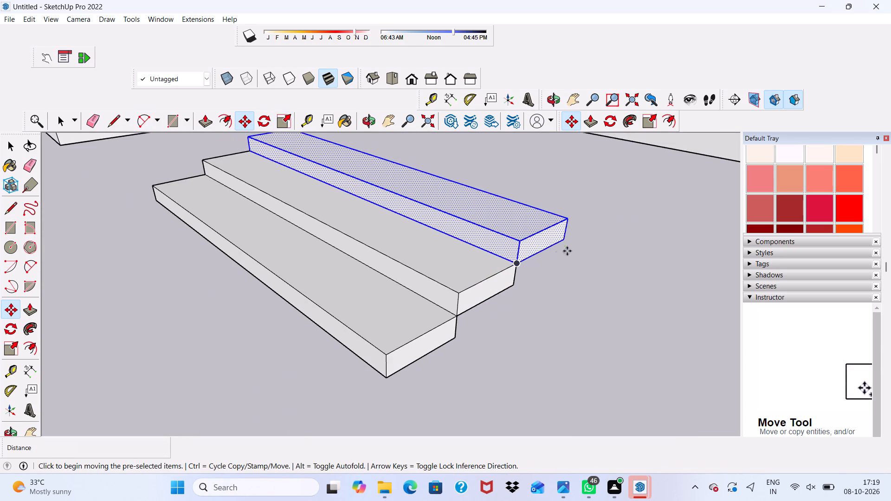
Copy the third step from its bottom front corner to its top rear corner to add a fourth step.
click(517, 259)
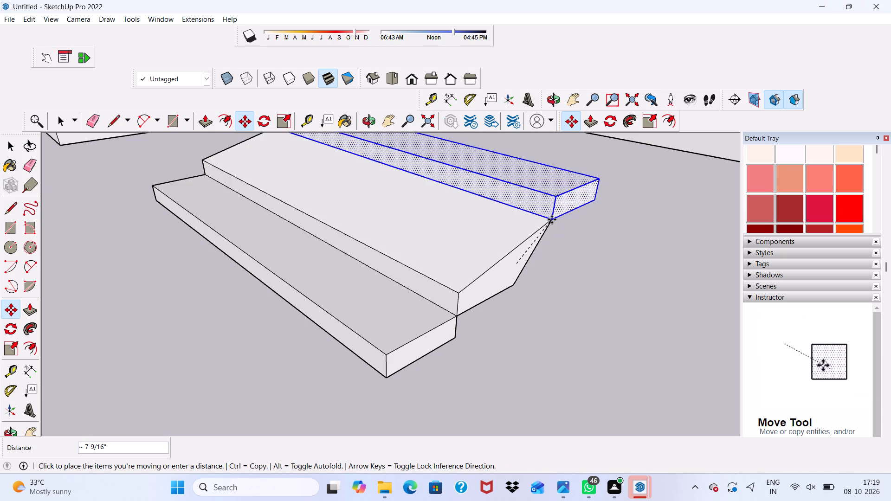
scroll(420, 176, up, 2)
scroll(560, 198, up, 1)
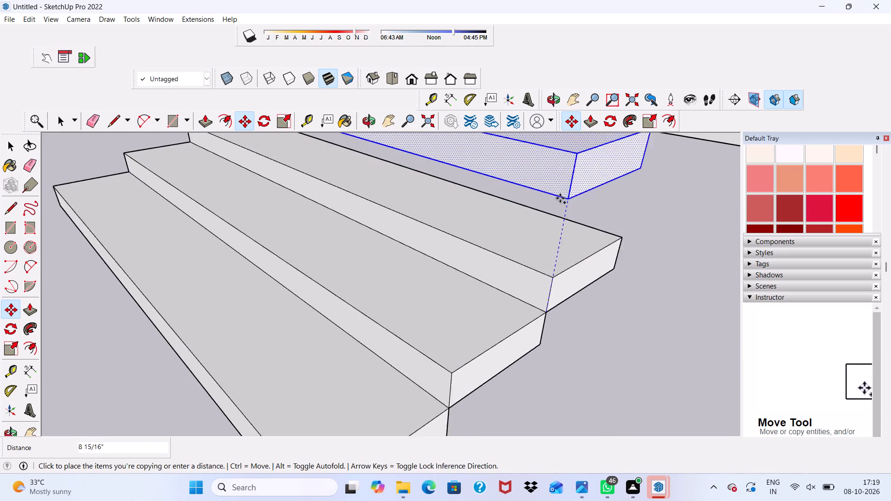
scroll(560, 198, up, 1)
click(635, 248)
scroll(529, 228, down, 5)
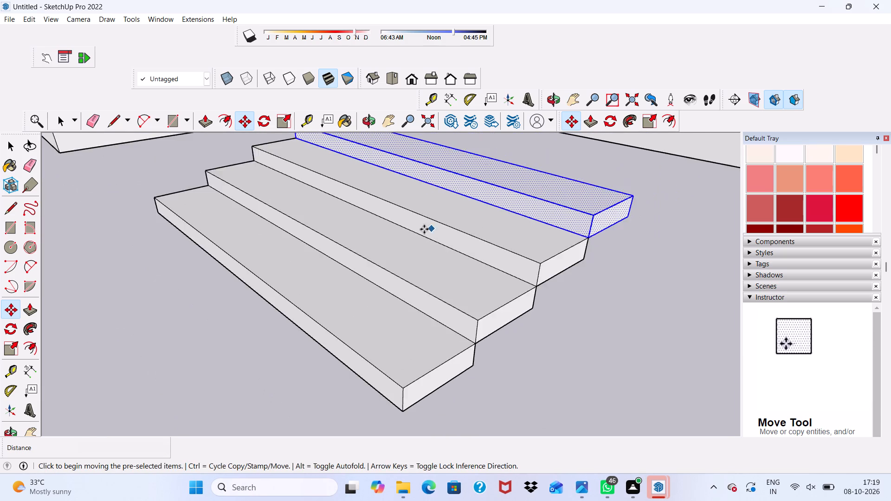
Examine the four-step stair from several angles in relation to the porch slab and the tall window bay.
scroll(424, 229, down, 18)
scroll(409, 240, up, 2)
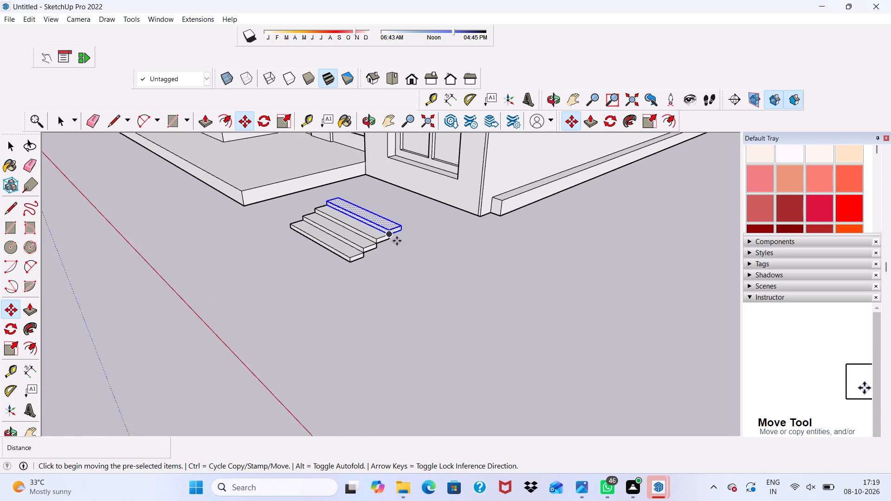
scroll(397, 241, up, 5)
scroll(380, 232, down, 5)
middle_drag(371, 234, 516, 218)
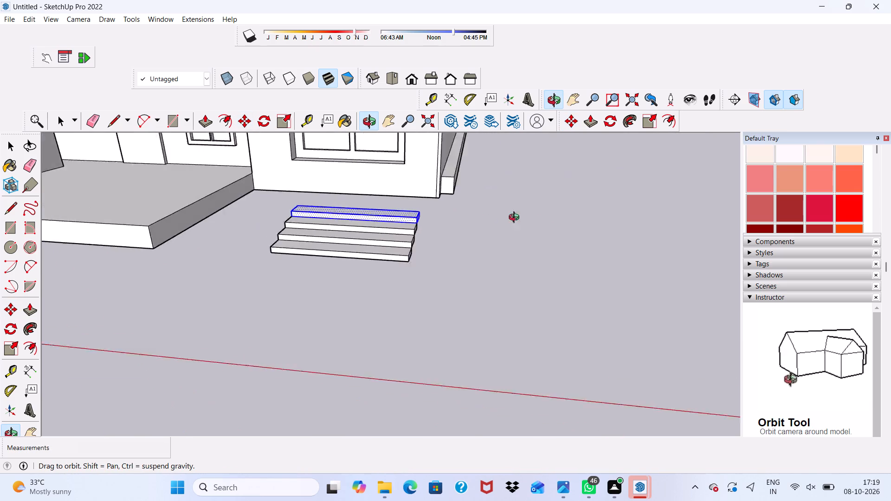
middle_drag(516, 218, 554, 270)
scroll(575, 246, down, 1)
scroll(336, 270, up, 2)
scroll(393, 251, down, 5)
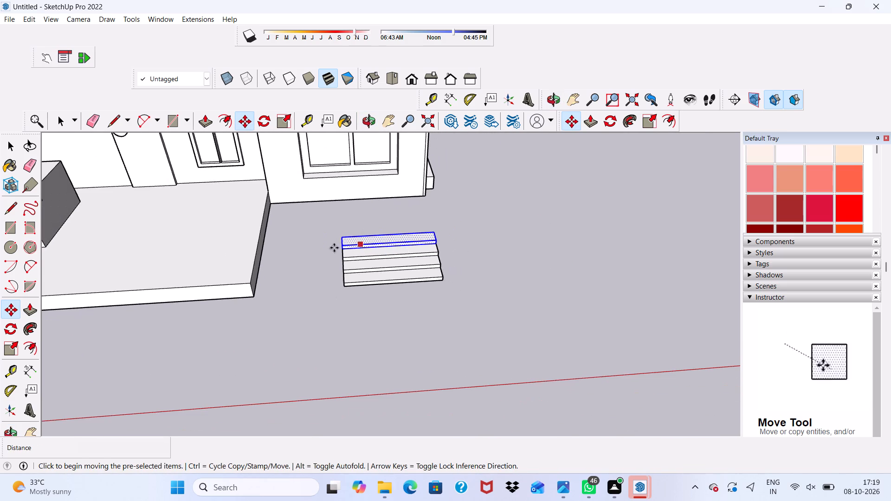
middle_drag(357, 241, 175, 171)
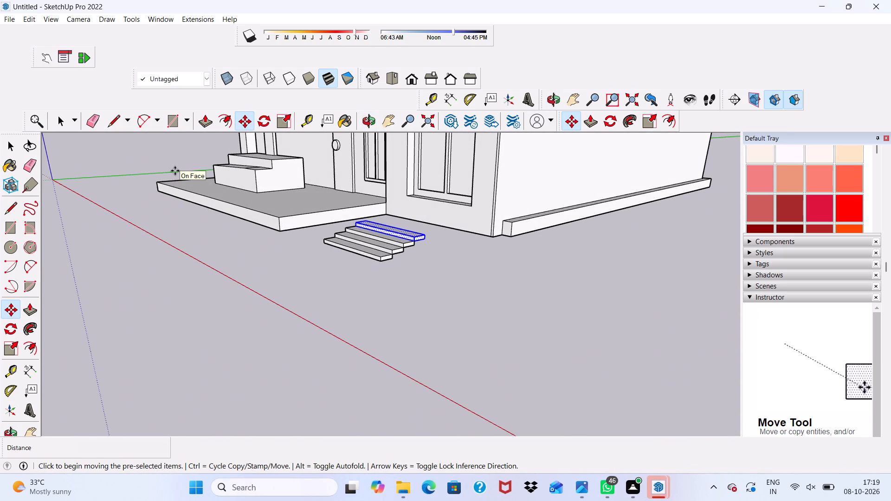
scroll(175, 171, up, 3)
scroll(175, 170, down, 3)
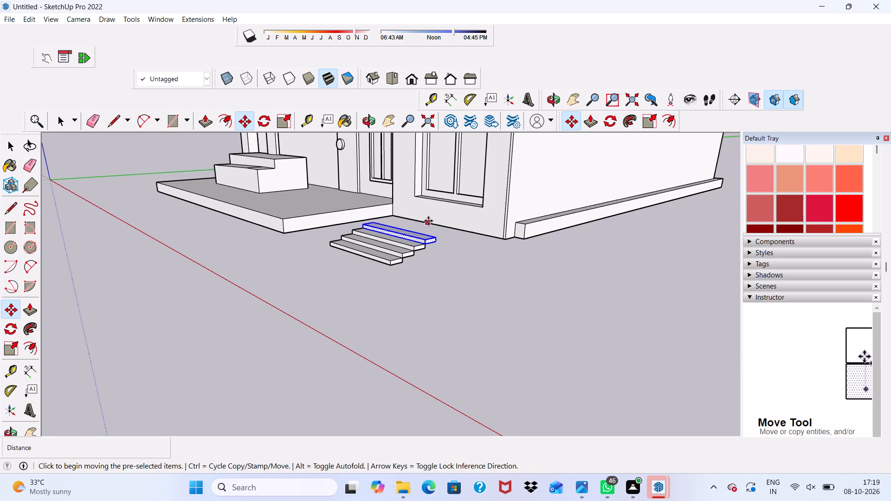
scroll(428, 221, up, 4)
scroll(332, 312, up, 6)
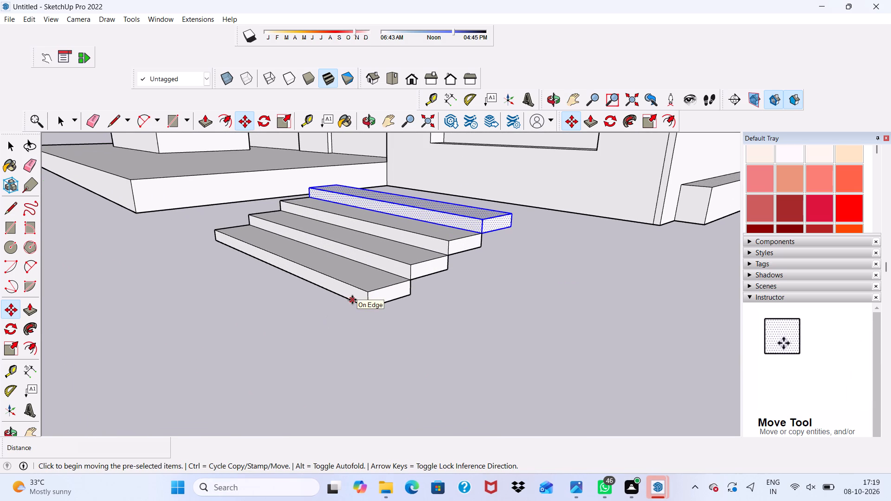
Select all the connected geometry of the four-step stair and make it a single group.
key(space)
click(426, 291)
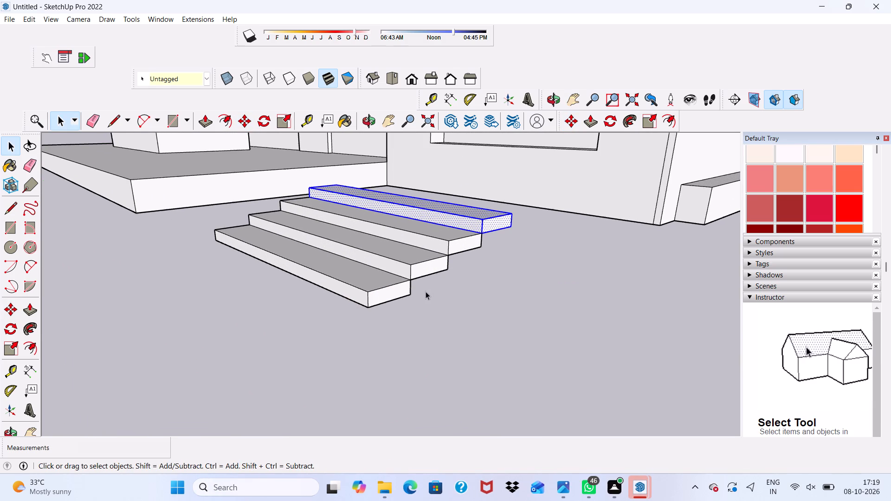
double_click(337, 288)
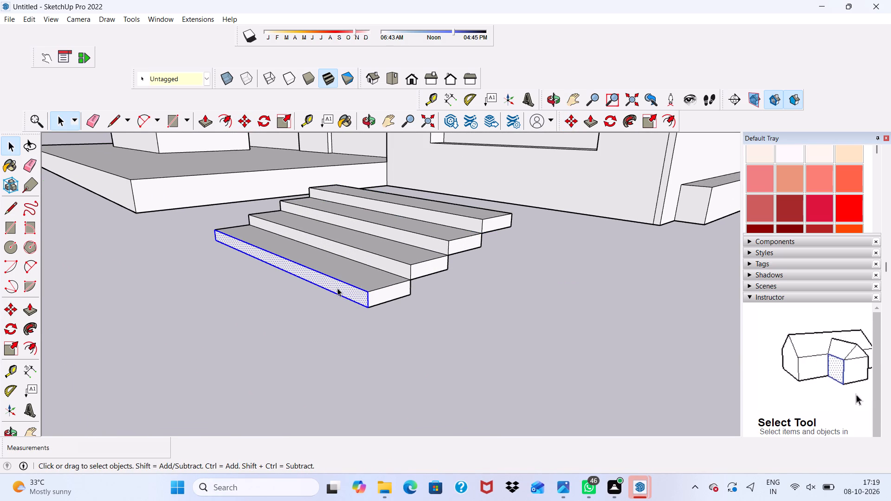
click(337, 288)
scroll(477, 242, down, 1)
middle_drag(477, 242, 585, 277)
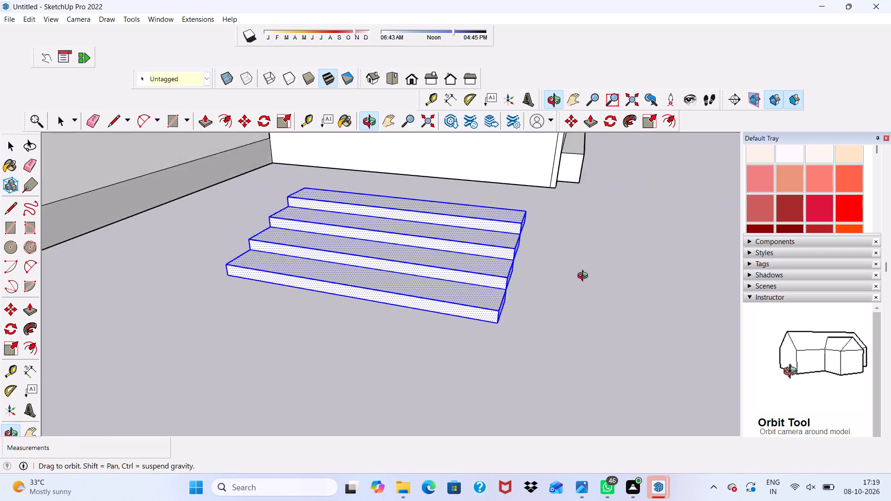
middle_drag(585, 277, 599, 287)
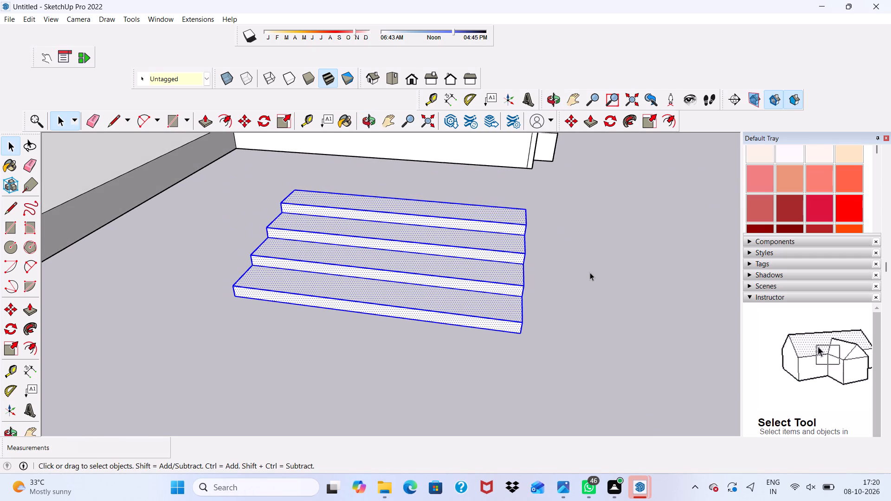
scroll(590, 279, down, 2)
scroll(251, 128, up, 1)
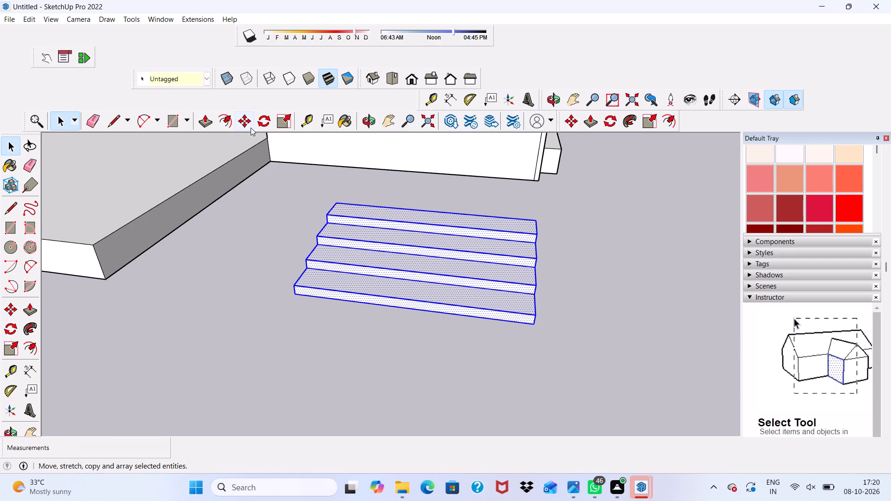
scroll(251, 128, up, 1)
scroll(230, 116, down, 1)
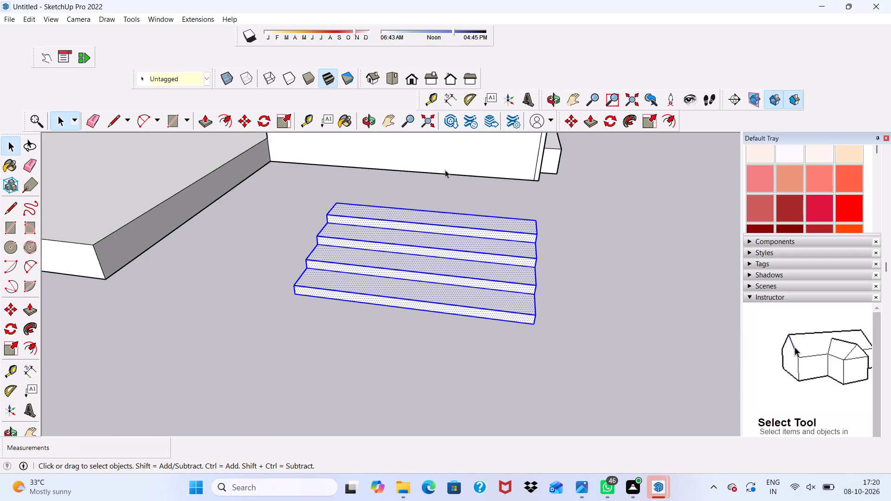
right_click(447, 173)
right_click(447, 173)
right_click(447, 173)
scroll(382, 239, up, 3)
click(363, 193)
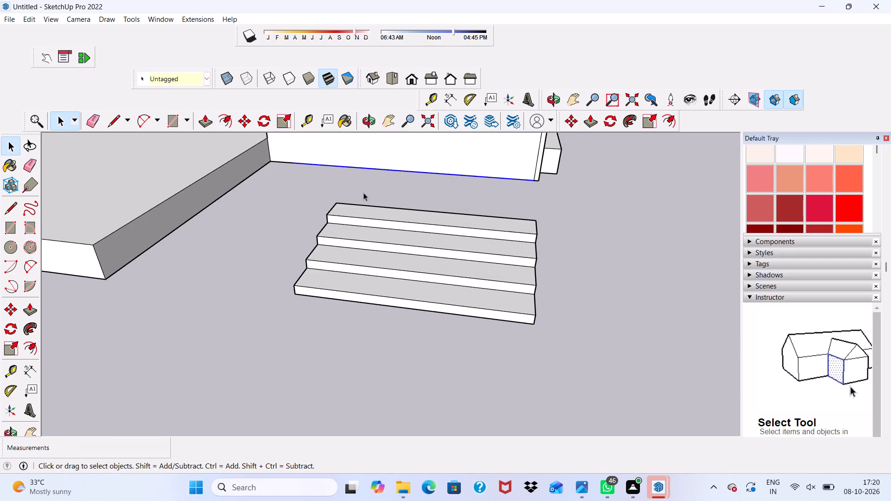
scroll(415, 270, up, 5)
triple_click(413, 266)
click(413, 266)
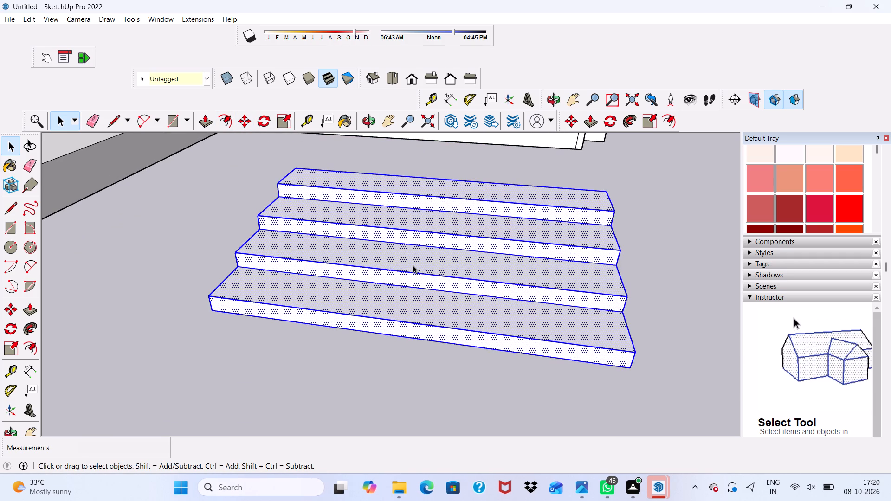
right_click(413, 265)
double_click(425, 358)
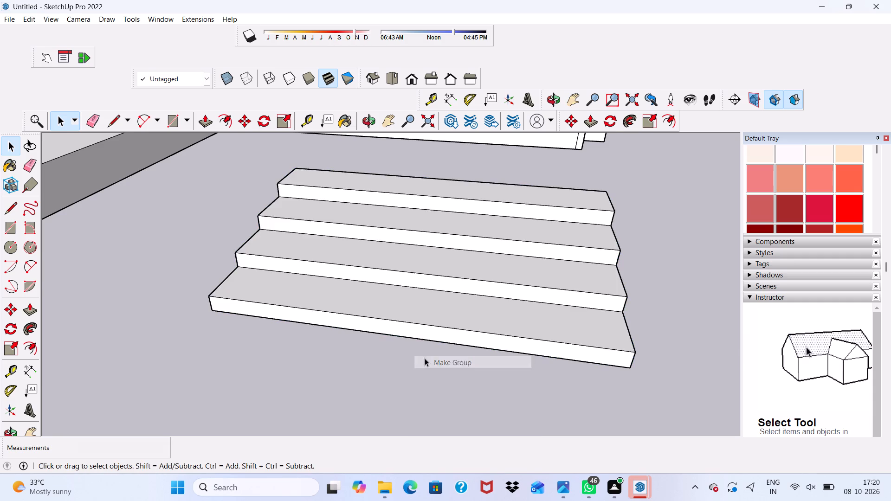
Move the stair group from the ground onto the top of the porch slab.
scroll(416, 303, down, 14)
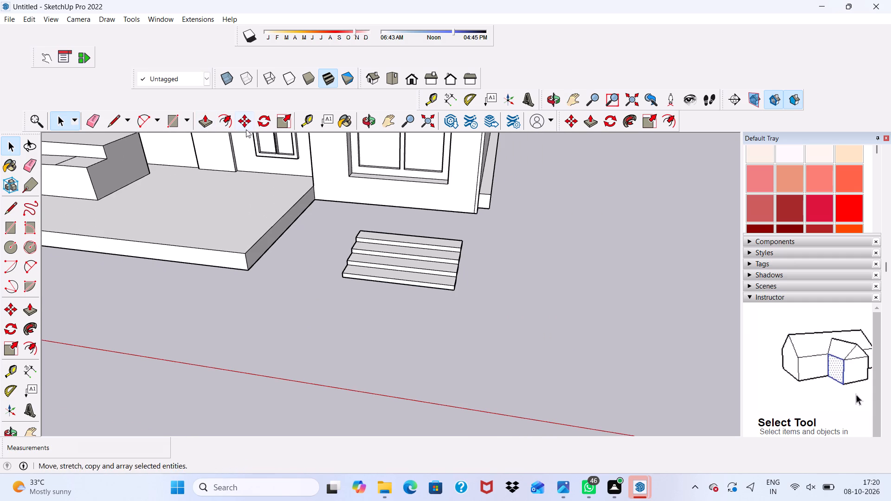
double_click(407, 253)
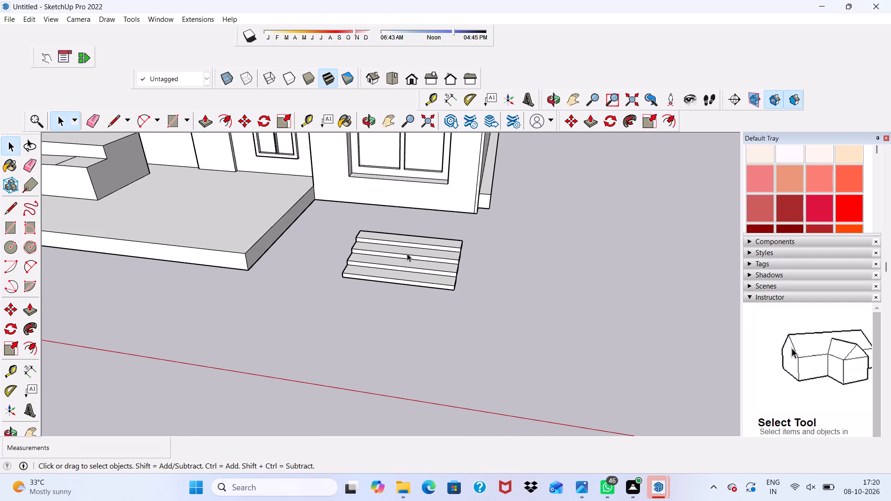
click(640, 242)
scroll(471, 286, up, 3)
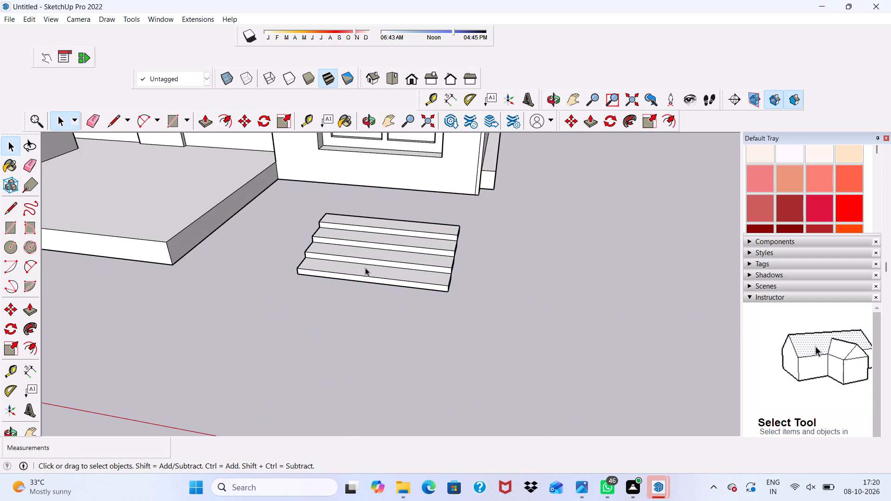
click(367, 282)
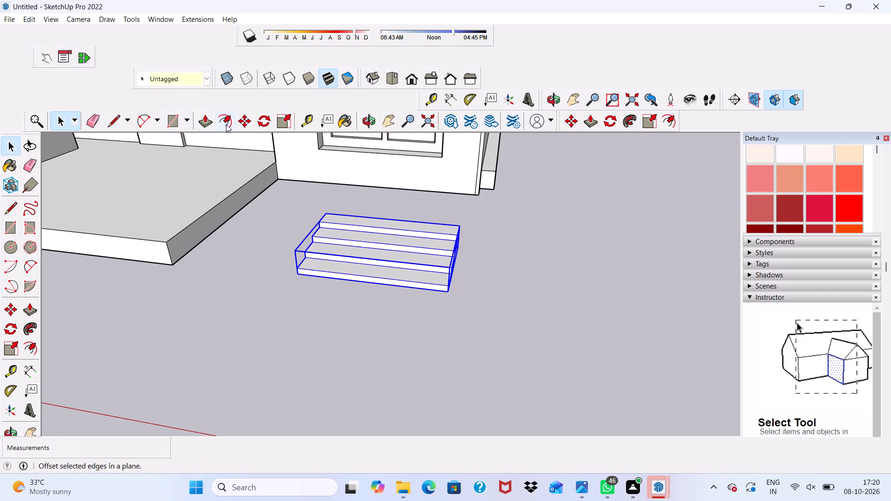
click(240, 123)
scroll(224, 123, down, 5)
middle_drag(369, 216, 284, 218)
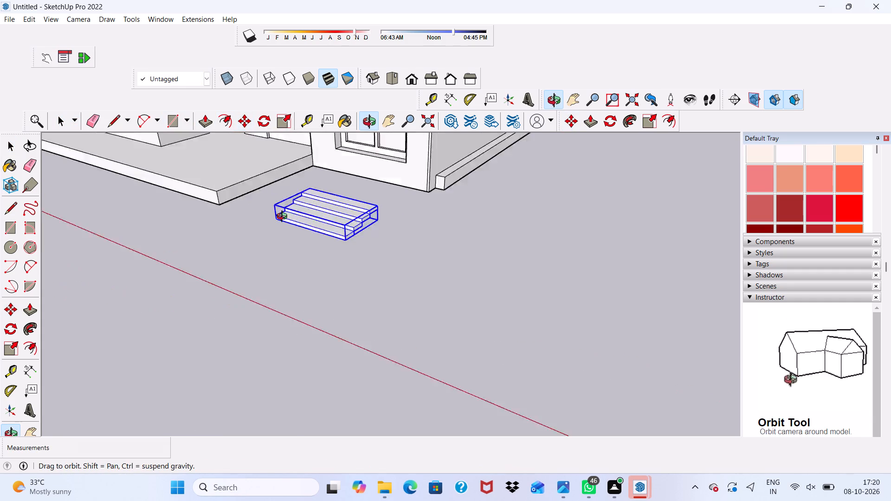
middle_drag(284, 218, 135, 204)
scroll(329, 211, up, 3)
click(365, 205)
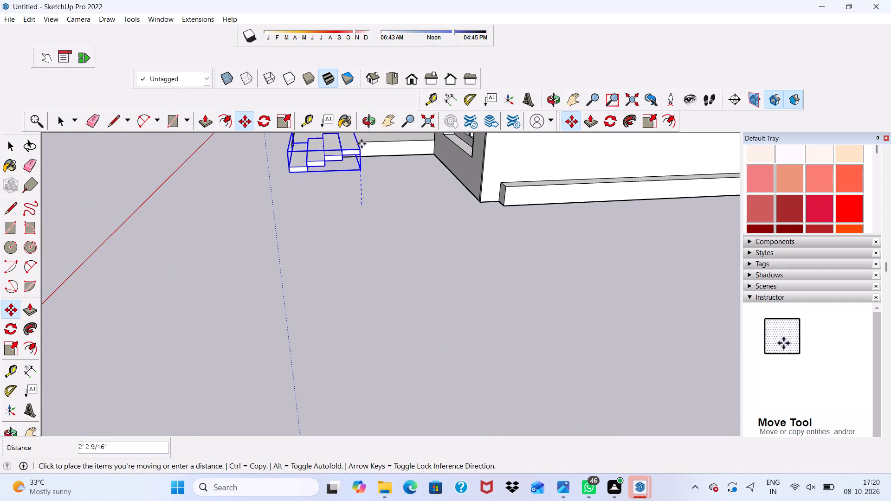
scroll(364, 122, down, 5)
scroll(386, 154, down, 7)
scroll(383, 163, up, 4)
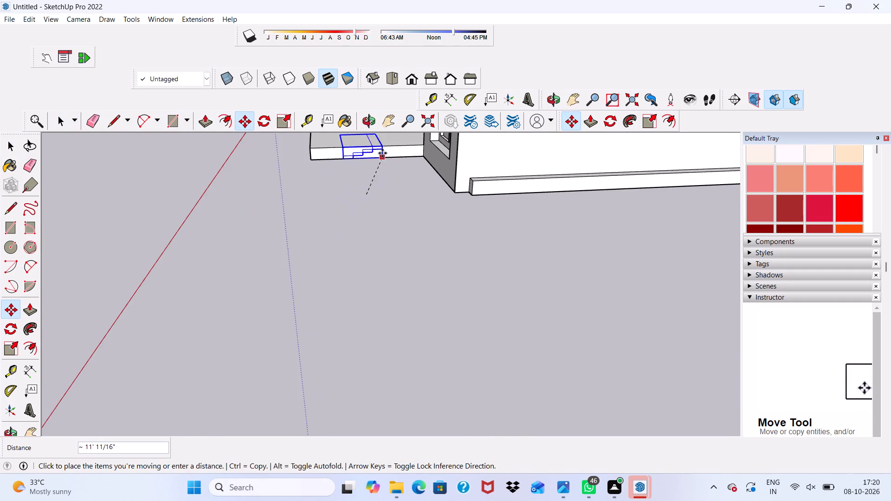
scroll(376, 133, up, 1)
click(375, 142)
Move the stair group by its top rear corner across the porch slab toward the wall with the entrance door.
scroll(333, 193, down, 6)
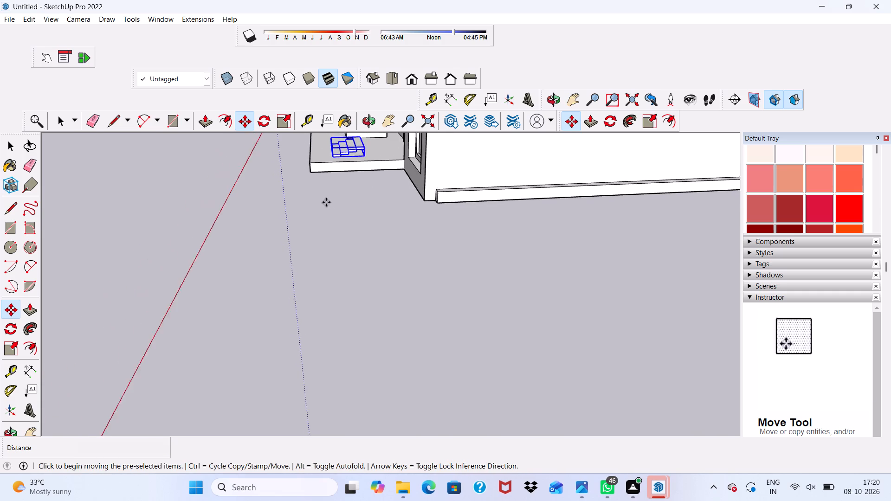
scroll(326, 202, down, 3)
middle_drag(271, 193, 511, 248)
scroll(369, 260, up, 6)
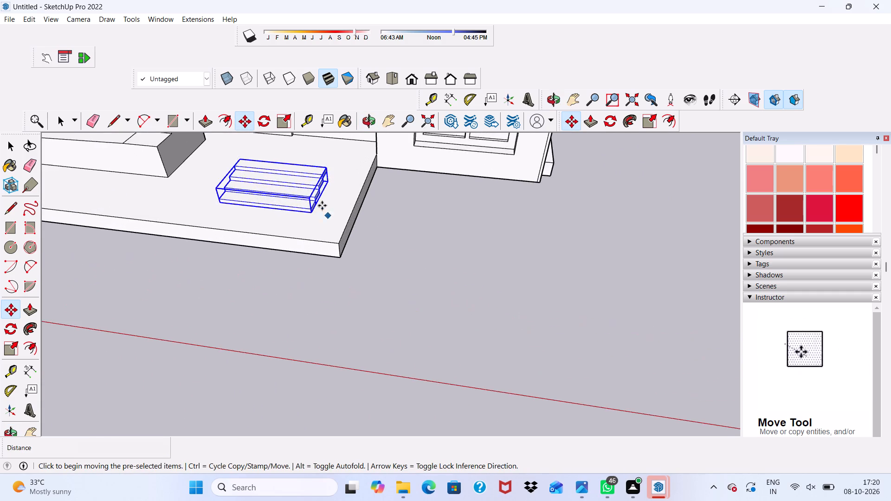
scroll(322, 206, up, 13)
middle_drag(329, 173, 238, 126)
scroll(200, 193, down, 13)
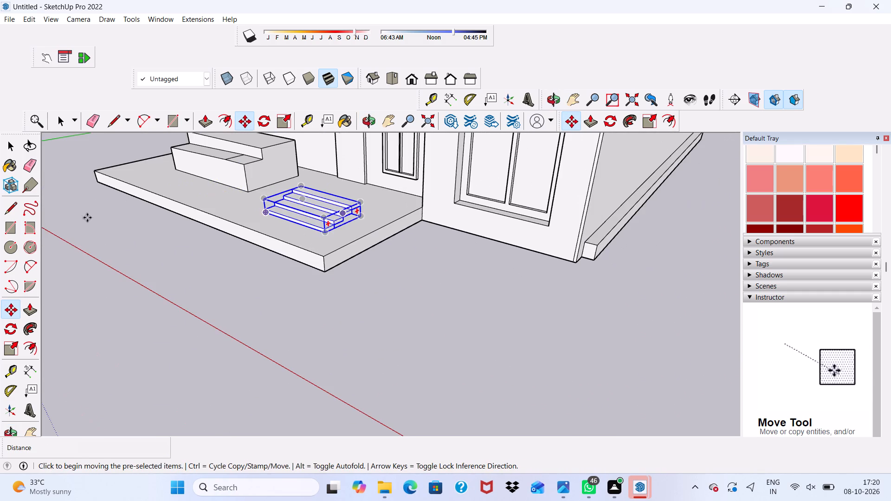
scroll(264, 229, up, 4)
scroll(365, 196, up, 3)
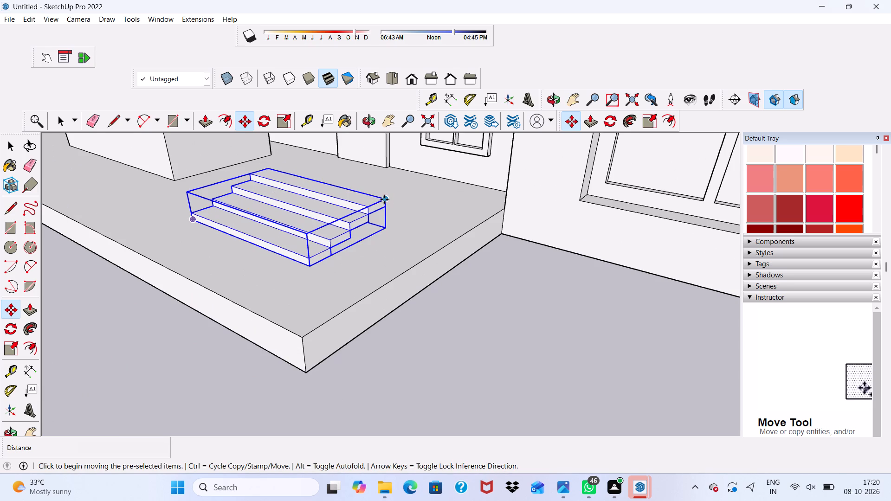
drag(384, 199, 385, 162)
click(385, 162)
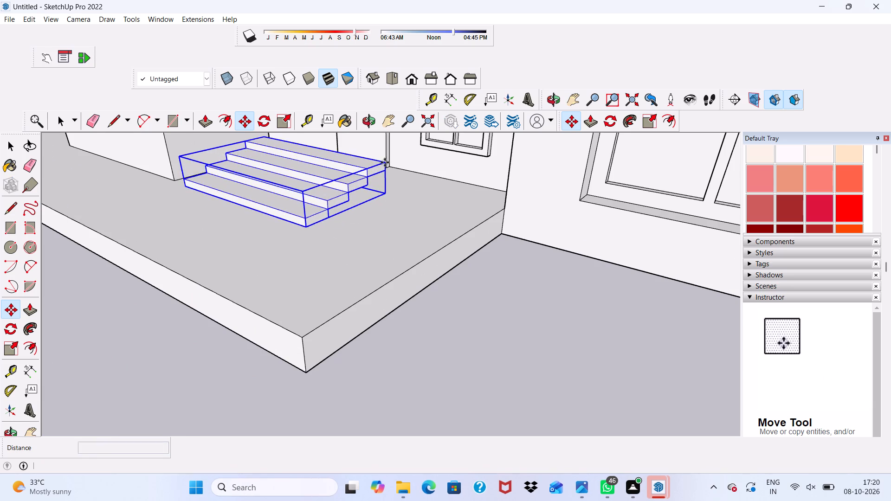
scroll(378, 178, down, 3)
middle_drag(376, 185, 535, 286)
scroll(316, 291, up, 1)
scroll(270, 255, down, 1)
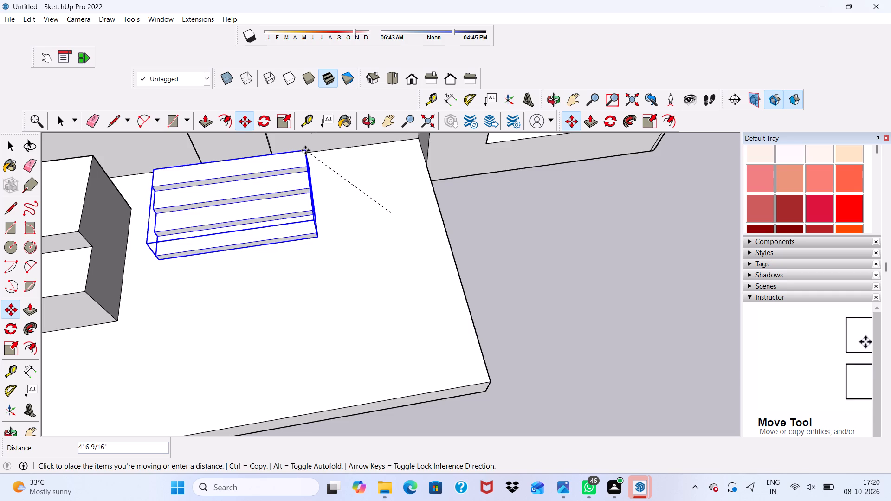
click(305, 150)
Move the stair group by its top rear corner back against the wall in front of the entrance door.
scroll(344, 207, down, 3)
middle_drag(355, 216, 213, 154)
scroll(401, 180, up, 4)
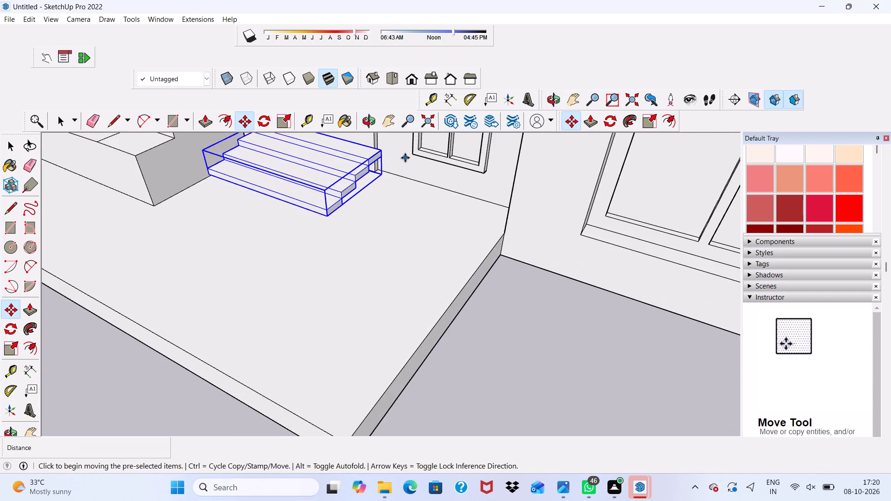
scroll(405, 158, up, 3)
middle_drag(377, 158, 368, 173)
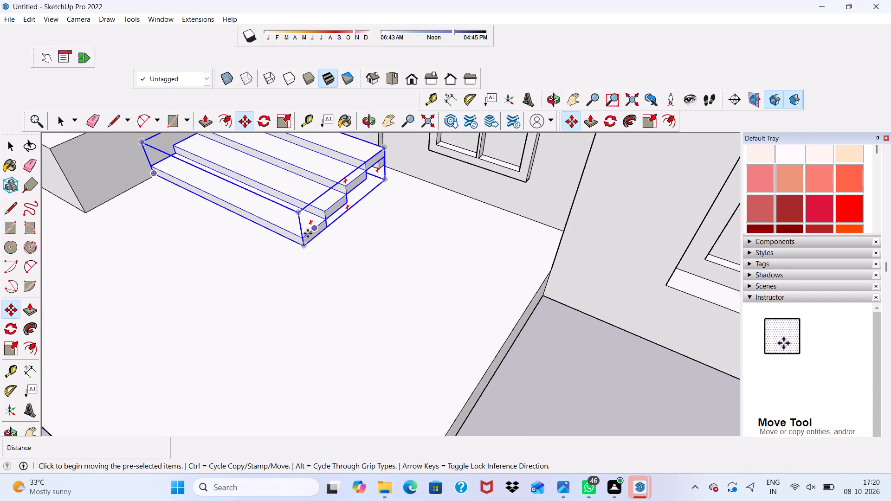
scroll(307, 231, up, 3)
scroll(307, 231, down, 6)
scroll(389, 160, up, 2)
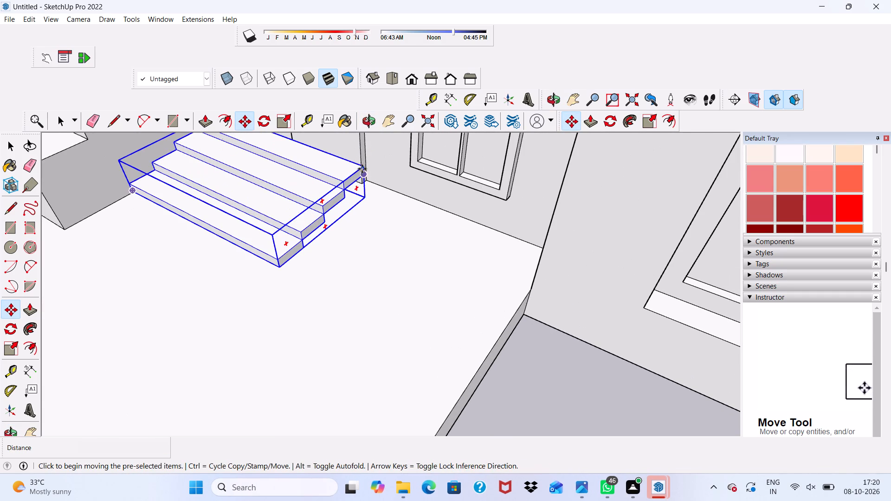
drag(364, 164, 368, 159)
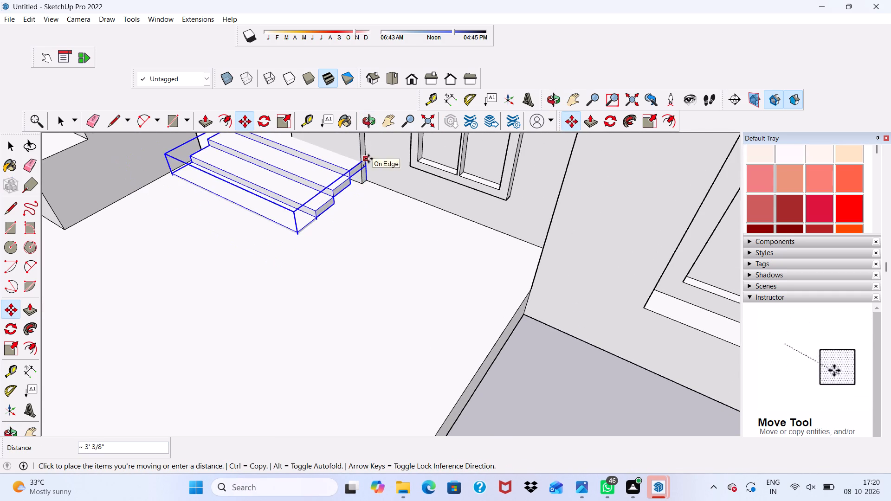
drag(368, 159, 368, 168)
scroll(368, 168, down, 7)
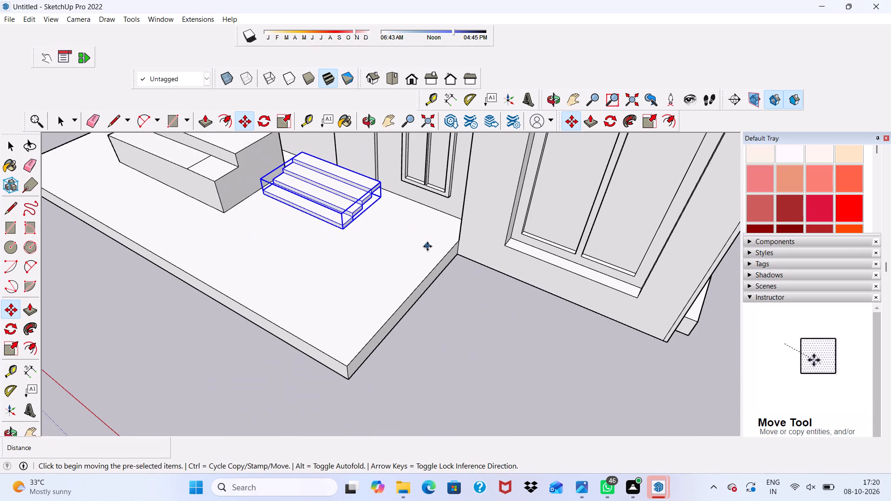
Examine from several angles how the stair sits against the entrance door and above the porch slab.
key(space)
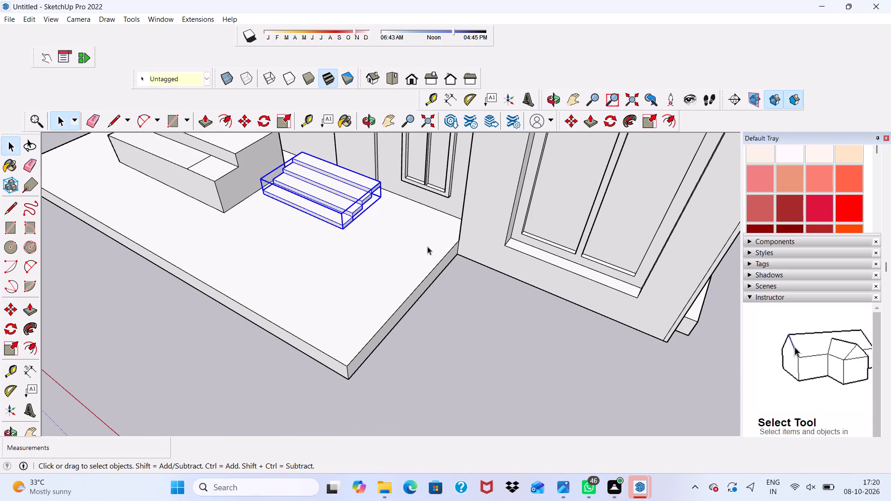
click(449, 314)
scroll(444, 307, down, 5)
middle_drag(383, 302, 668, 292)
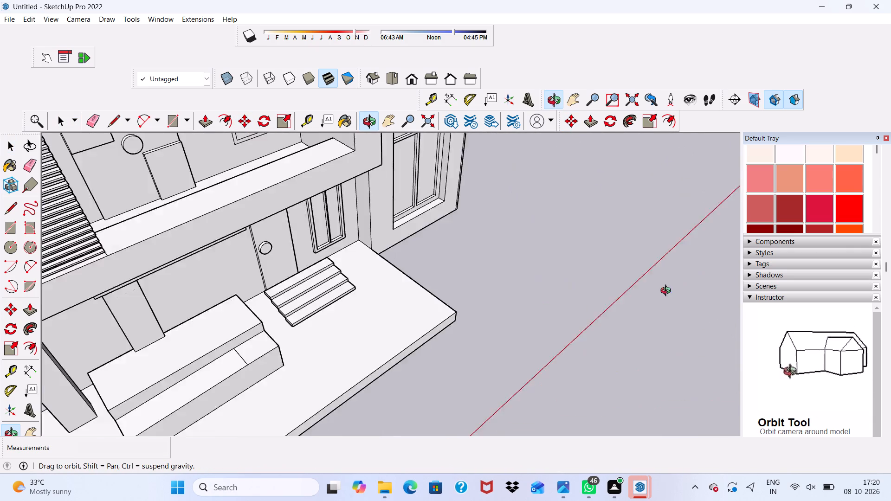
middle_drag(668, 292, 680, 286)
scroll(440, 353, up, 5)
scroll(271, 291, up, 4)
middle_drag(141, 275, 177, 192)
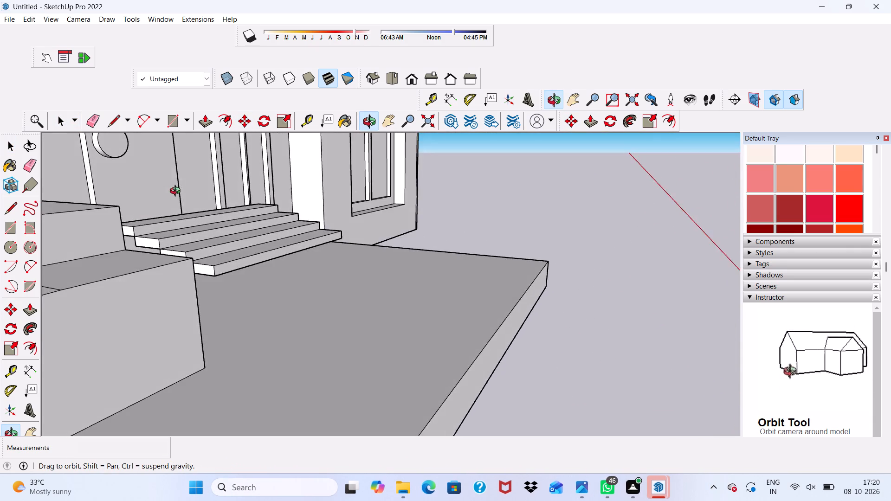
middle_drag(177, 192, 0, 193)
scroll(329, 227, up, 3)
double_click(302, 234)
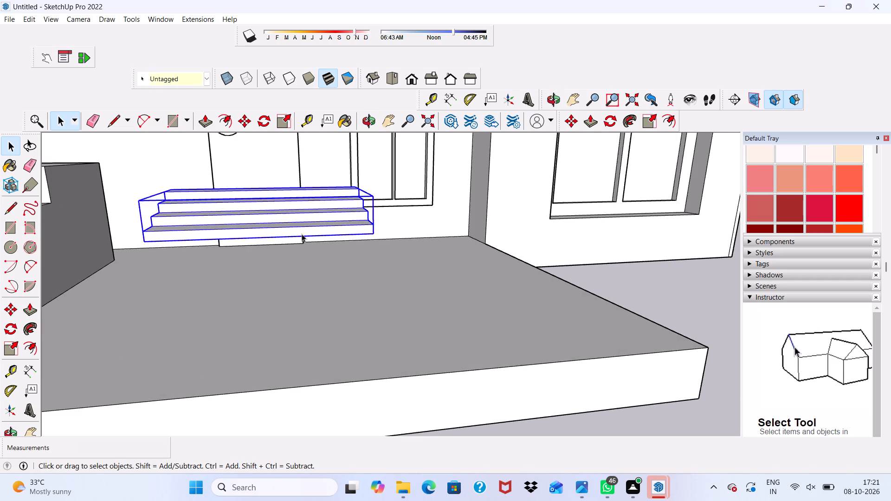
click(649, 272)
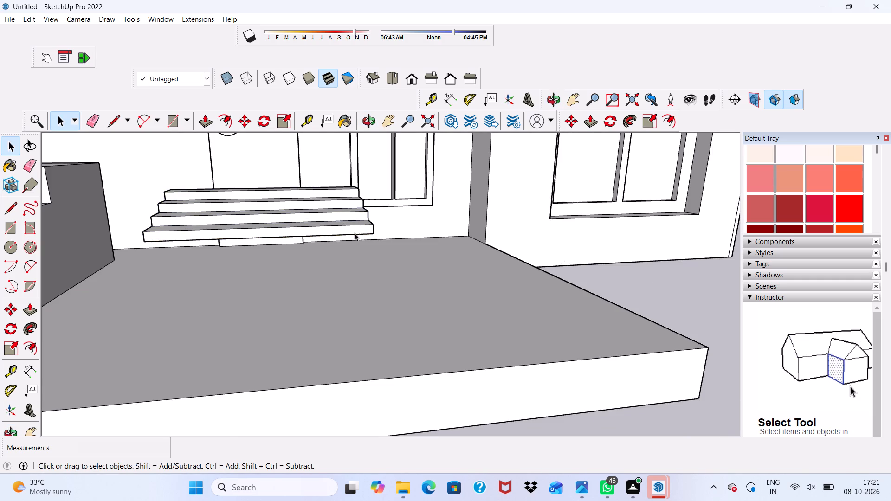
Move the stair group down from the door so that it rests on the porch slab.
scroll(233, 224, up, 1)
click(226, 233)
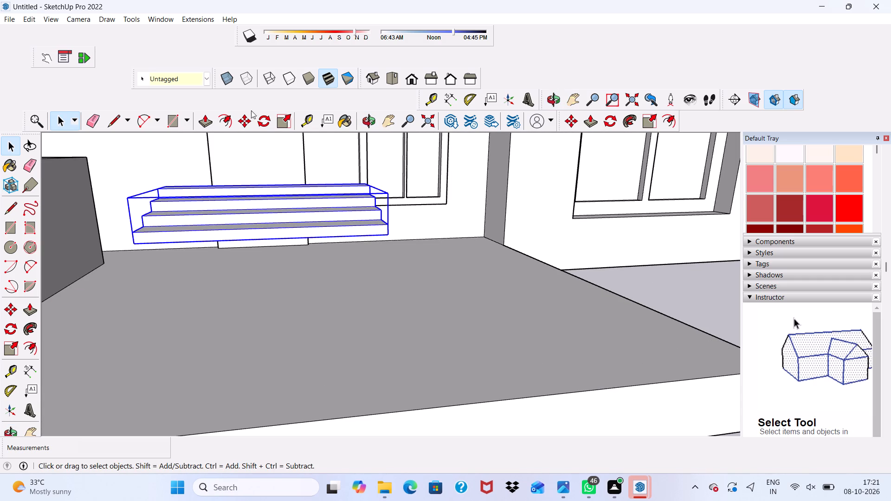
click(245, 117)
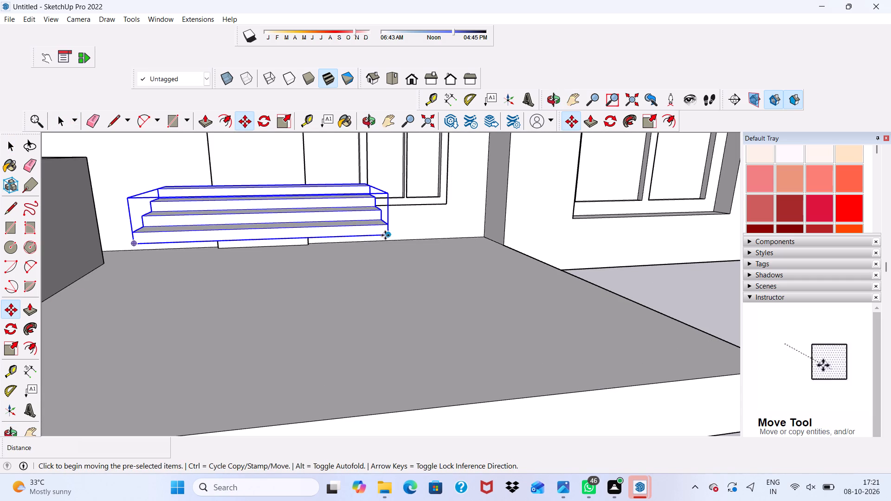
drag(389, 233, 394, 279)
click(394, 279)
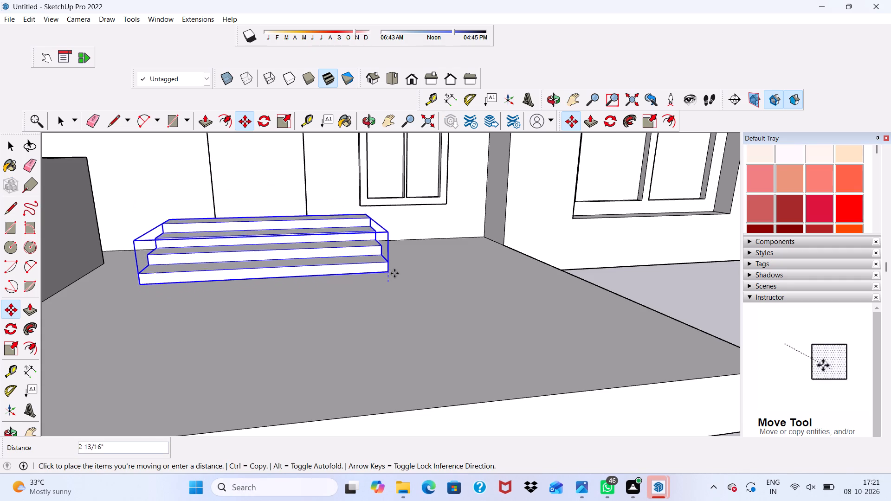
click(394, 280)
scroll(394, 267, down, 2)
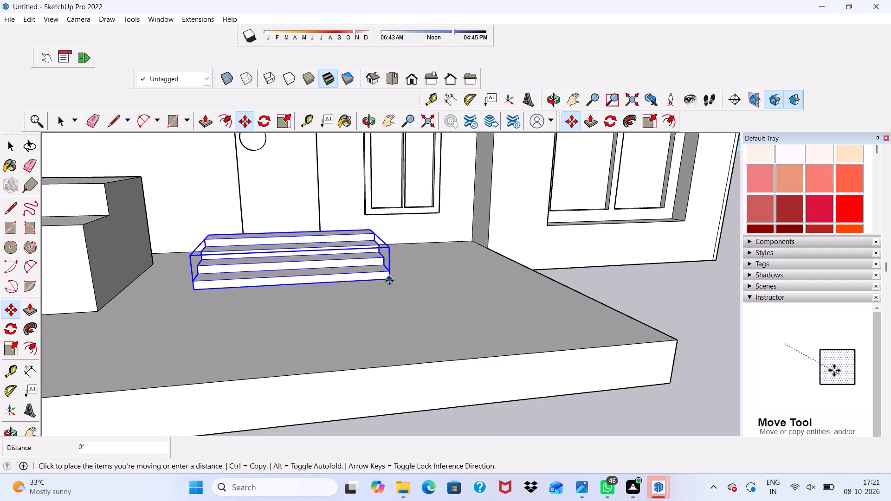
click(389, 281)
scroll(483, 267, down, 2)
Move the stair group by its bottom rear corner across the porch slab toward the wall with the entrance door.
middle_drag(483, 267, 203, 309)
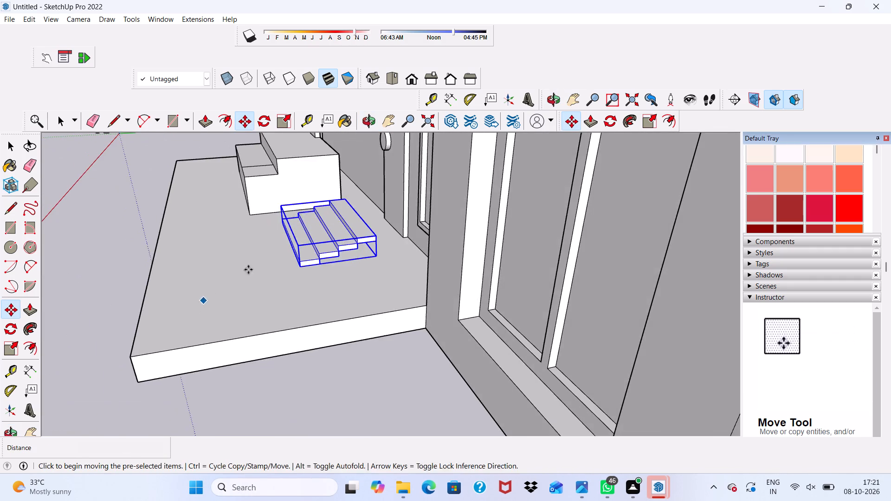
scroll(316, 239, up, 3)
scroll(362, 259, up, 2)
drag(408, 264, 426, 256)
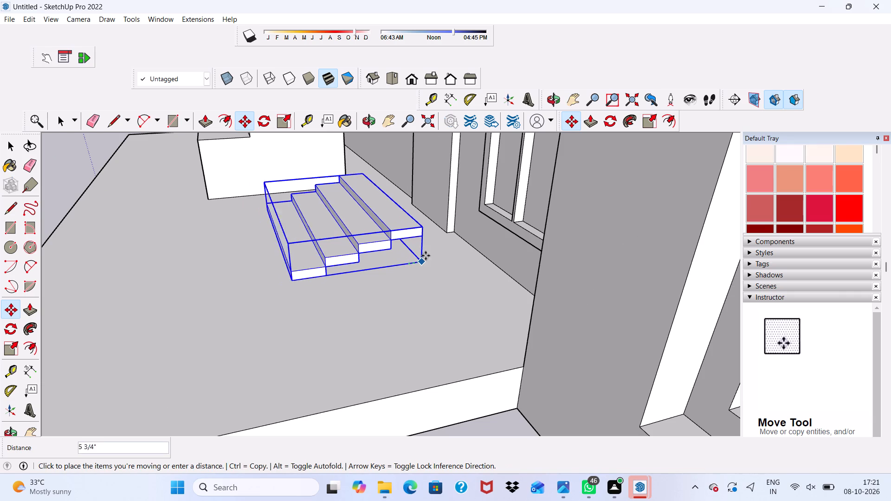
drag(426, 256, 453, 252)
double_click(453, 252)
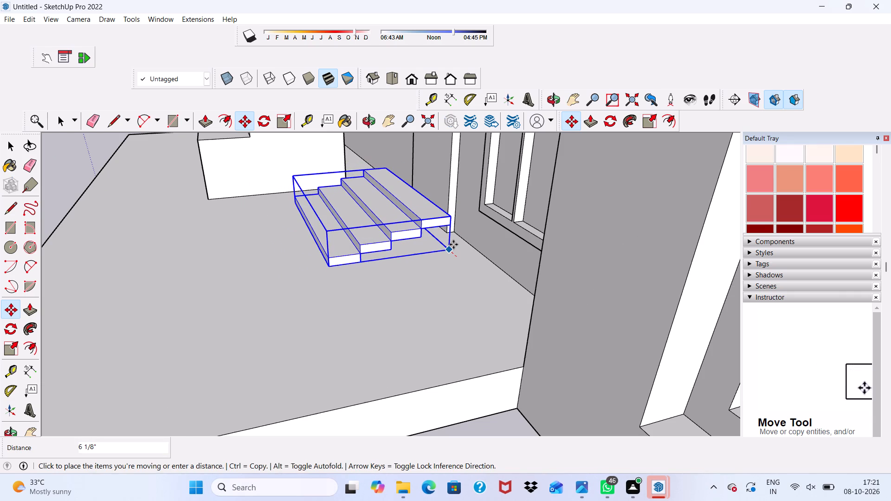
click(453, 244)
scroll(458, 221, down, 3)
key(space)
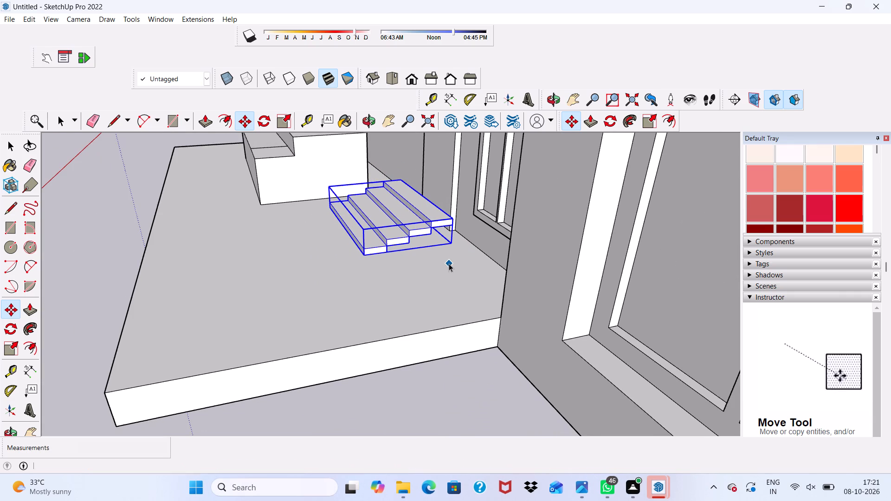
click(59, 212)
Examine from several angles how the stair sits on the porch slab in front of the entrance door.
scroll(96, 189, down, 5)
middle_drag(114, 225, 366, 238)
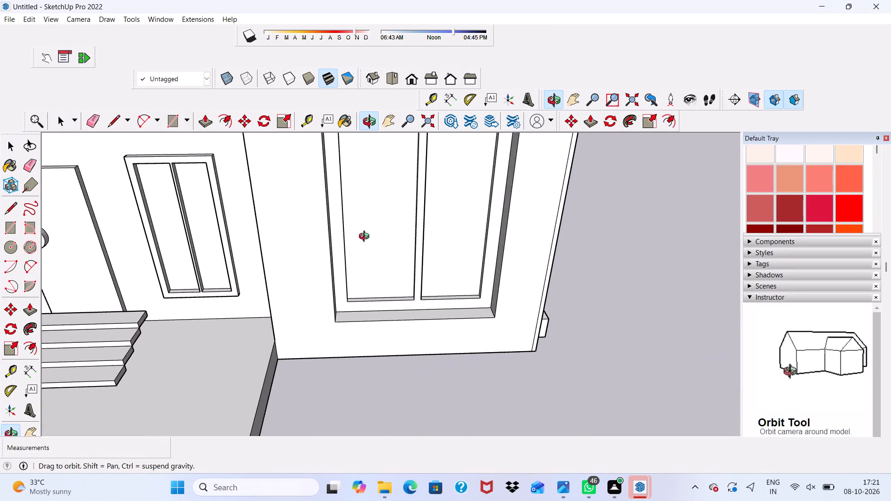
middle_drag(366, 238, 367, 238)
scroll(297, 252, up, 1)
scroll(229, 252, down, 10)
middle_drag(161, 287, 362, 204)
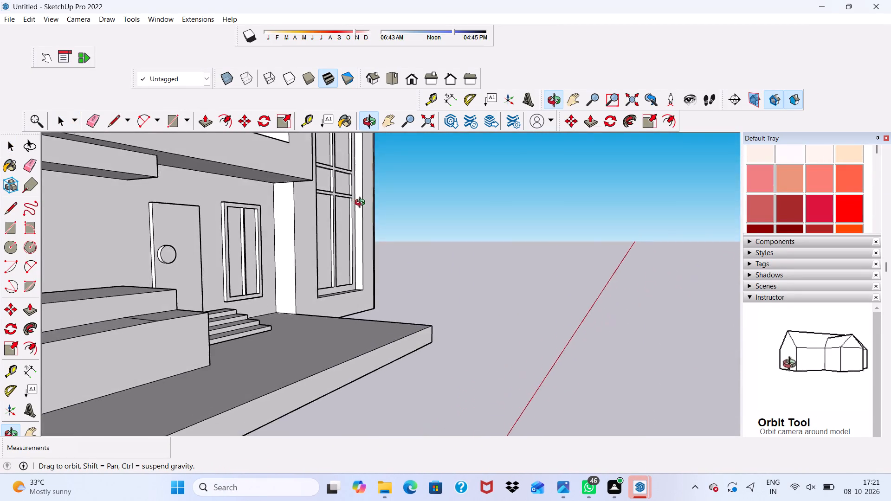
middle_drag(362, 204, 267, 272)
scroll(196, 236, down, 6)
scroll(162, 301, up, 2)
scroll(160, 300, down, 5)
middle_drag(181, 332, 58, 301)
scroll(167, 316, up, 4)
scroll(239, 289, up, 4)
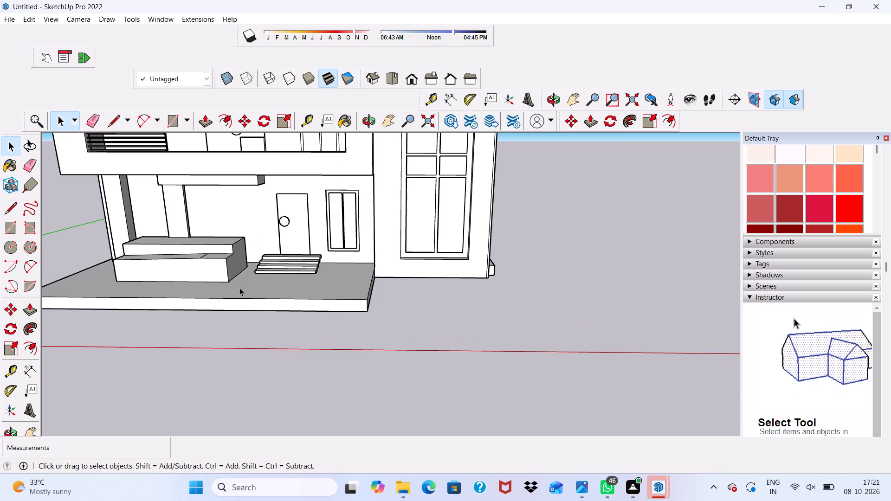
scroll(239, 288, down, 3)
scroll(233, 298, up, 2)
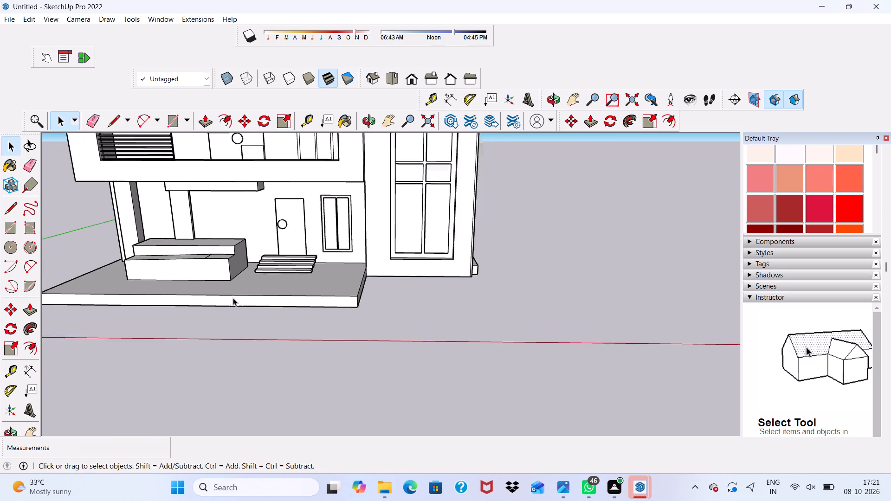
scroll(233, 298, up, 1)
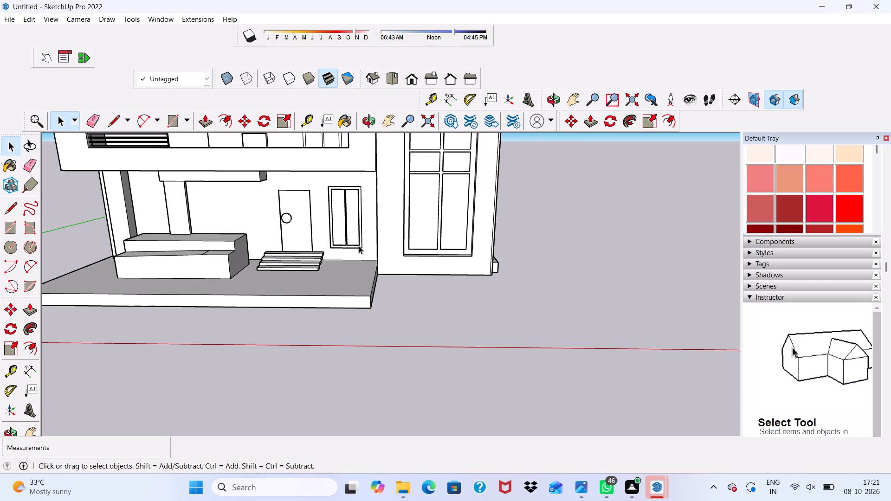
middle_drag(357, 246, 434, 232)
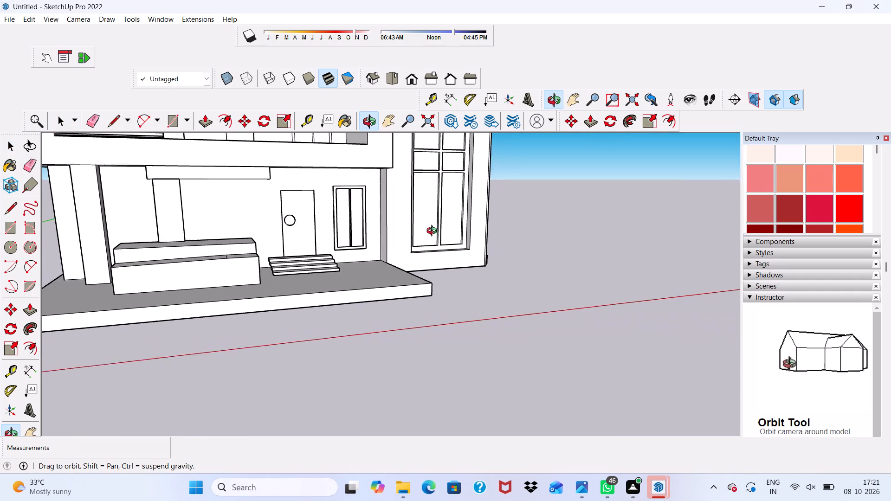
middle_drag(434, 232, 437, 251)
scroll(380, 244, up, 7)
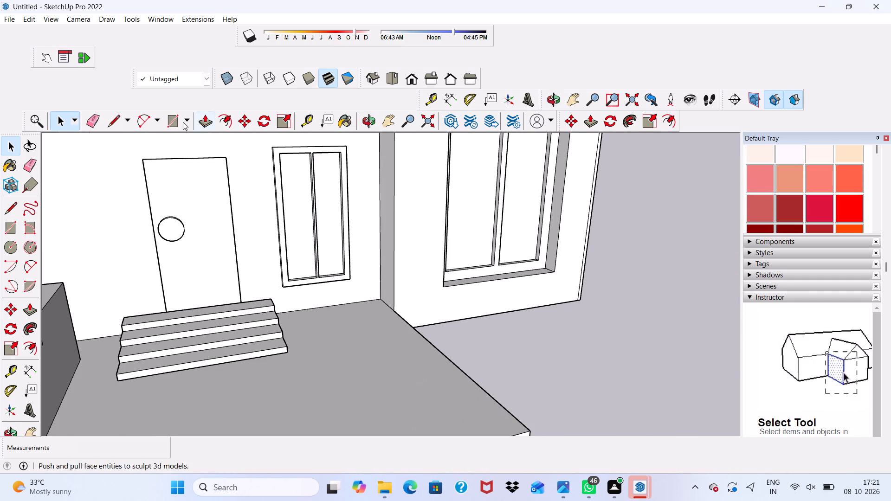
Draw a rectangle about 9' by 1' 5" on the entrance wall, from the ceiling corner to the floor beside the window.
click(170, 113)
scroll(245, 229, down, 3)
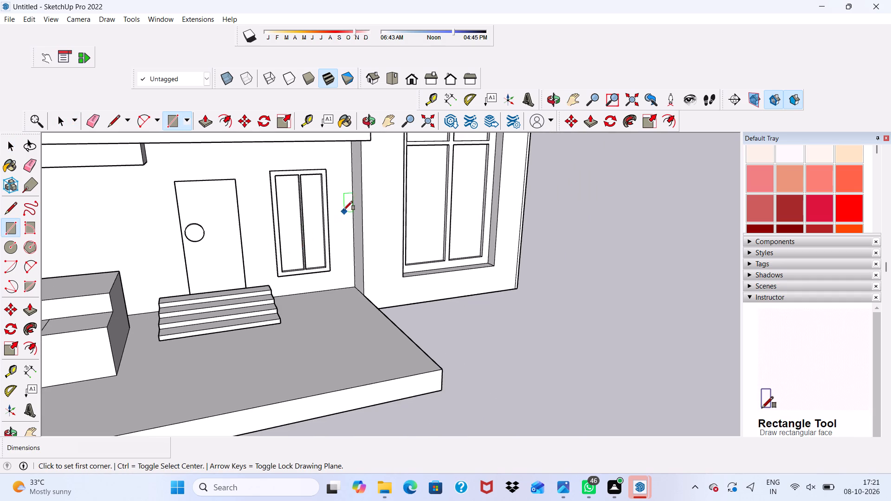
scroll(343, 185, up, 1)
scroll(343, 176, down, 2)
middle_drag(343, 175, 351, 121)
scroll(352, 148, up, 6)
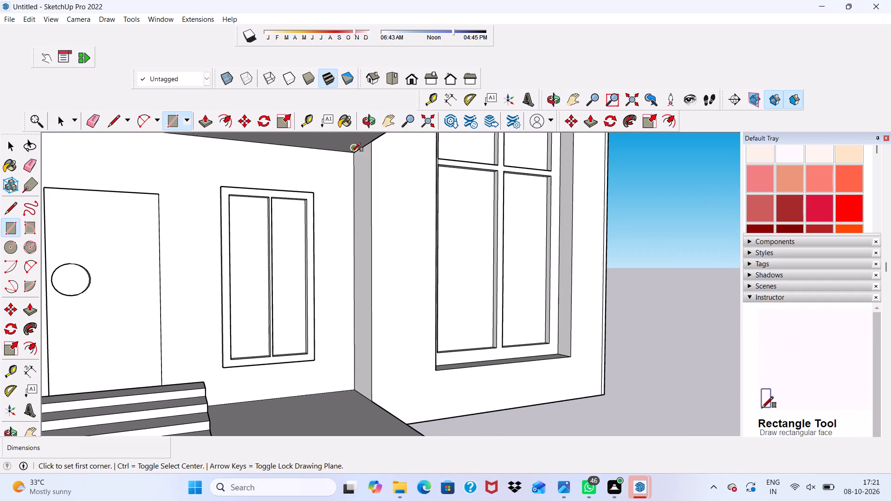
double_click(351, 157)
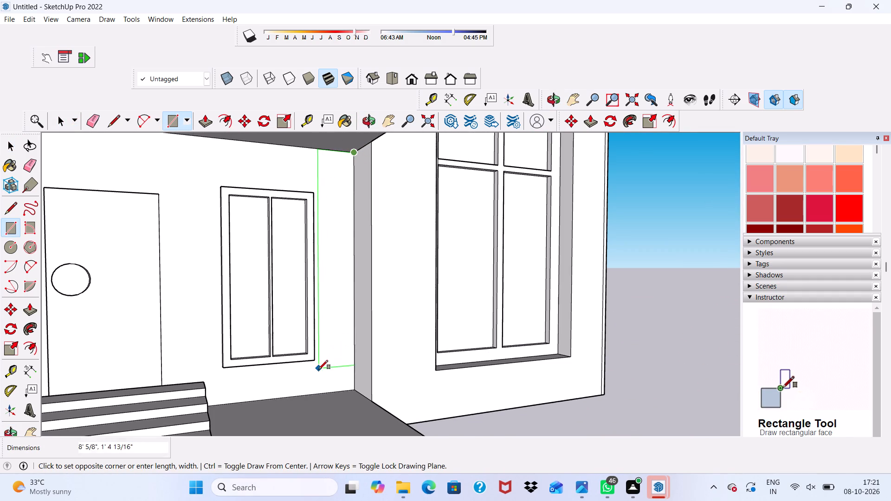
click(319, 396)
key(space)
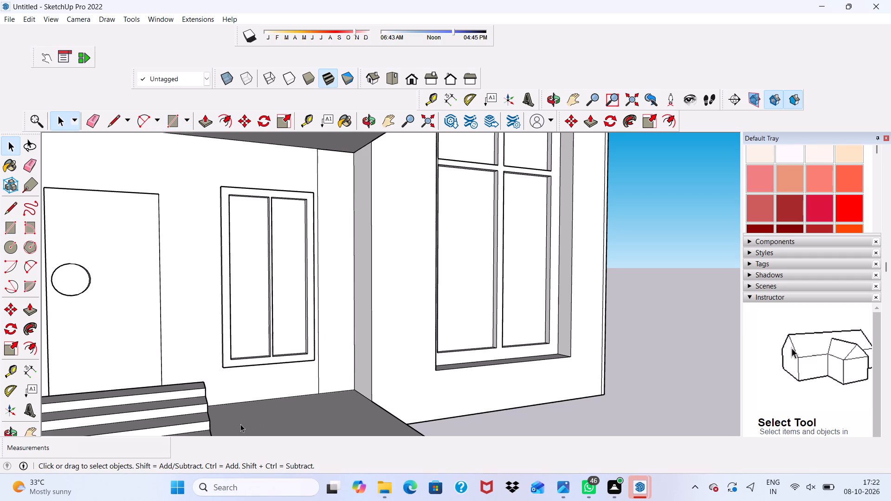
Push/Pull the wall strip beside the window outward about 1' 4" and about another 5" to form a pillar.
click(330, 258)
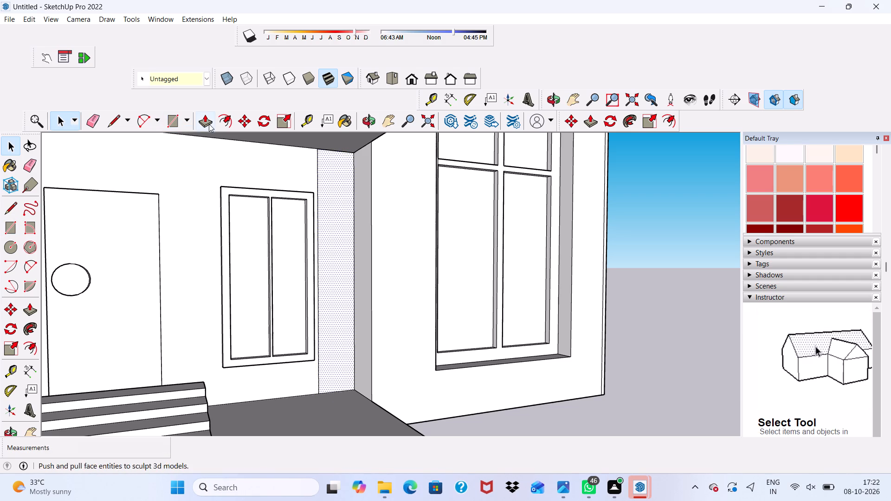
click(205, 116)
drag(331, 346, 337, 361)
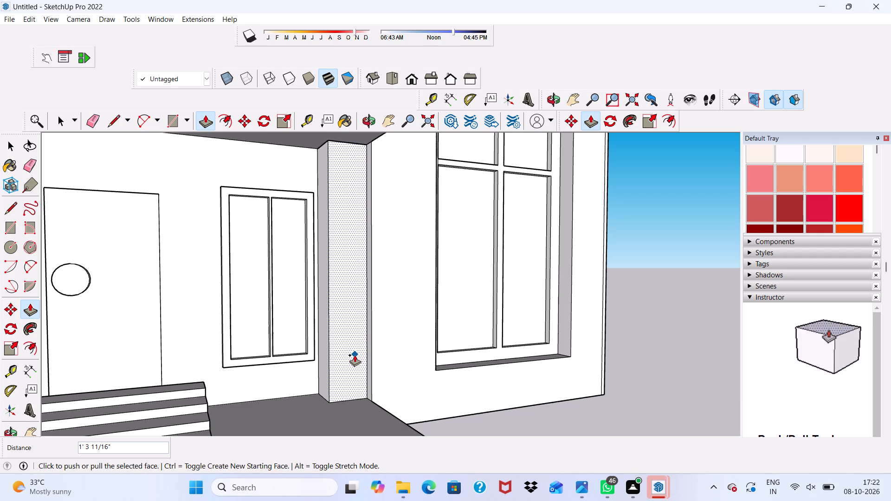
scroll(354, 355, up, 1)
click(353, 353)
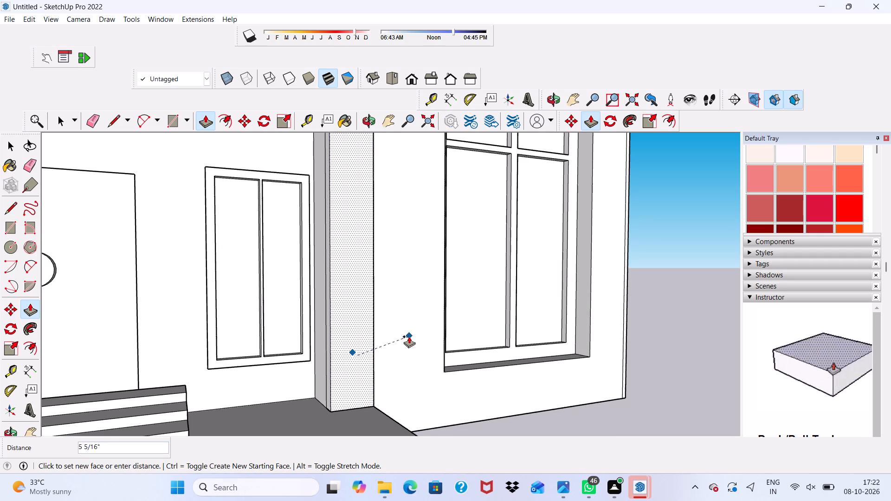
click(409, 336)
scroll(383, 332, down, 1)
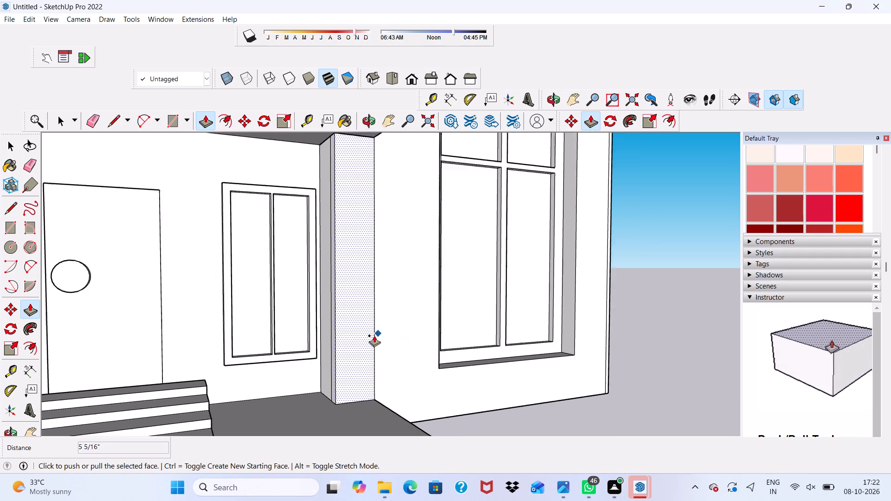
scroll(374, 335, down, 2)
middle_drag(373, 336, 229, 366)
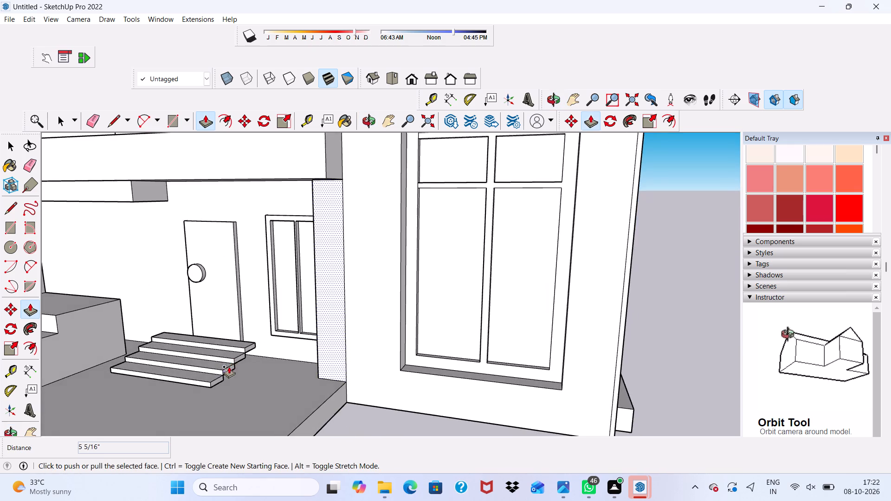
scroll(236, 358, up, 4)
scroll(251, 356, down, 2)
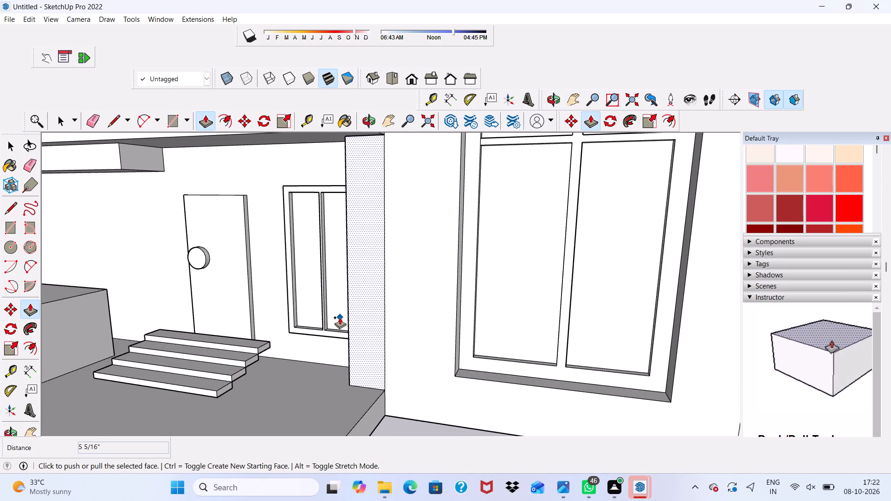
key(space)
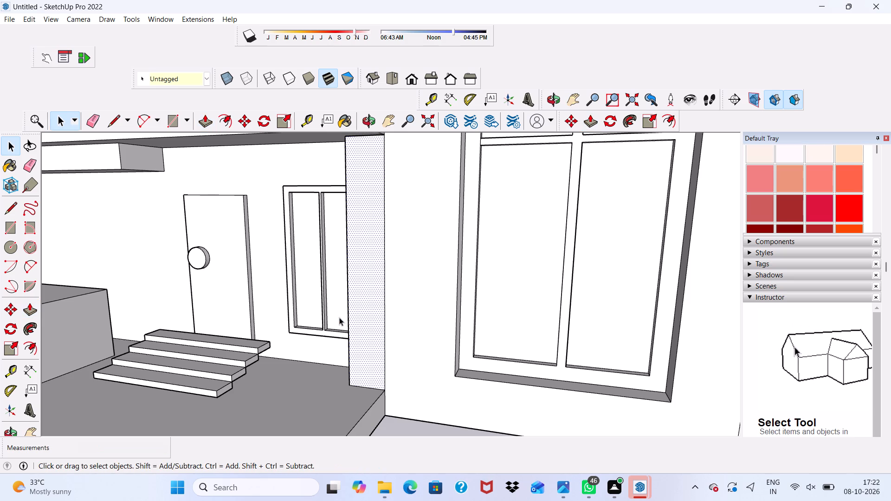
Examine the pillar, stair and porch from several angles against the rest of the front facade.
scroll(329, 311, down, 1)
scroll(291, 307, down, 8)
scroll(336, 346, up, 1)
click(517, 344)
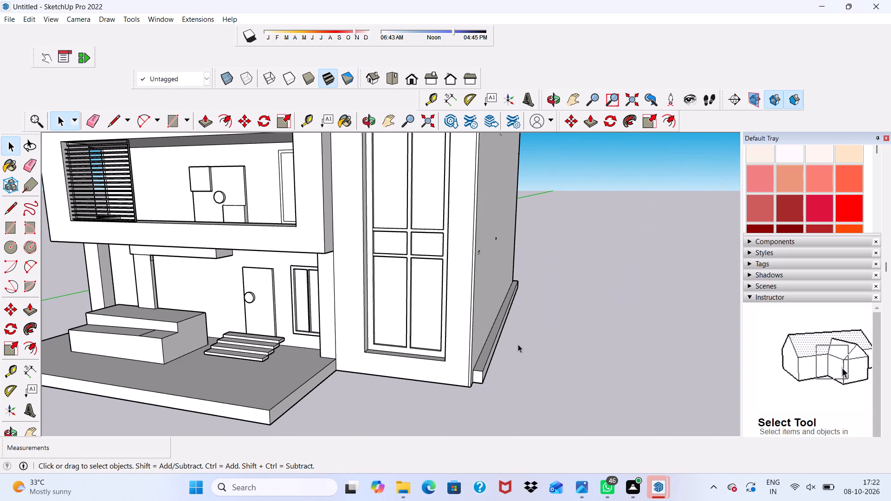
middle_drag(280, 400, 381, 381)
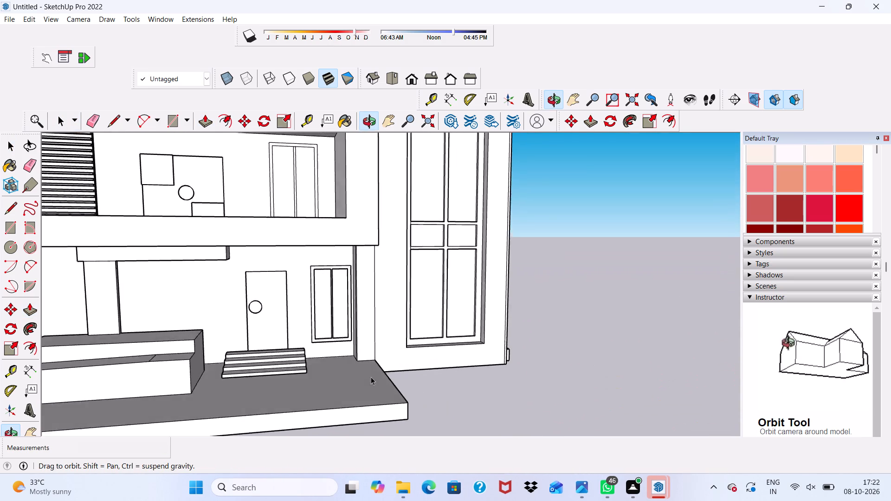
scroll(351, 367, up, 4)
scroll(385, 322, up, 3)
scroll(385, 322, down, 9)
middle_drag(377, 318, 329, 336)
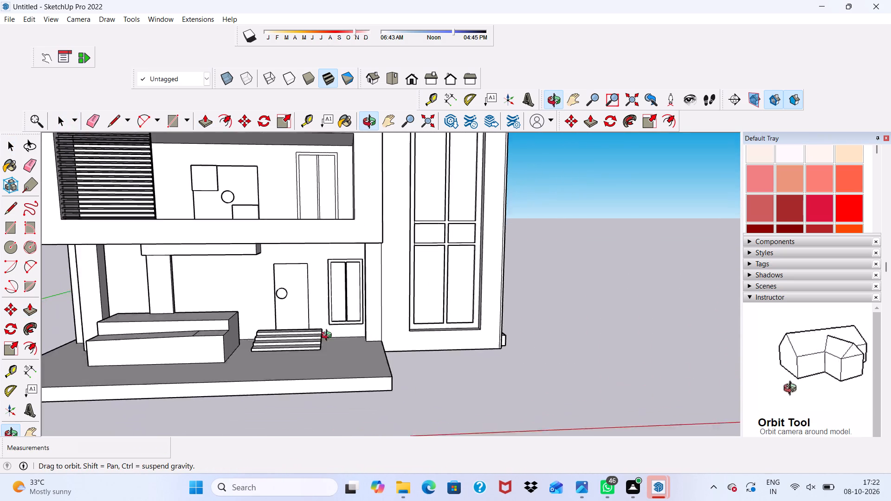
middle_drag(329, 336, 300, 365)
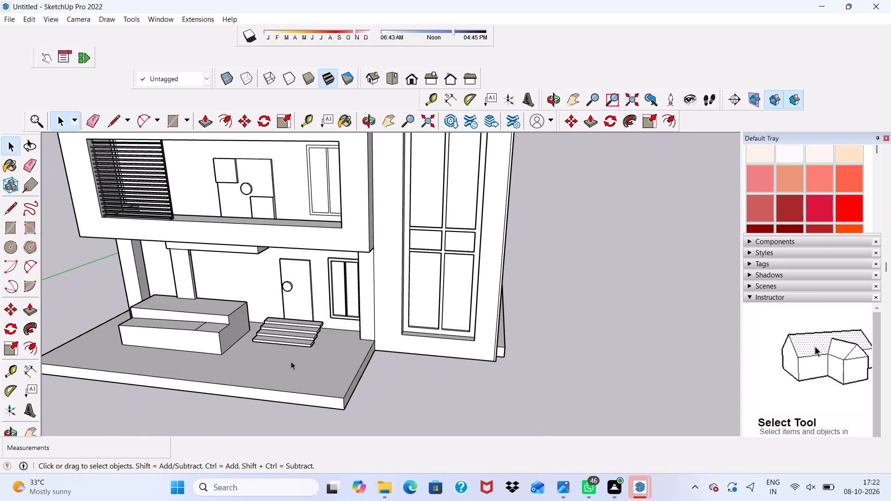
scroll(297, 361, down, 5)
middle_drag(302, 380, 235, 356)
scroll(312, 371, up, 5)
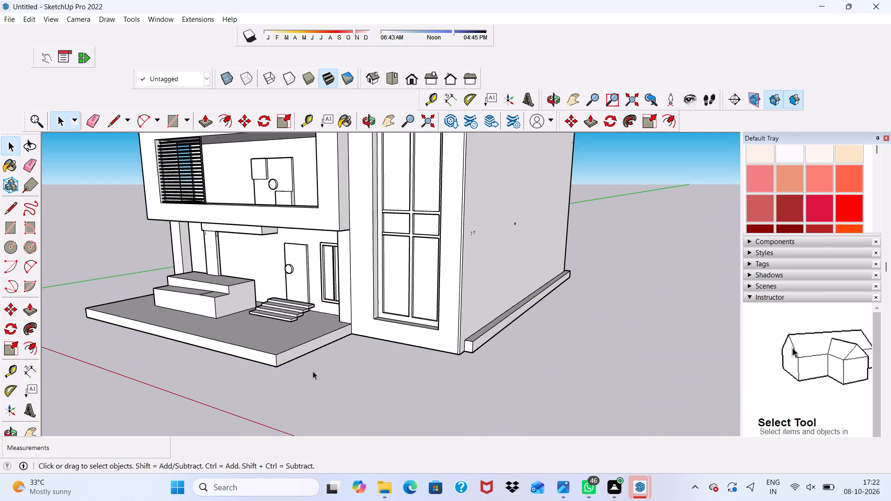
scroll(313, 352, up, 4)
Push/Pull the end face of the porch slab about 12' past the tall window to line up with the side plinth's corner.
click(313, 343)
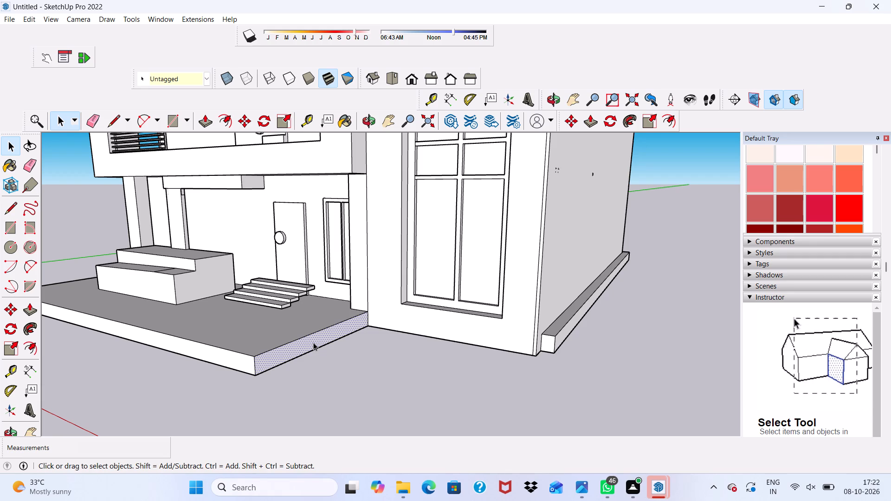
scroll(123, 275, up, 1)
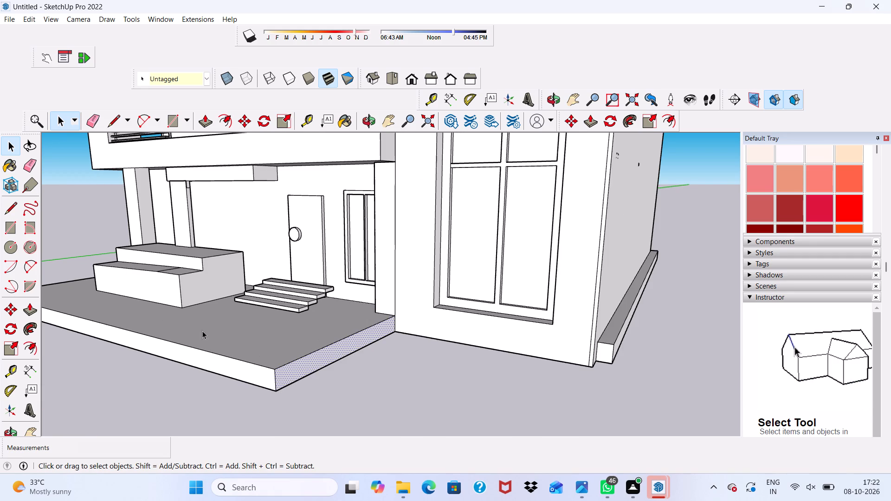
scroll(327, 382, down, 1)
middle_drag(327, 382, 354, 388)
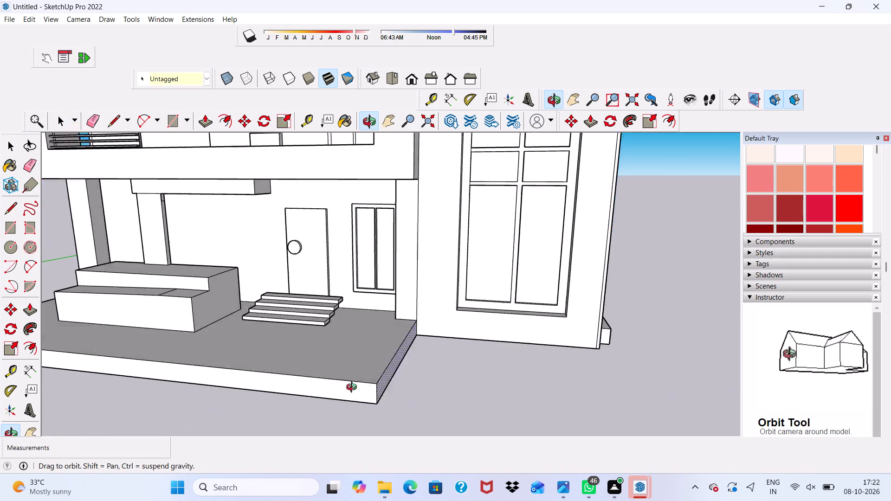
middle_drag(354, 388, 296, 405)
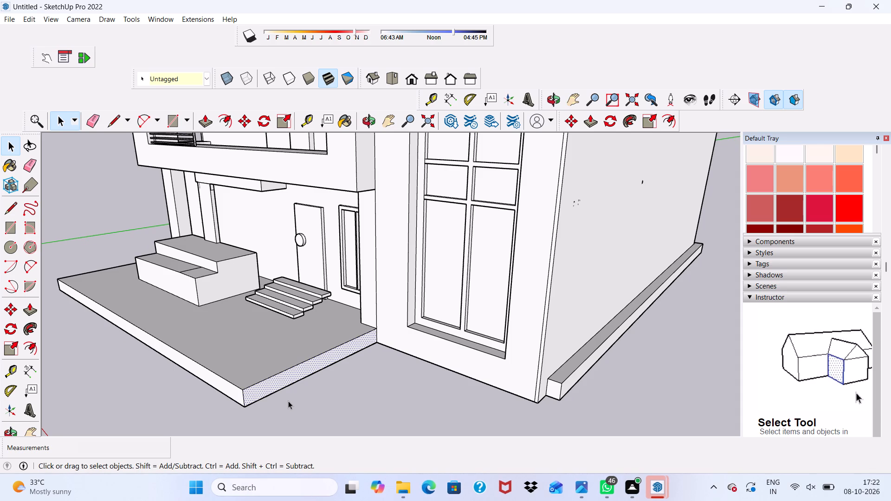
scroll(288, 401, up, 1)
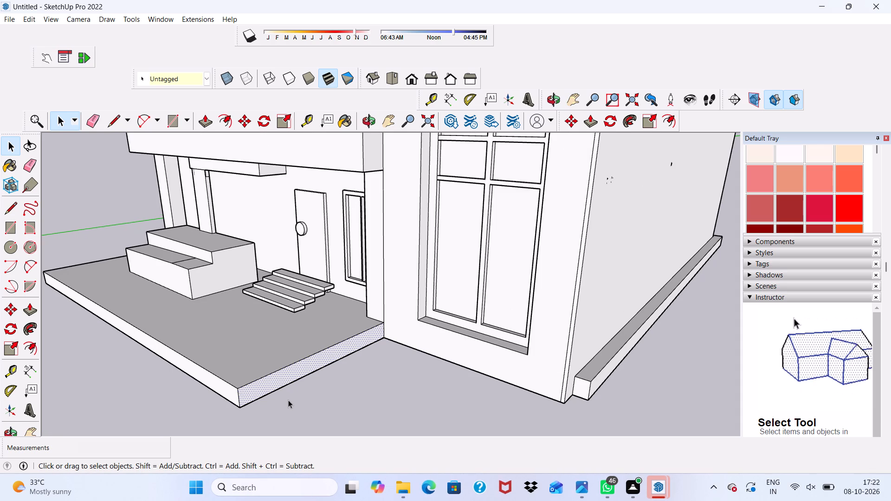
click(207, 124)
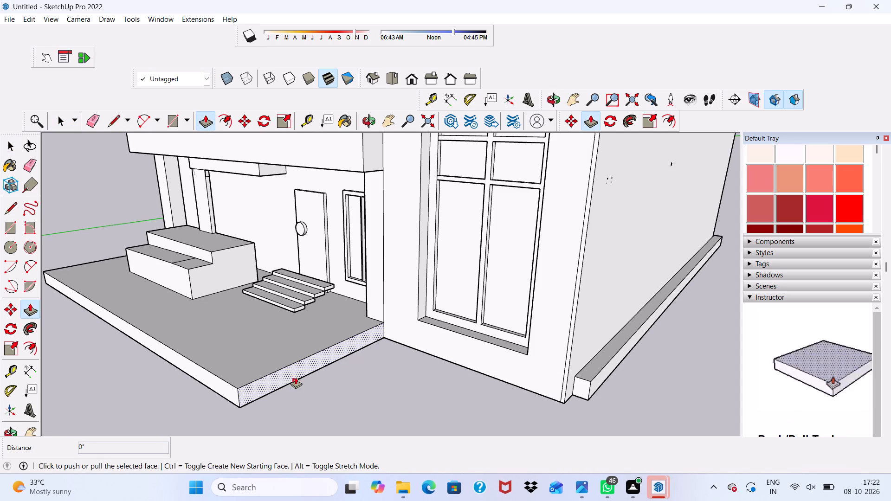
drag(297, 367, 455, 413)
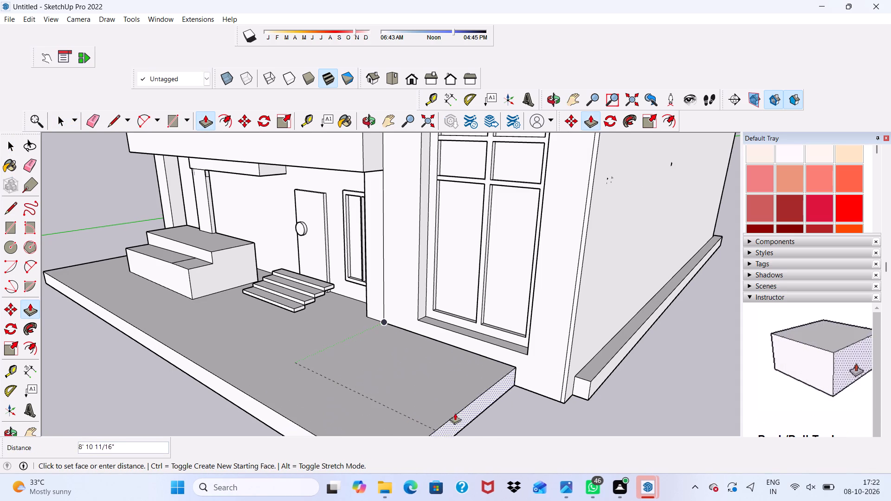
drag(455, 413, 538, 392)
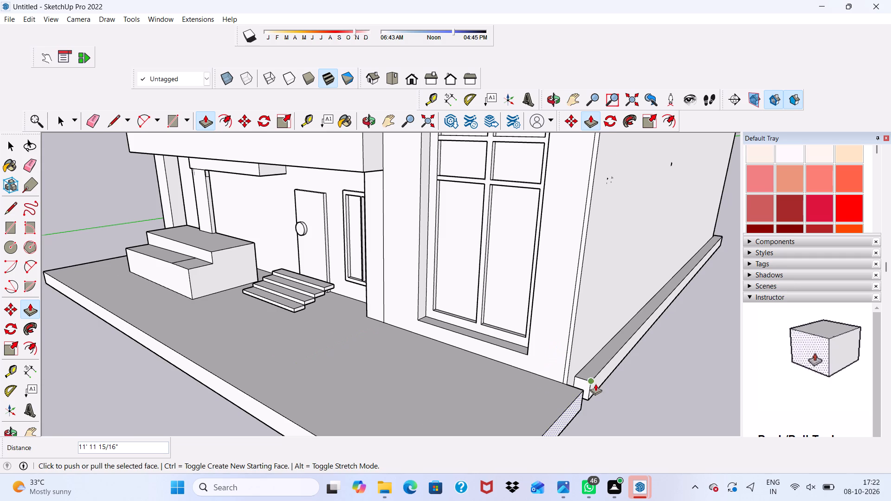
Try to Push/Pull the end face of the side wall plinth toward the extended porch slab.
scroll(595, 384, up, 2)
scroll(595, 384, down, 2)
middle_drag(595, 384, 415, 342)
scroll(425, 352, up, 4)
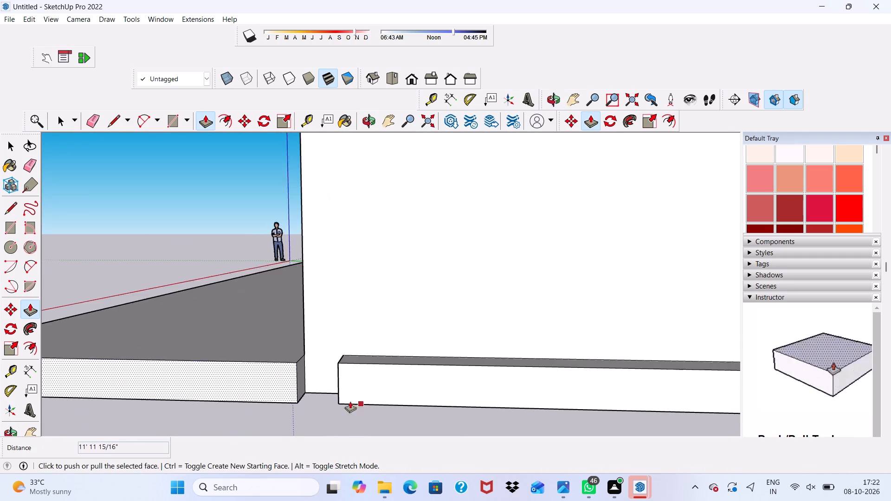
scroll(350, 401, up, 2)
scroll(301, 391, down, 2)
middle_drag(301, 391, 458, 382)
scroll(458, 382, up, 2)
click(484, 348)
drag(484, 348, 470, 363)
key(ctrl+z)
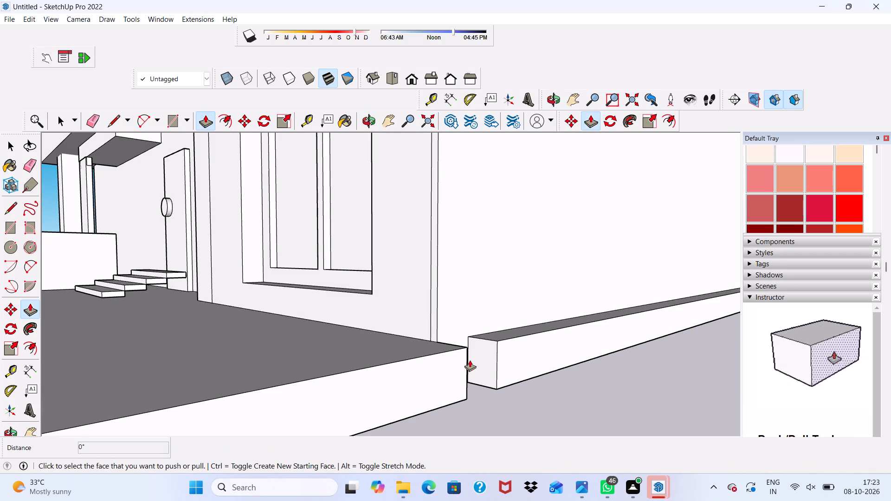
Push/Pull the end face of the side wall plinth 1' forward to close the gap to the porch slab.
scroll(469, 359, down, 14)
middle_drag(278, 355, 278, 355)
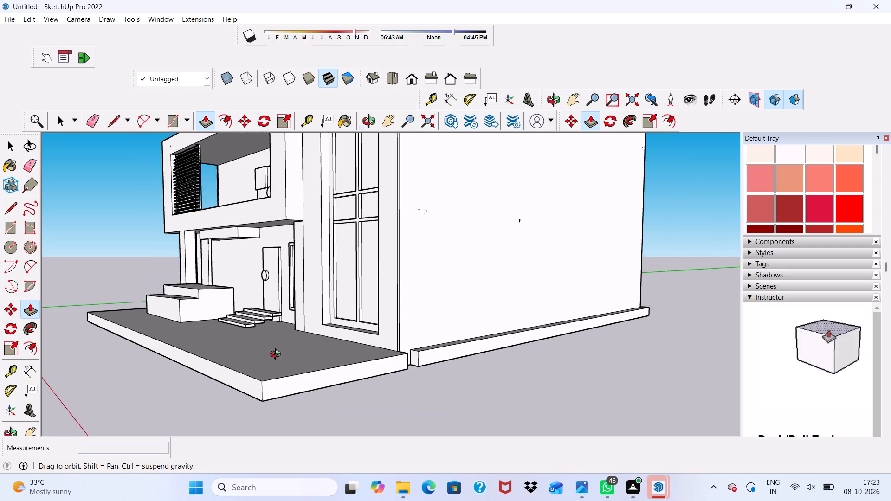
middle_drag(278, 355, 400, 383)
scroll(339, 325, down, 5)
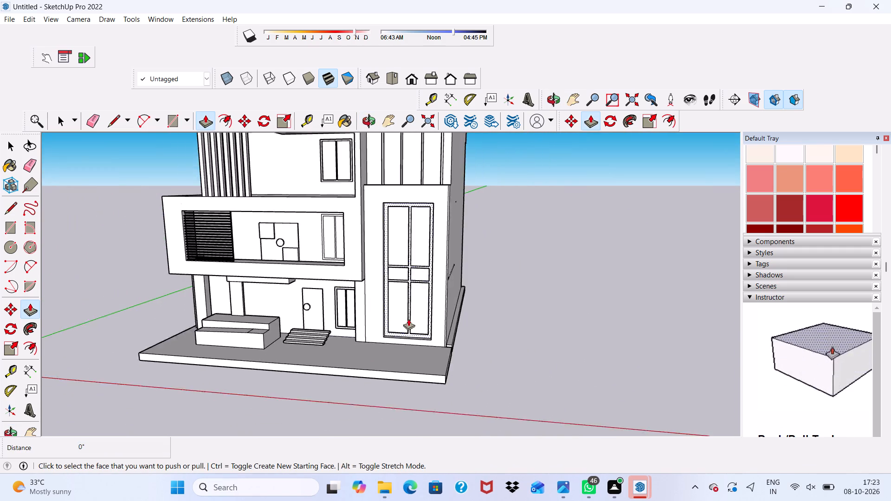
scroll(408, 319, down, 2)
middle_drag(408, 319, 254, 361)
scroll(331, 379, up, 18)
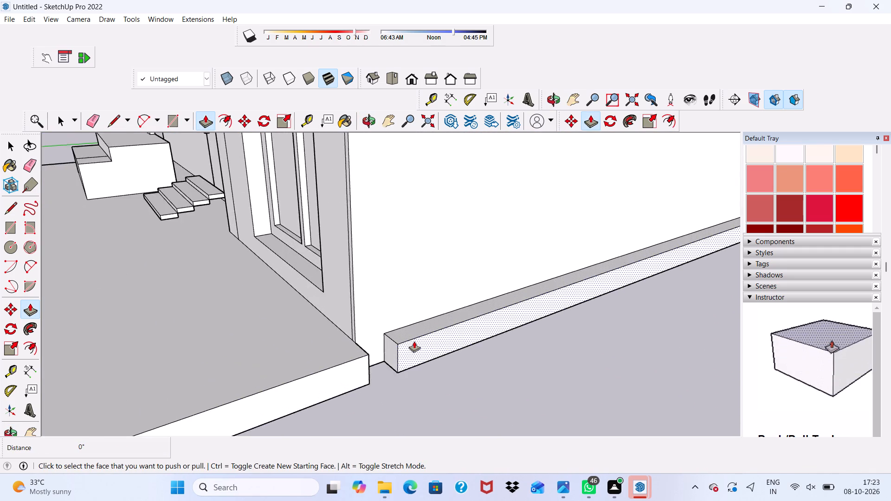
scroll(414, 341, up, 3)
click(375, 354)
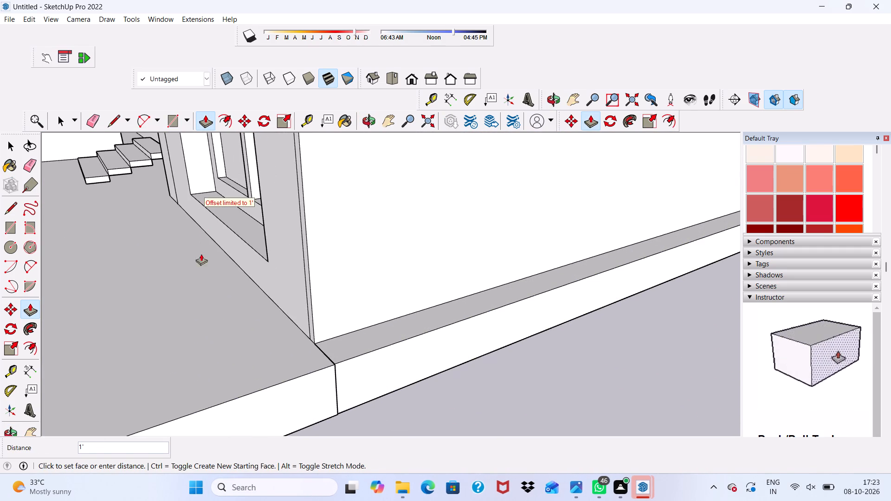
click(269, 366)
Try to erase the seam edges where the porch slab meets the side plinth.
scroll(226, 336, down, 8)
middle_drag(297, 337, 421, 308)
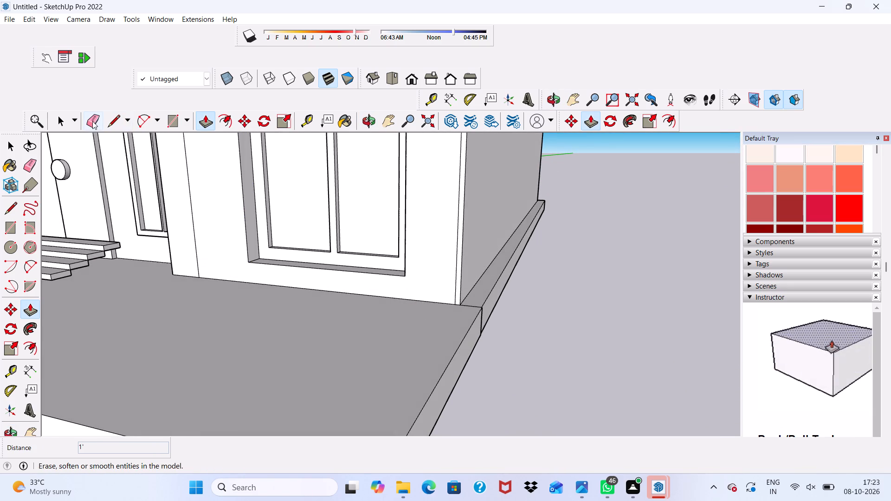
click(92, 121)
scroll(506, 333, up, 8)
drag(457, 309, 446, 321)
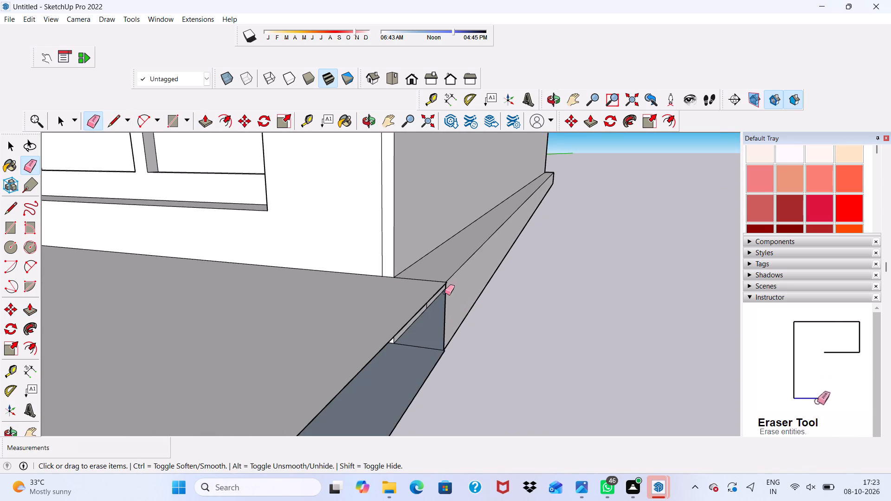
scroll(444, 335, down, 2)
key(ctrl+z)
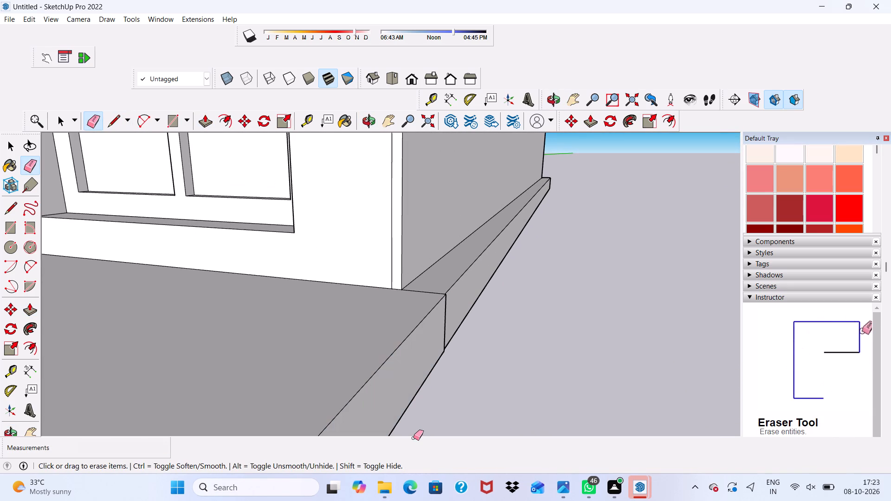
Push/Pull the porch slab's end face inward 3/8" and back out about 3/16" to sit flush with the side plinth.
scroll(460, 227, up, 11)
scroll(407, 269, down, 7)
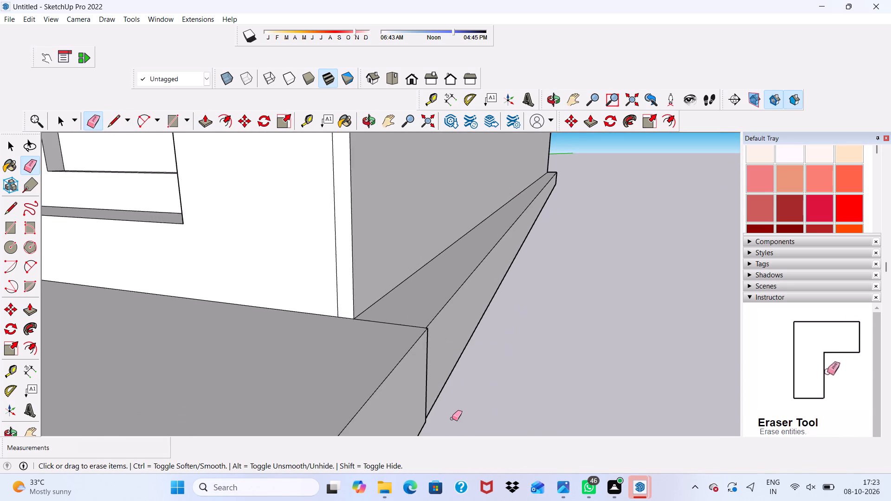
scroll(451, 421, up, 12)
middle_drag(413, 316, 342, 405)
scroll(291, 332, up, 5)
middle_drag(310, 260, 0, 245)
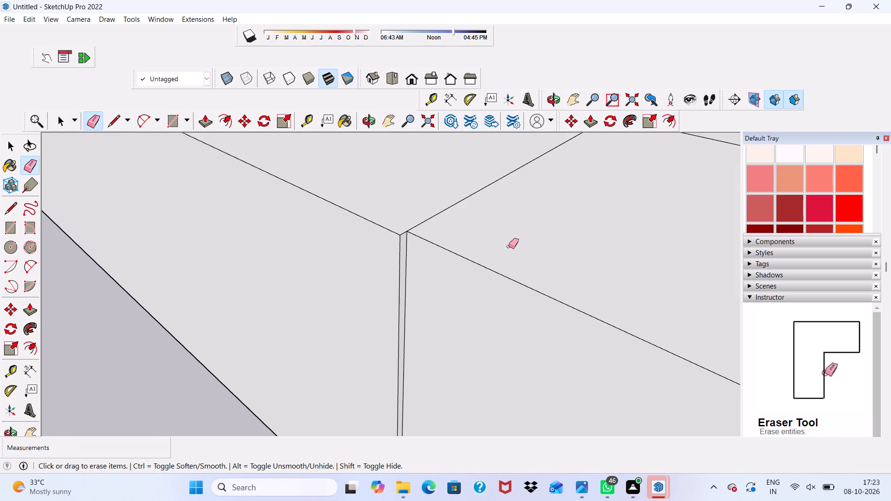
key(space)
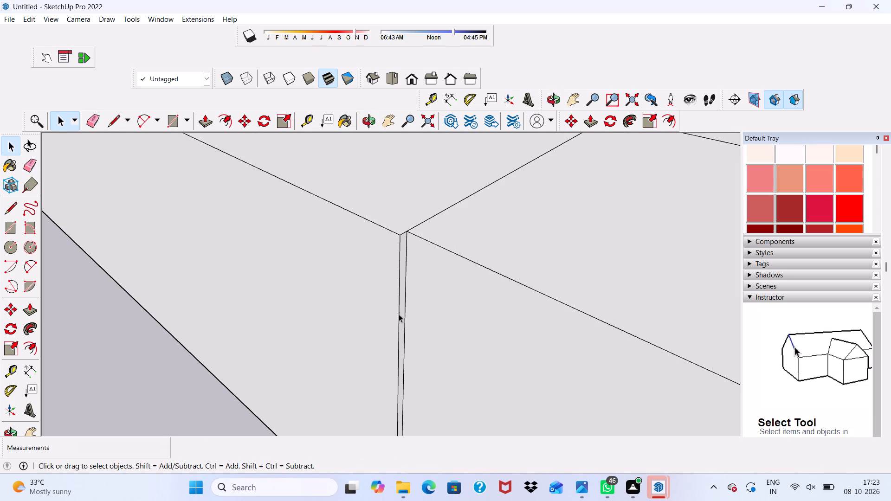
click(374, 312)
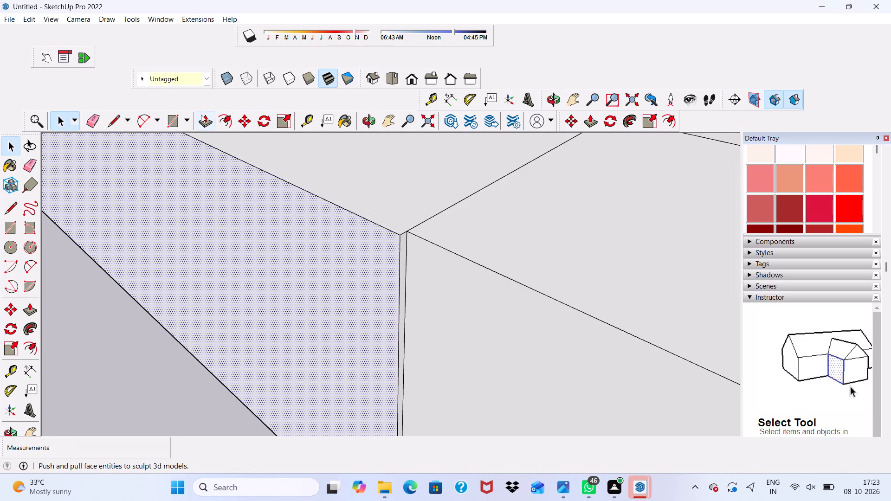
click(201, 115)
drag(344, 330, 356, 325)
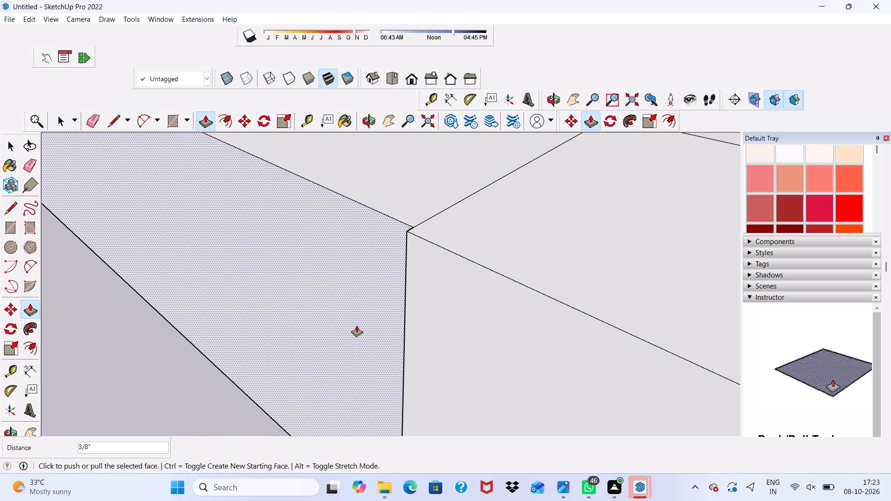
middle_drag(355, 321, 583, 300)
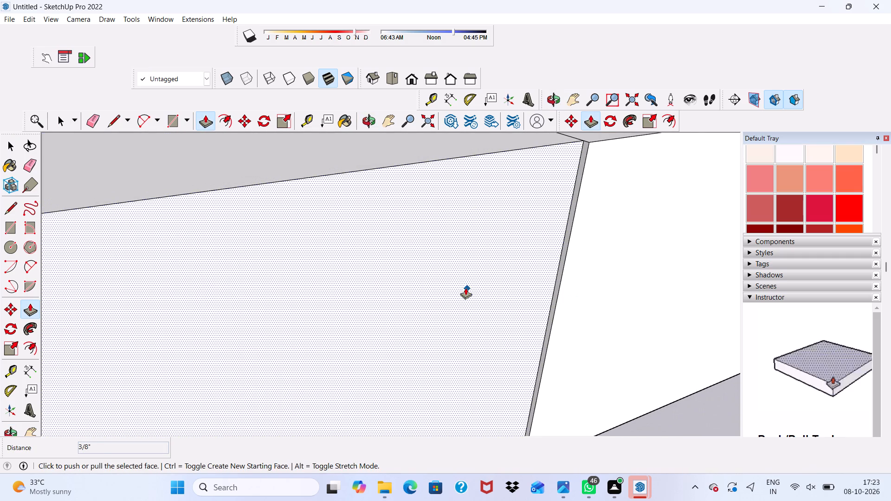
click(467, 285)
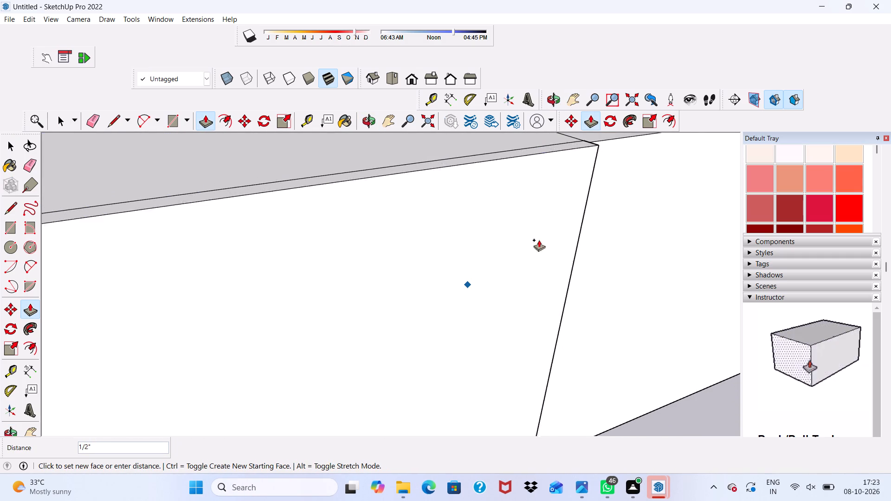
click(659, 151)
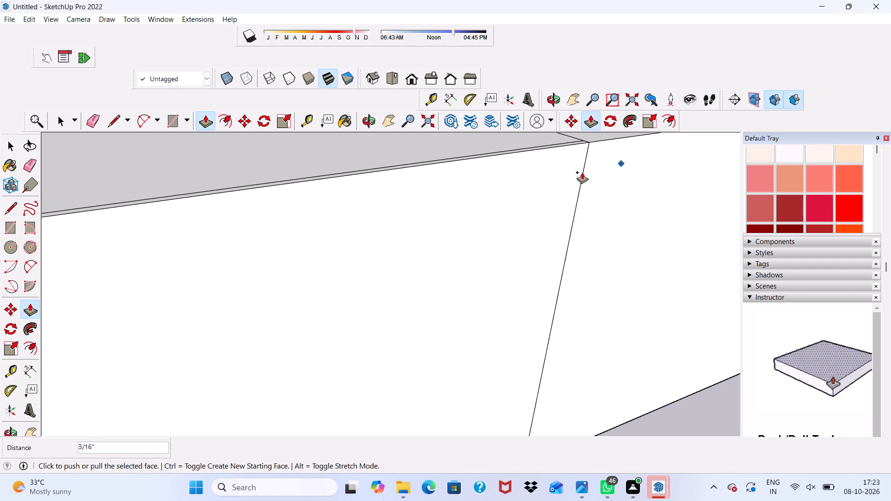
Erase the leftover edges along the joint between the porch slab's end and the side plinth.
click(94, 122)
scroll(250, 212, up, 3)
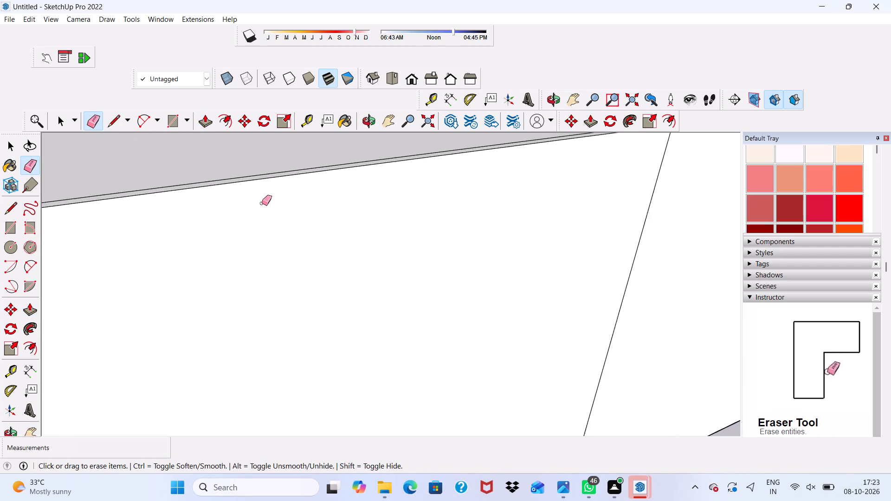
scroll(272, 196, down, 5)
drag(578, 234, 504, 280)
scroll(500, 281, down, 9)
middle_drag(517, 292, 500, 340)
scroll(490, 250, up, 4)
drag(495, 226, 482, 260)
scroll(478, 293, up, 2)
click(496, 318)
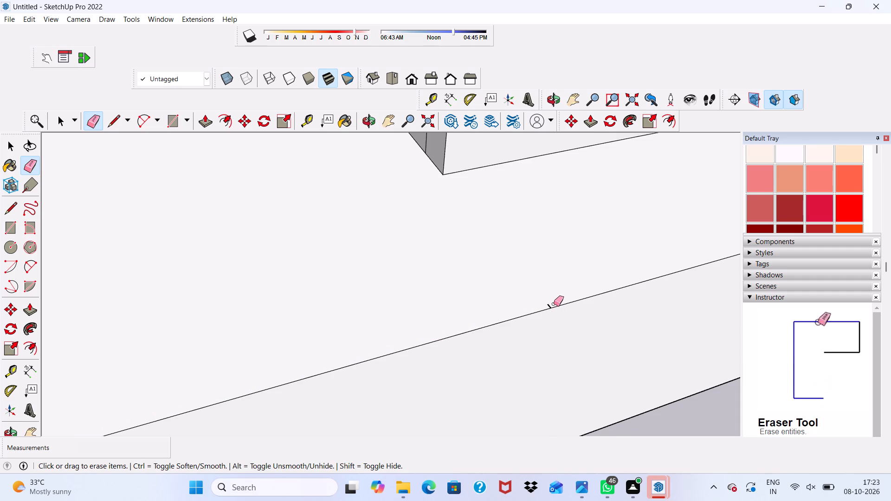
click(549, 305)
scroll(526, 301, down, 20)
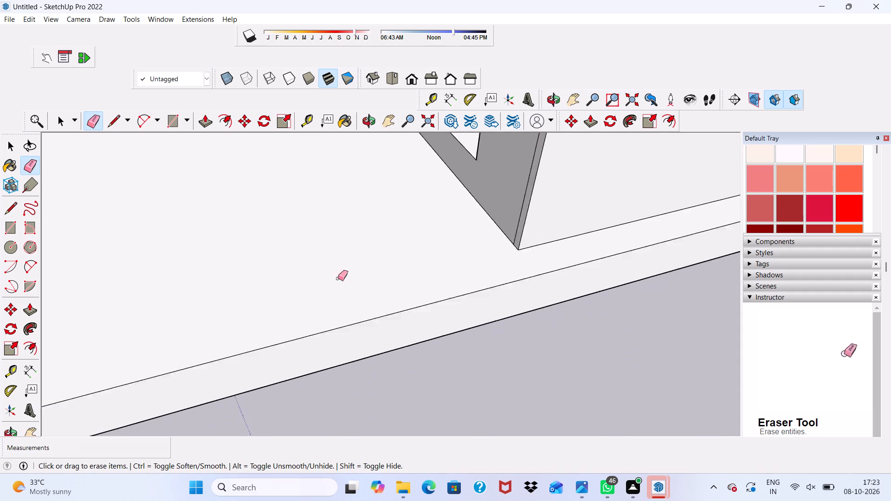
Erase the remaining vertical seam edge between the porch slab and plinth so their side faces merge.
scroll(338, 278, down, 8)
middle_drag(336, 316, 426, 231)
scroll(426, 239, down, 1)
scroll(451, 300, up, 5)
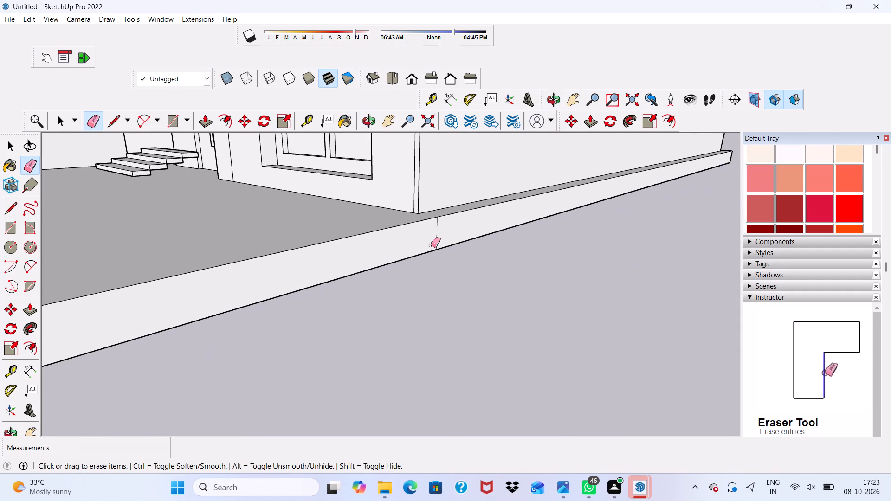
drag(431, 239, 446, 220)
scroll(446, 220, down, 11)
middle_drag(382, 309, 576, 322)
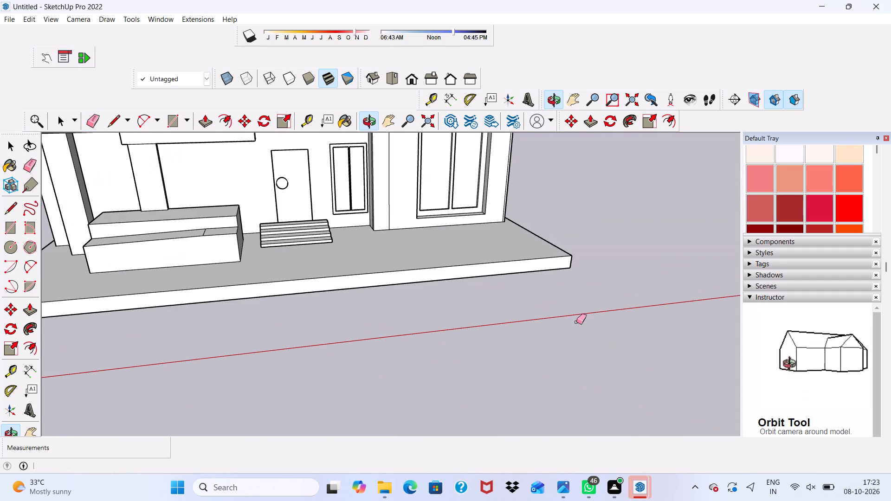
key(space)
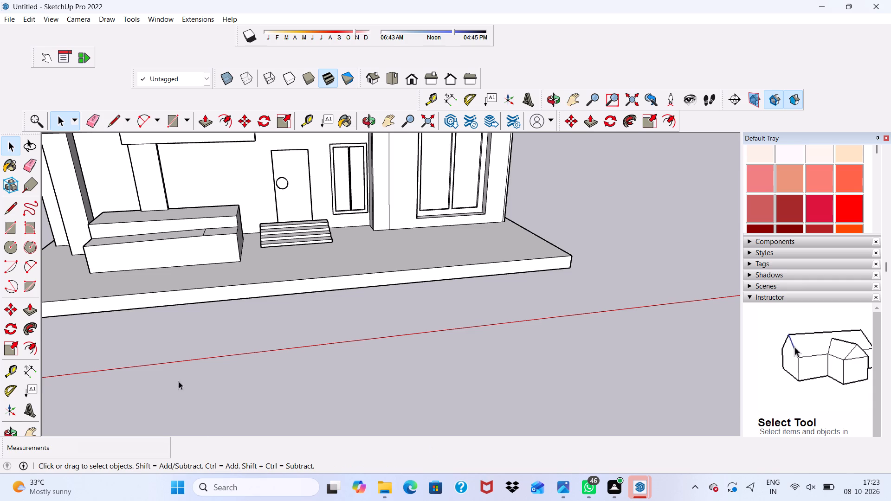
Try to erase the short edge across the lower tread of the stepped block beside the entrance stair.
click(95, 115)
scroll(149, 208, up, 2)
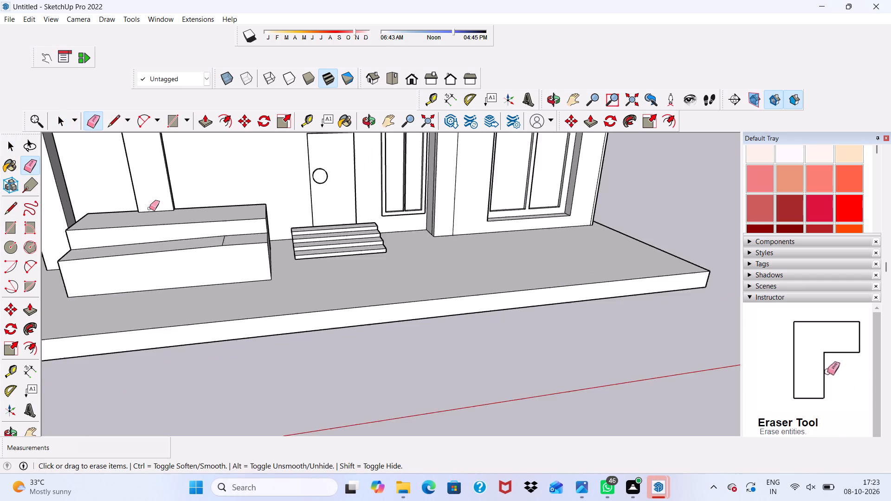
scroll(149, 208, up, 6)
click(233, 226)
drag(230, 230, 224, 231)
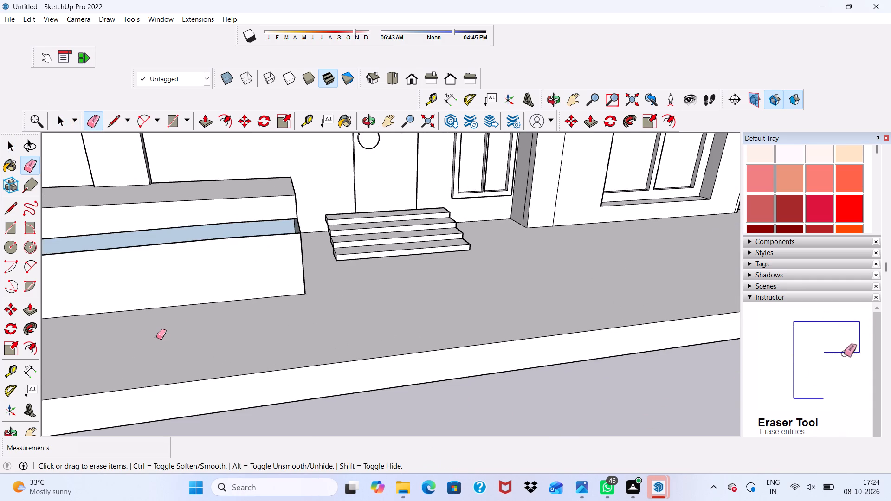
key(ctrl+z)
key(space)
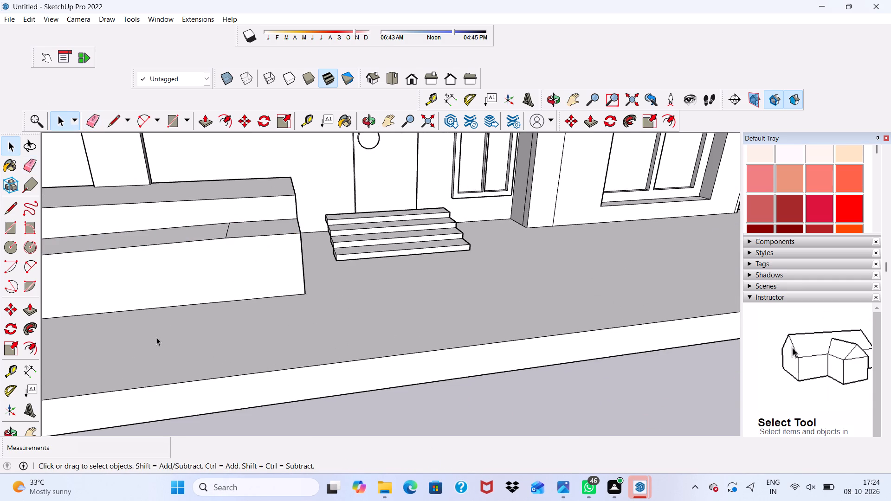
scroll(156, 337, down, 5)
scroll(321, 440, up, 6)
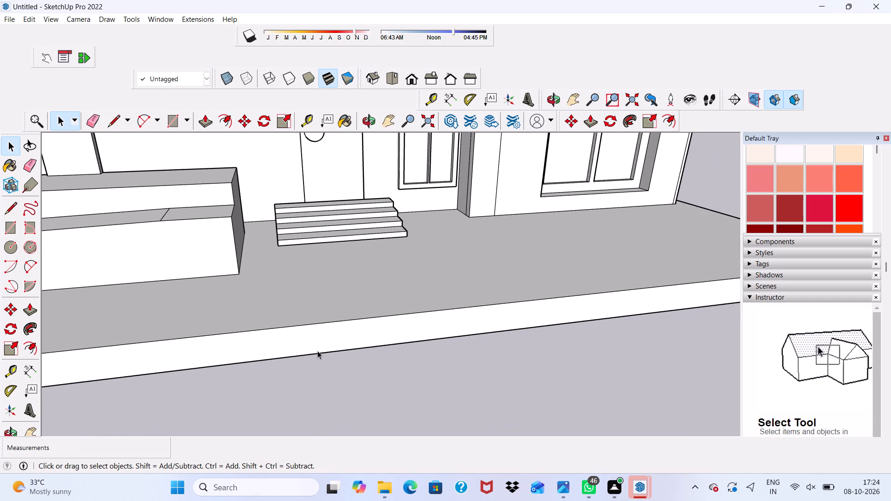
Push/Pull the front face of the porch slab inward about 4' 6 15/16" toward the house.
click(311, 334)
click(207, 119)
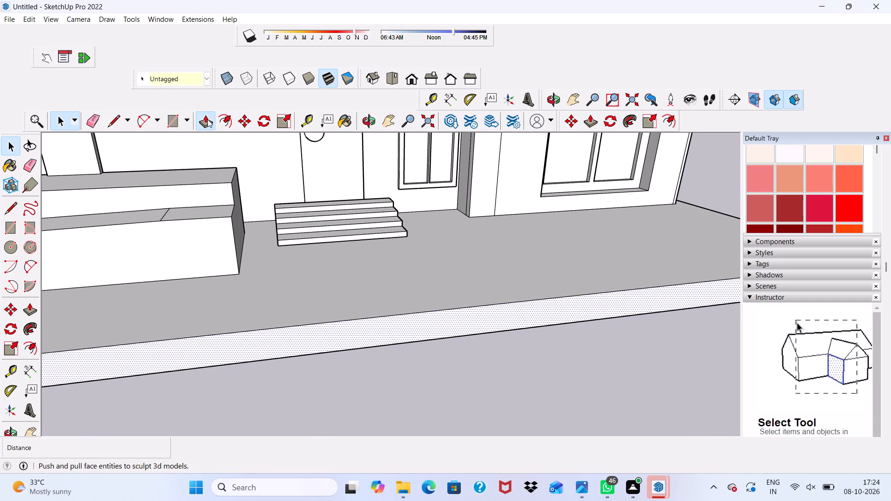
drag(293, 340, 299, 290)
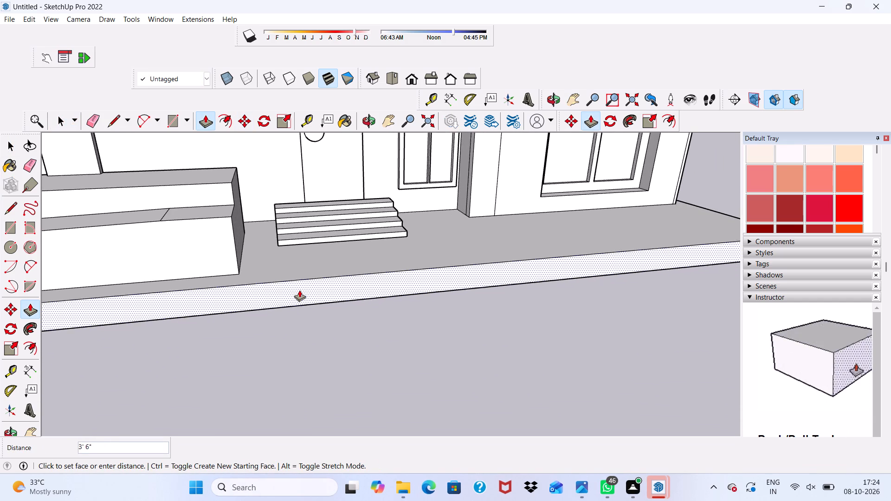
drag(299, 290, 297, 277)
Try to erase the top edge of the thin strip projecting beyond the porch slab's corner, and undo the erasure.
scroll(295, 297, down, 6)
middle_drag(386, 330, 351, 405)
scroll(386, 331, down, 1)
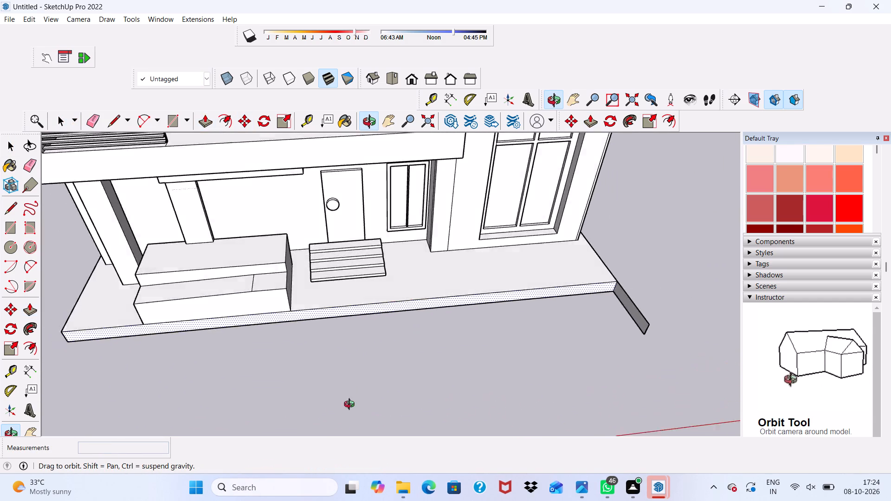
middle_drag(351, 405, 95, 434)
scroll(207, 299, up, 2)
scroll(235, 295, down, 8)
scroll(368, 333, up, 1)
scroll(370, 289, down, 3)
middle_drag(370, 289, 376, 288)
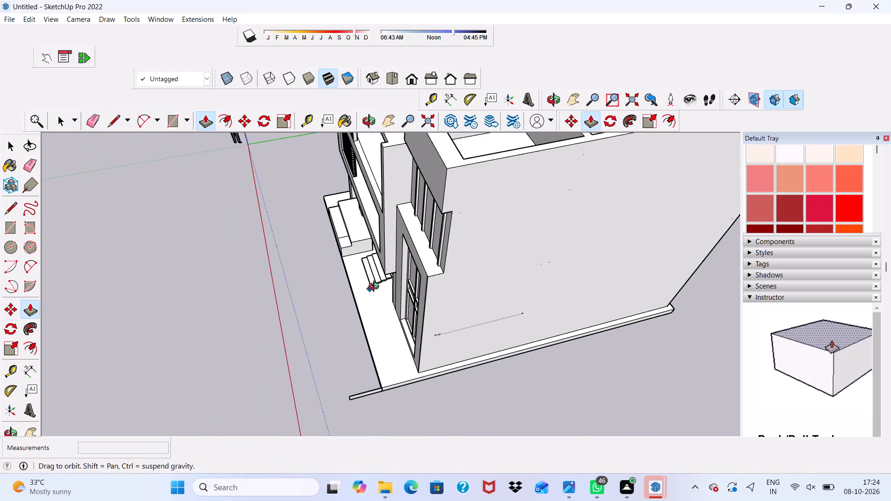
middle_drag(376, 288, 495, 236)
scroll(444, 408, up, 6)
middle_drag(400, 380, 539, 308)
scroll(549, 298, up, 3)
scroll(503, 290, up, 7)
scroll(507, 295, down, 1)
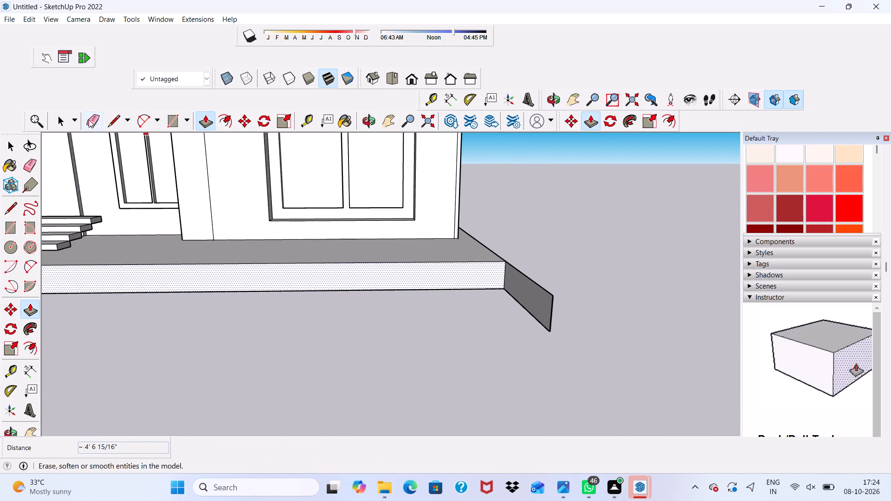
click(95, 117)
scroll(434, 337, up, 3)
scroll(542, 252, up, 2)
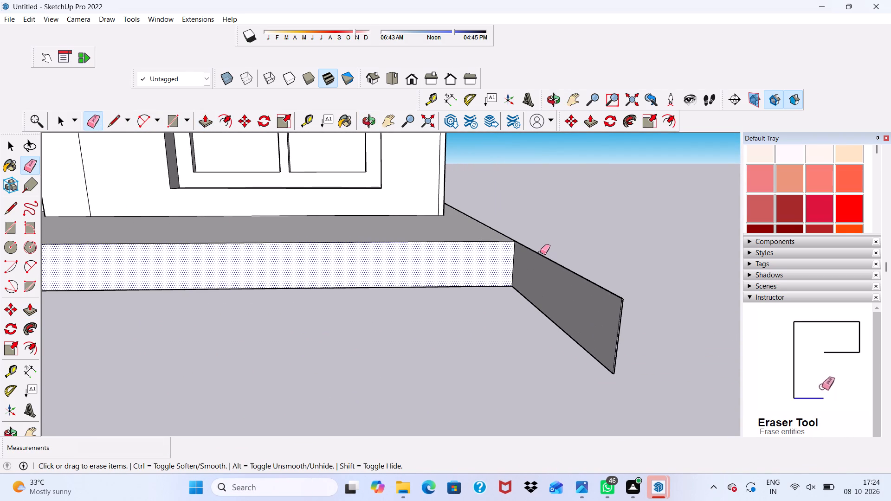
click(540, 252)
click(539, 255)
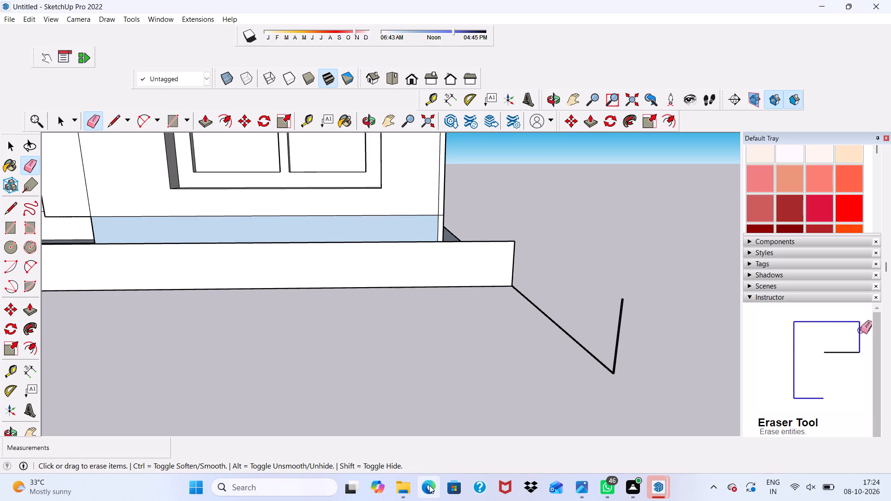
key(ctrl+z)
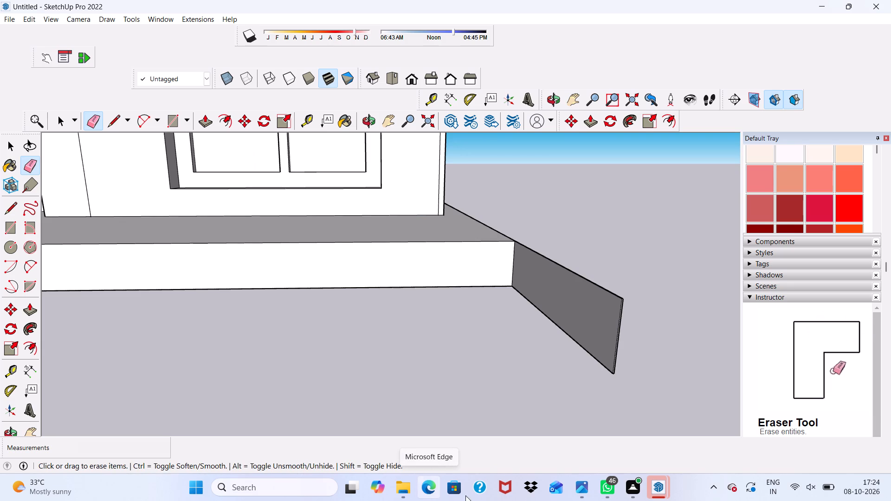
Erase the outer vertical edge at the free end of the strip projecting past the porch slab.
scroll(661, 464, up, 2)
click(619, 336)
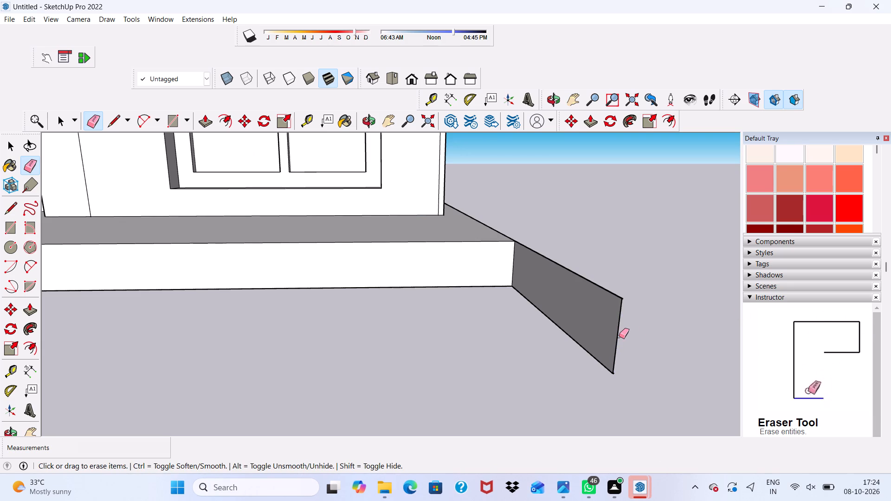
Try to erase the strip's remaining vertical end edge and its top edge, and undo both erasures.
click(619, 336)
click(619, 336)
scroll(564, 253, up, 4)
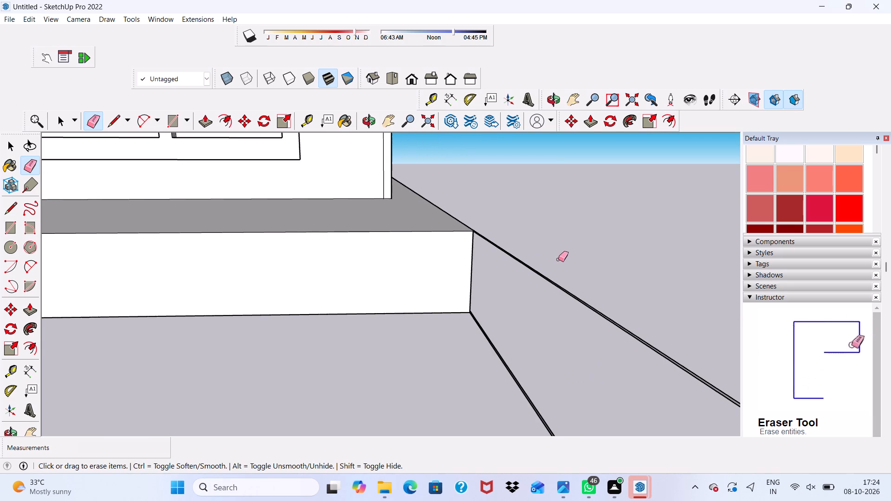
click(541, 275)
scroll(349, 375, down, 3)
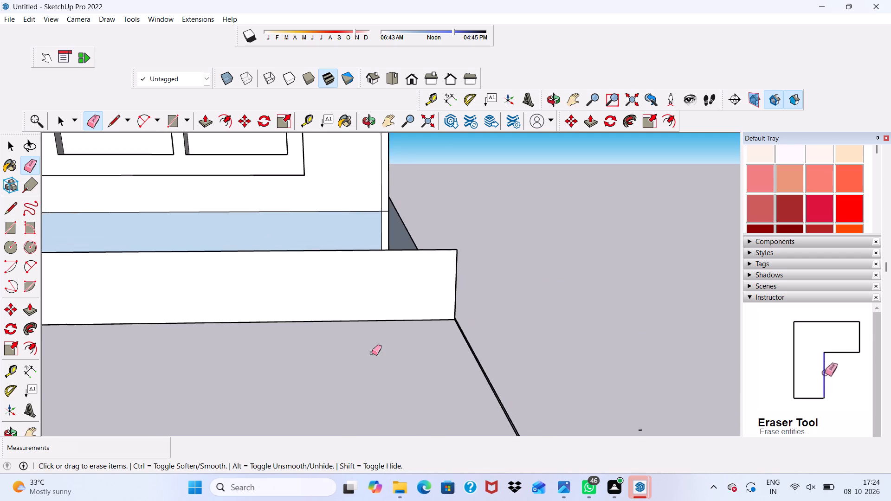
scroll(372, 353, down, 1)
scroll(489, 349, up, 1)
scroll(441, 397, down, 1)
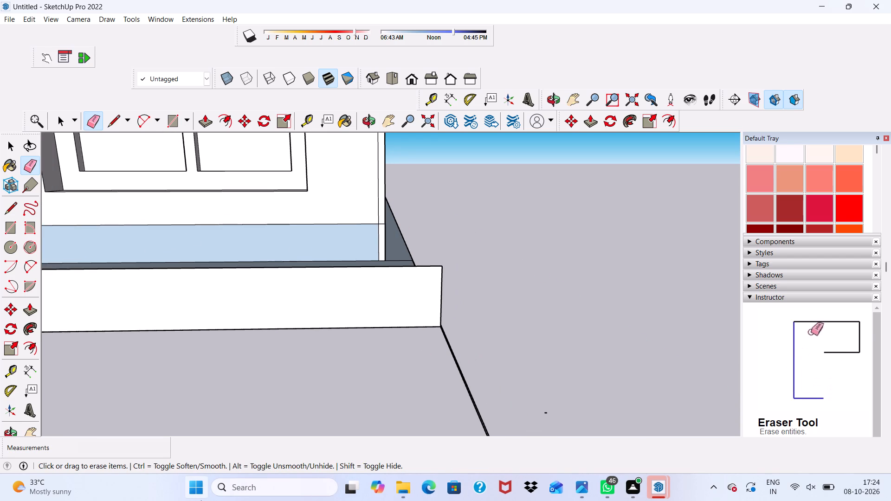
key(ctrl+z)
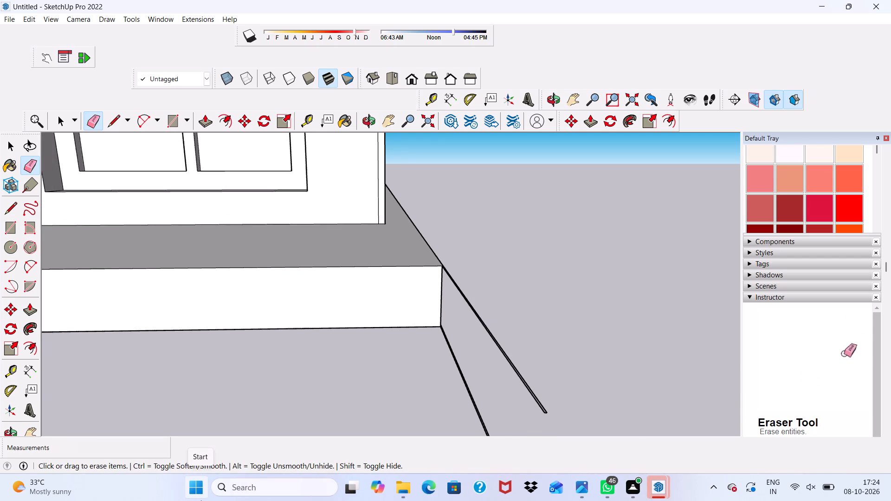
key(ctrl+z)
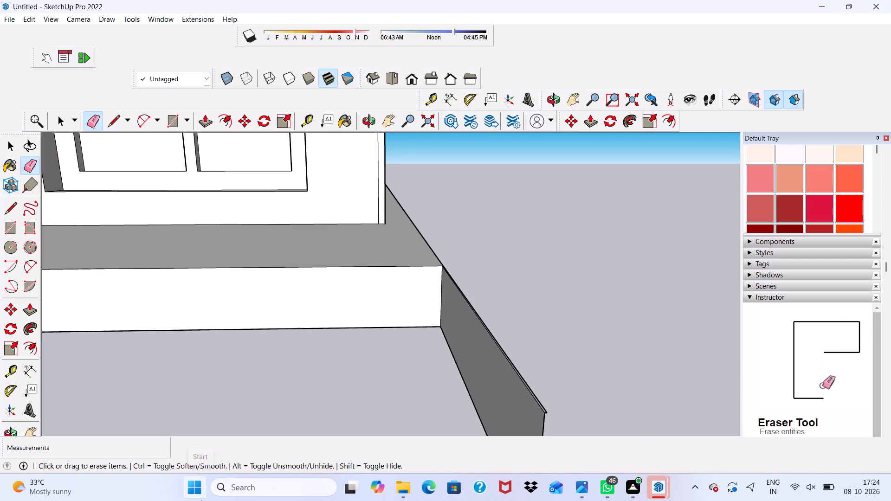
Push/Pull the strip's porch-side face 13/16" to give the strip thickness.
scroll(391, 345, up, 3)
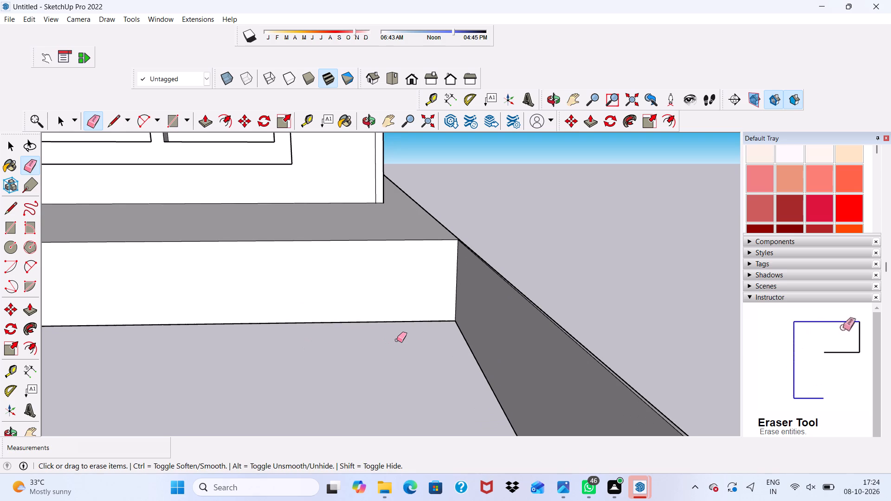
key(space)
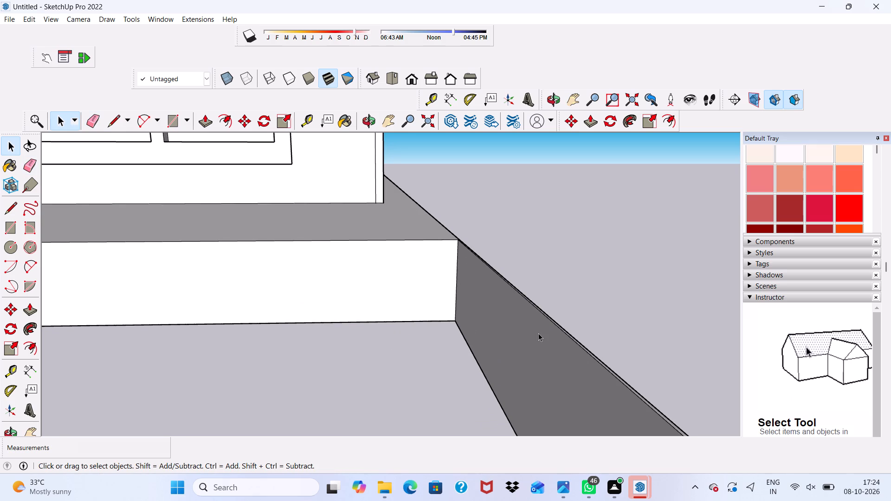
click(538, 333)
click(203, 112)
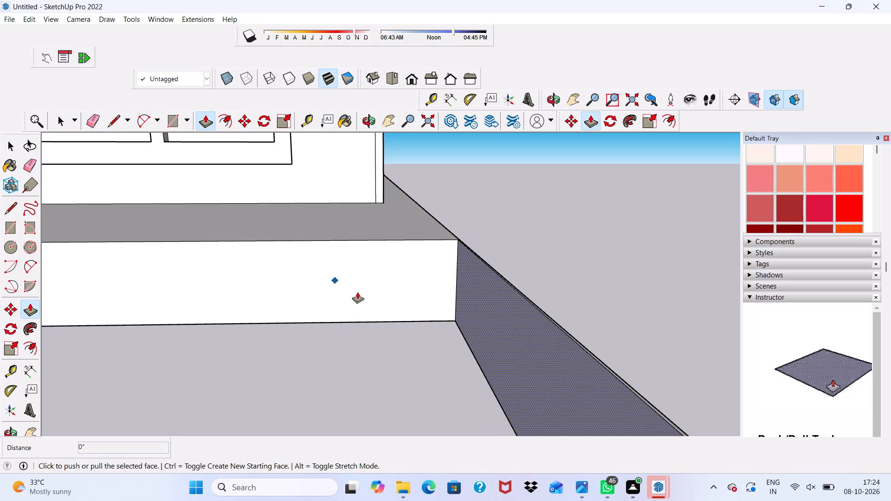
drag(486, 333, 478, 333)
Push/Pull the face on the open outer side of the projecting strip outward 15/16".
scroll(435, 266, down, 2)
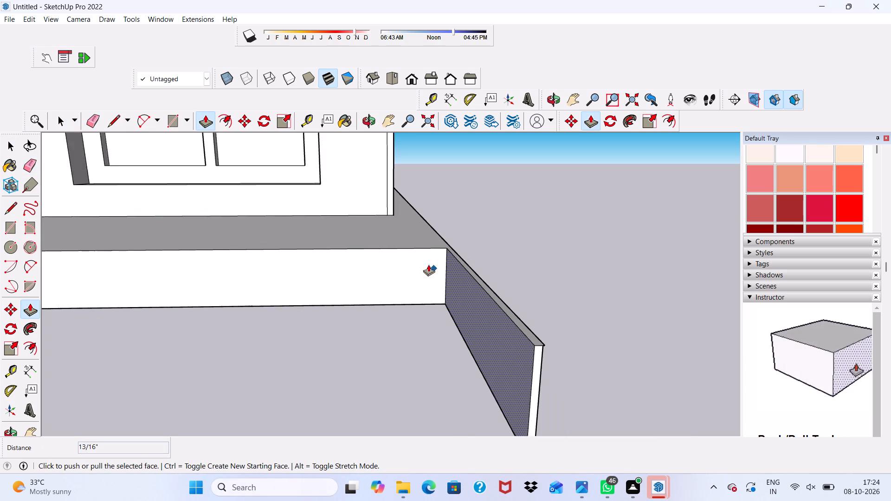
scroll(428, 264, down, 3)
scroll(525, 330, down, 2)
middle_drag(525, 330, 435, 312)
scroll(314, 270, up, 2)
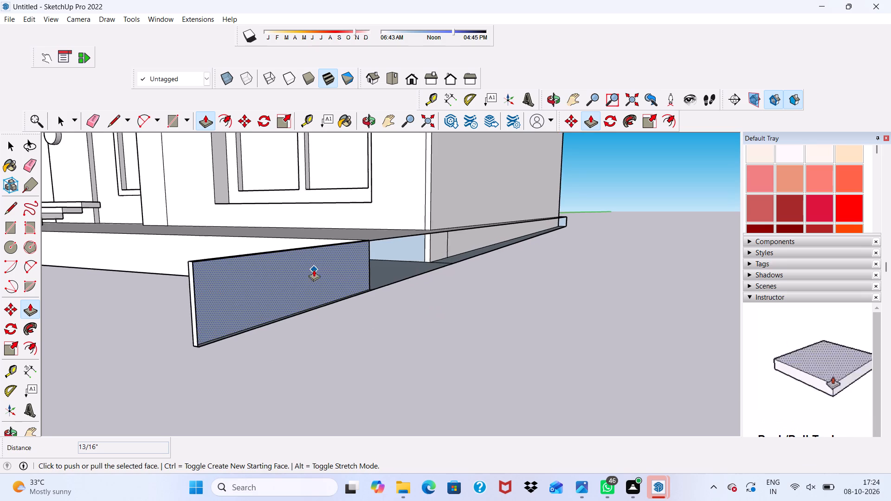
scroll(314, 270, up, 2)
middle_drag(314, 269, 144, 285)
scroll(314, 269, down, 1)
scroll(202, 283, up, 2)
click(225, 264)
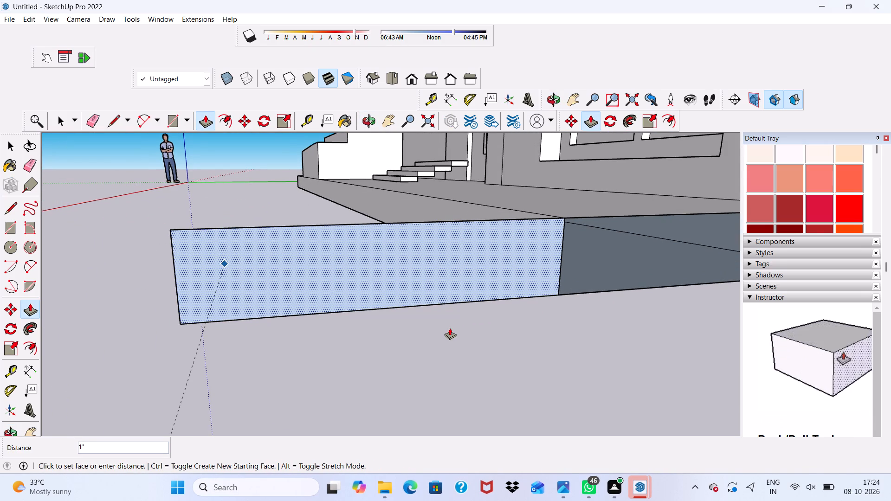
scroll(436, 331, down, 8)
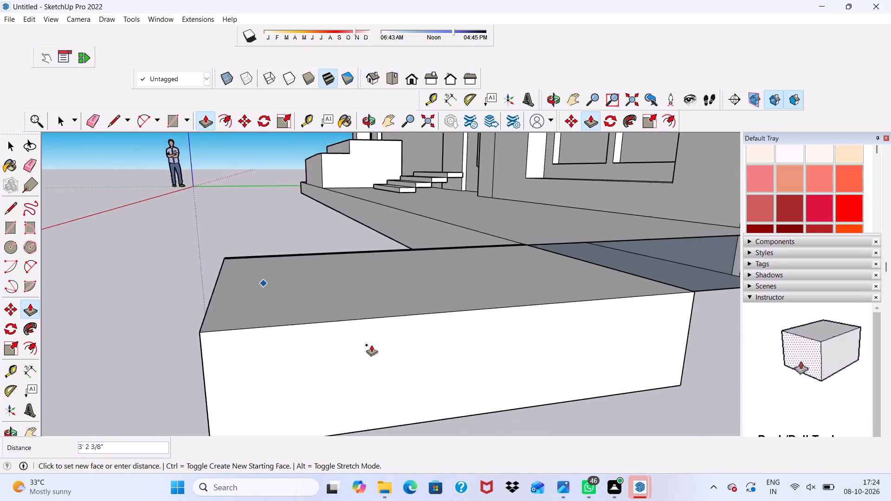
scroll(371, 345, down, 1)
scroll(610, 249, down, 3)
scroll(573, 265, down, 1)
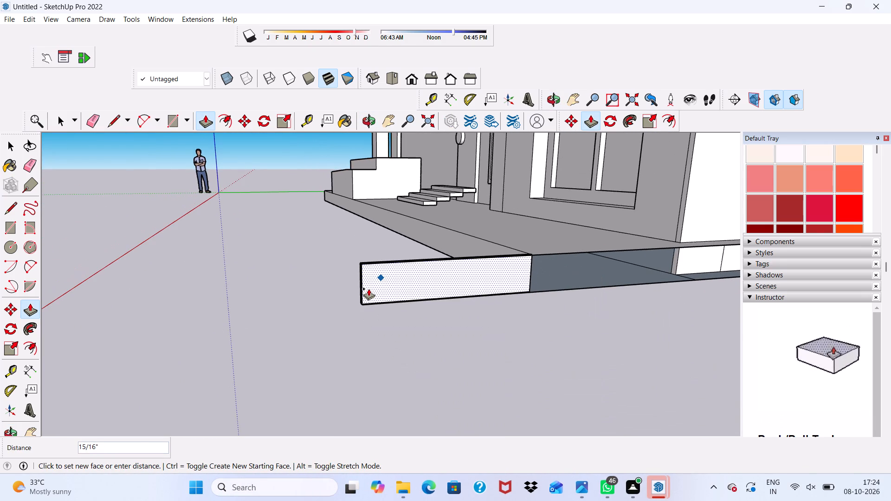
click(368, 289)
Push/Pull the strip's recessed outer face another 1" outward to the plinth's outer edge.
scroll(515, 287, up, 5)
middle_drag(568, 270, 401, 291)
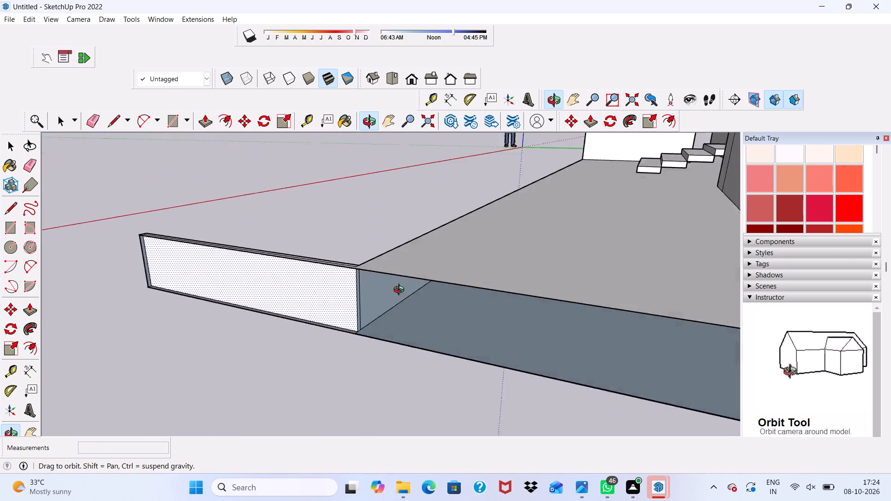
middle_drag(401, 291, 352, 296)
scroll(306, 301, up, 14)
scroll(257, 262, down, 2)
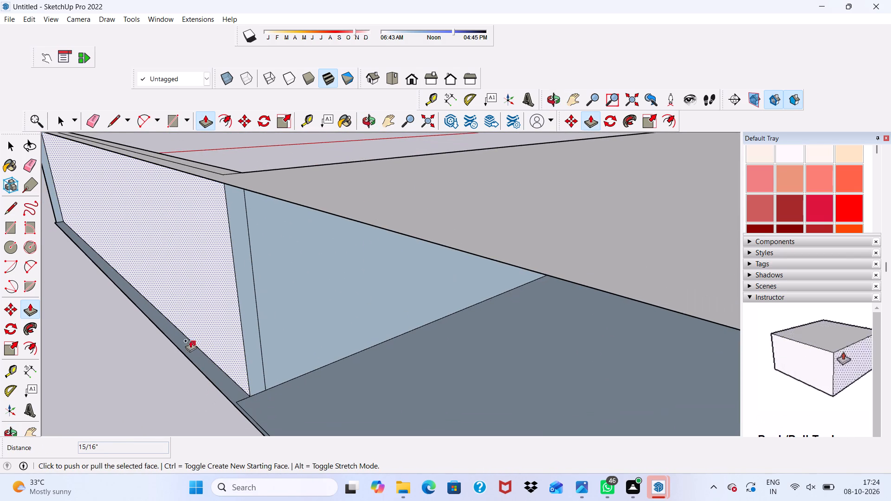
click(212, 286)
click(249, 420)
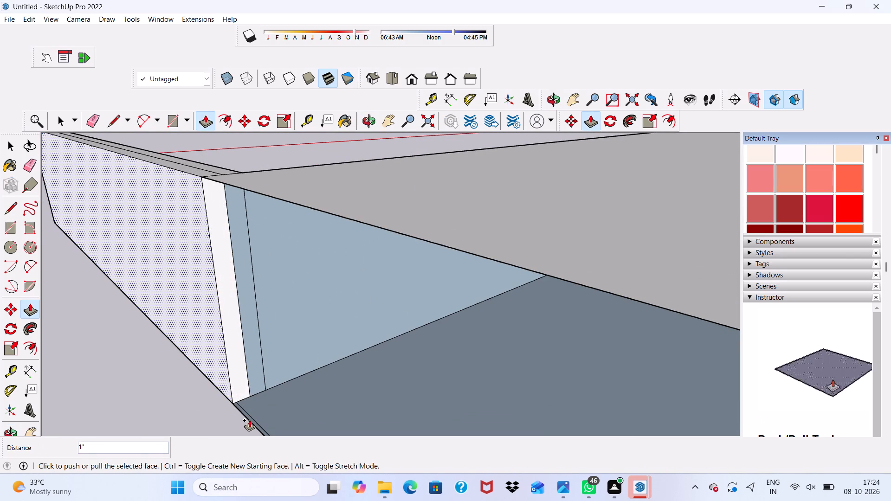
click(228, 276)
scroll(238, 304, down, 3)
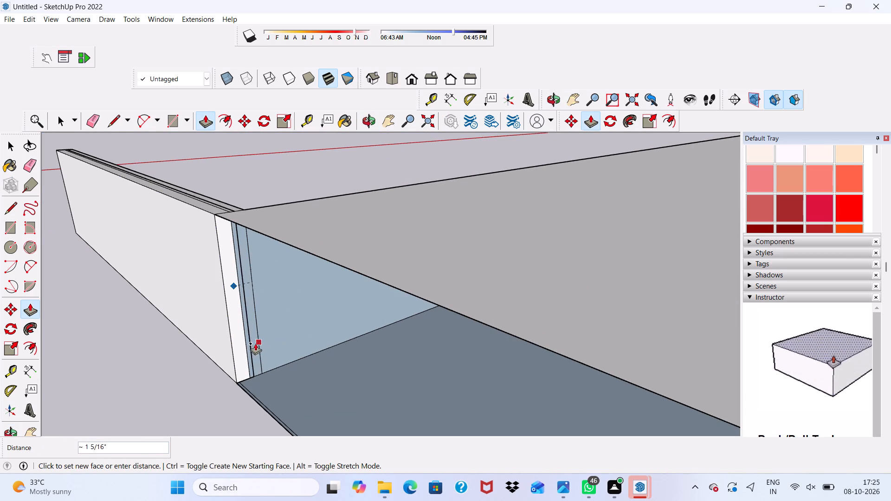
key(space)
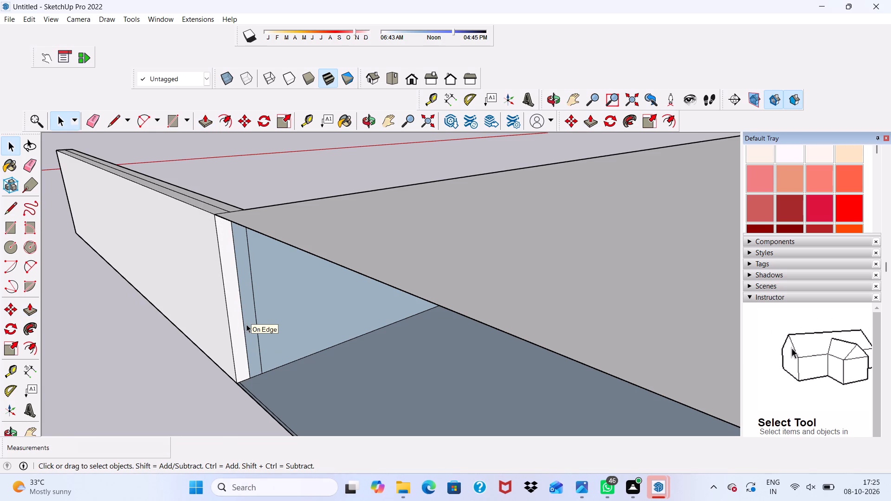
Push/Pull the strip's narrow end face about 46' 5 13/16" along the open plinth side to the rear corner of the house.
scroll(205, 311, down, 3)
scroll(230, 282, up, 5)
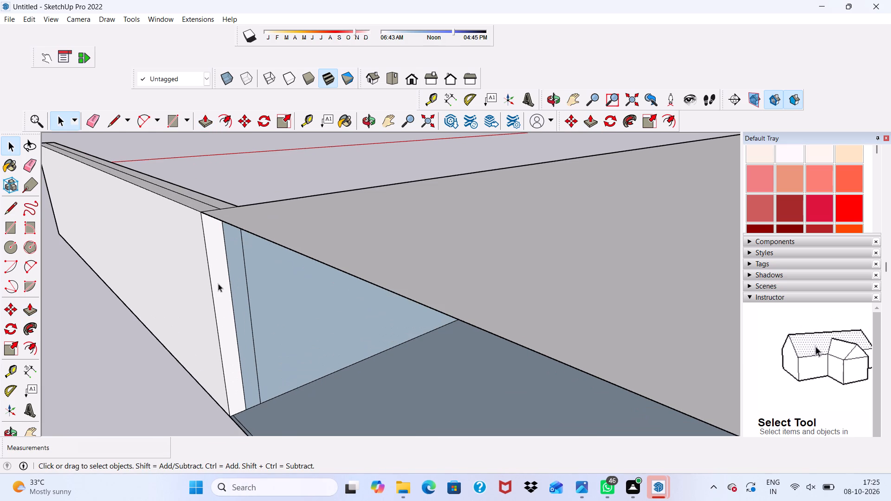
click(218, 283)
click(206, 122)
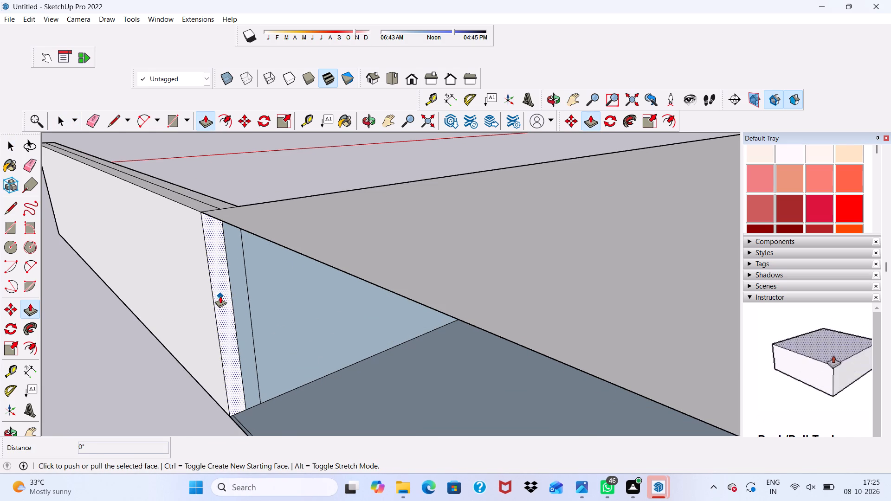
click(220, 296)
scroll(291, 342, down, 20)
scroll(291, 342, down, 1)
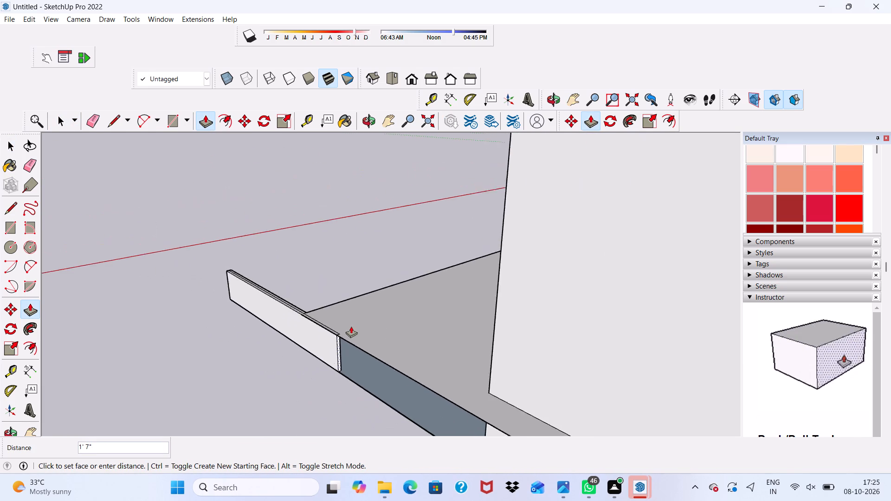
scroll(351, 326, down, 5)
scroll(483, 400, down, 10)
scroll(436, 326, down, 4)
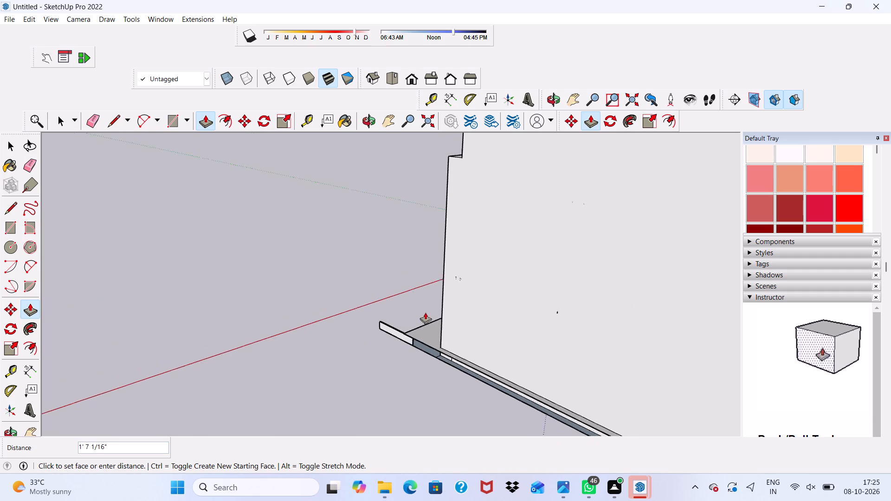
scroll(425, 312, down, 6)
scroll(555, 439, up, 1)
scroll(560, 442, down, 5)
scroll(592, 385, up, 5)
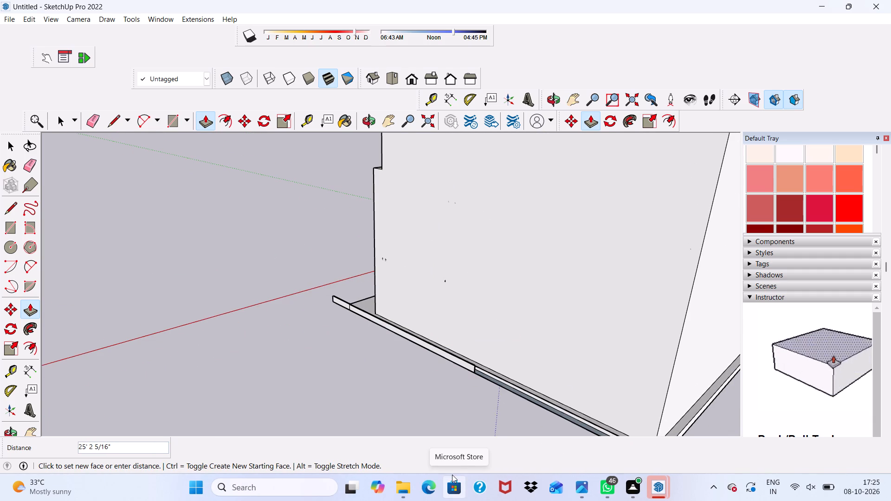
scroll(452, 475, down, 5)
scroll(552, 335, down, 8)
scroll(611, 409, up, 15)
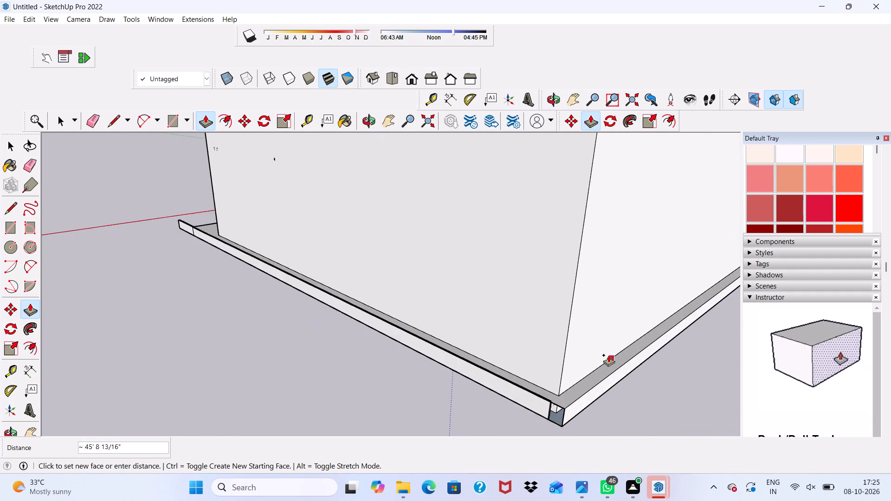
scroll(608, 355, up, 9)
scroll(557, 393, up, 4)
click(562, 411)
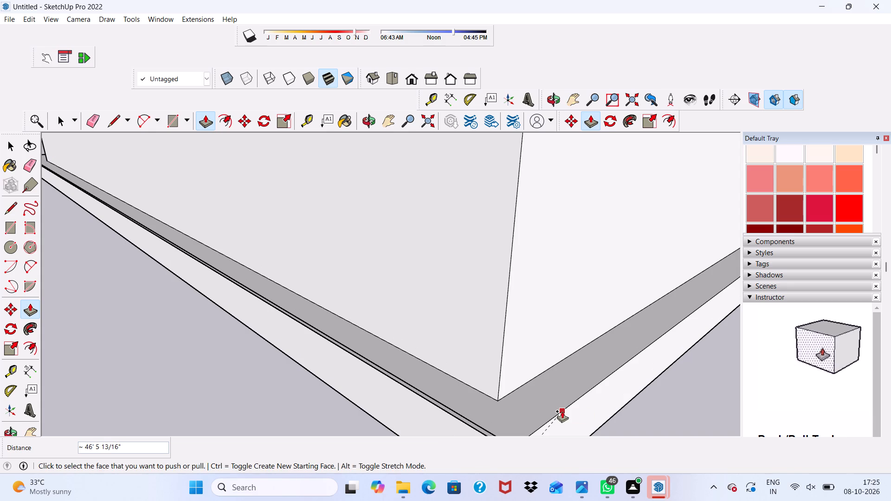
scroll(559, 365, down, 9)
scroll(535, 411, up, 17)
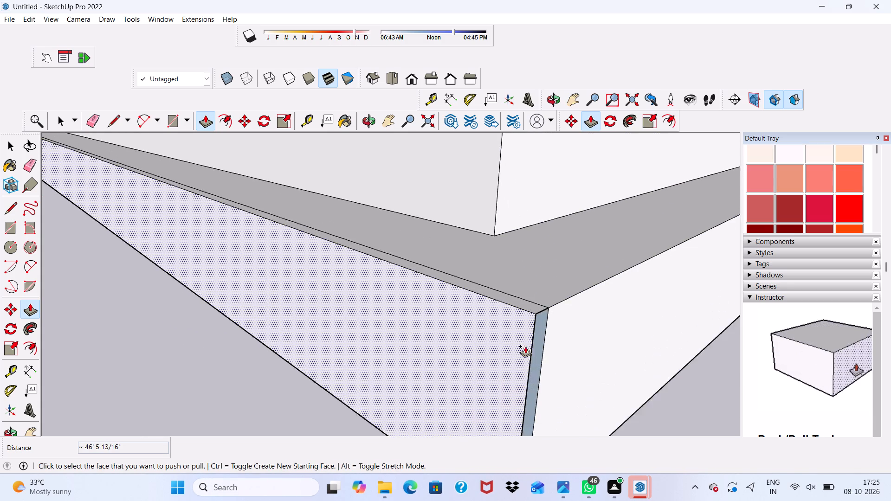
Push/Pull the inner face at the strip's open end outward in short stages, the last 7/16", to the strip's outer face.
scroll(525, 346, up, 16)
scroll(548, 335, down, 3)
middle_drag(548, 335, 433, 294)
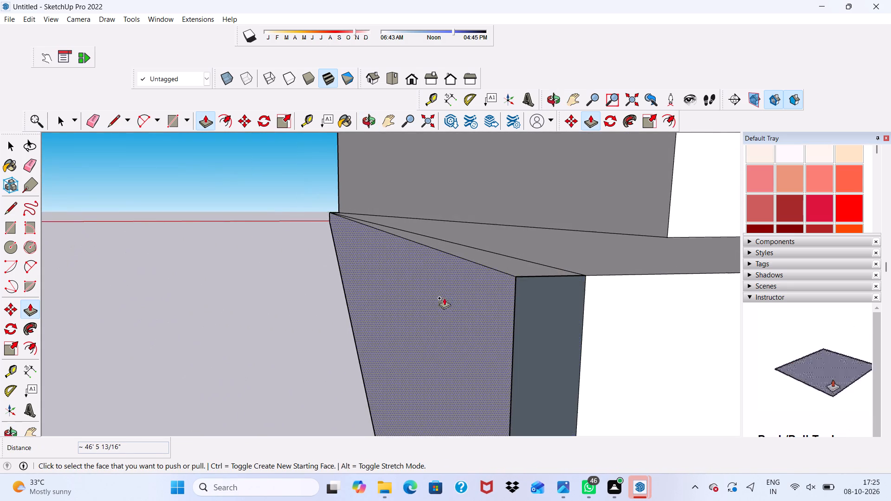
click(558, 330)
drag(548, 332, 539, 337)
drag(533, 338, 510, 339)
click(506, 339)
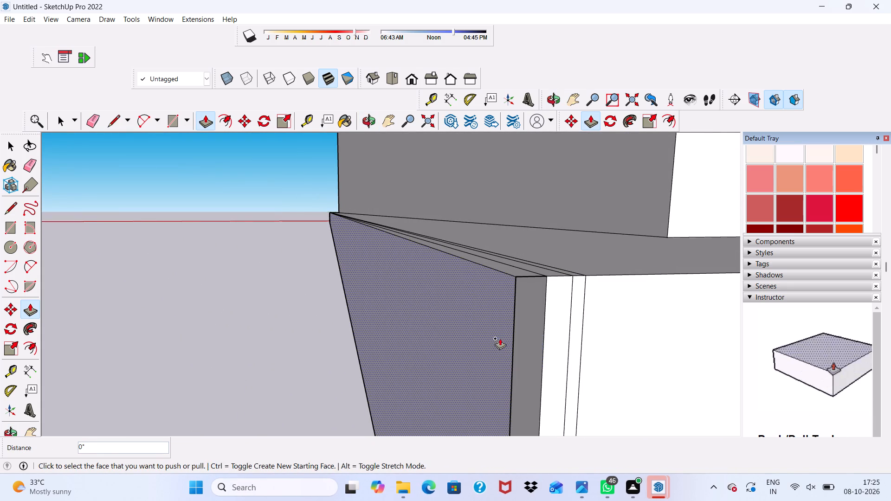
scroll(527, 323, up, 2)
drag(538, 319, 502, 321)
scroll(494, 321, down, 3)
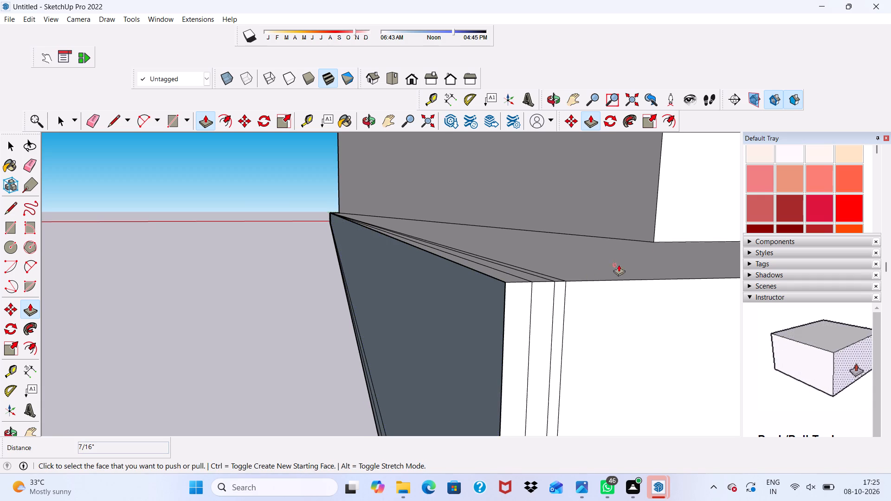
Push/Pull the plinth's long outer side face outward 1 1/16".
scroll(455, 309, down, 2)
middle_drag(452, 310, 669, 232)
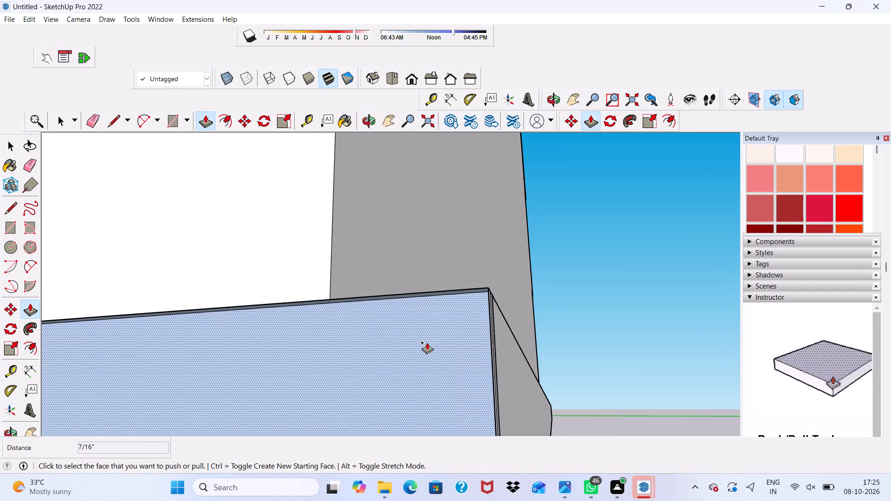
click(417, 339)
scroll(417, 298, down, 2)
middle_drag(417, 298, 425, 437)
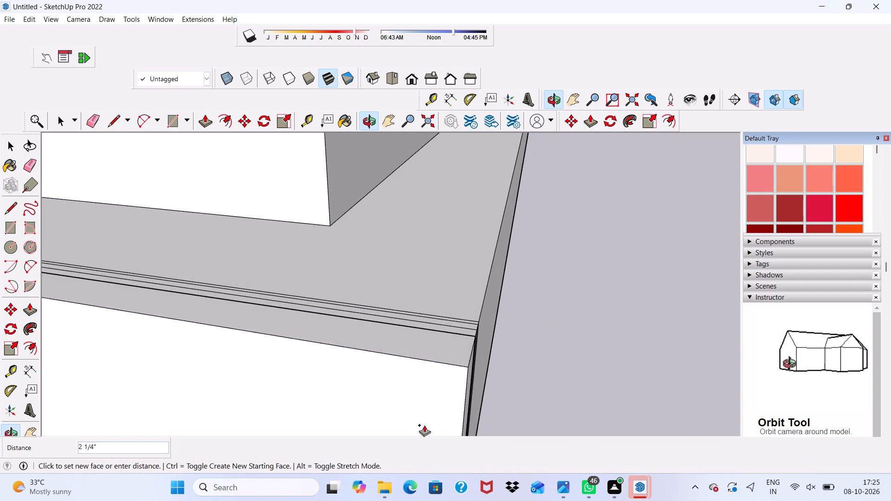
scroll(425, 339, up, 2)
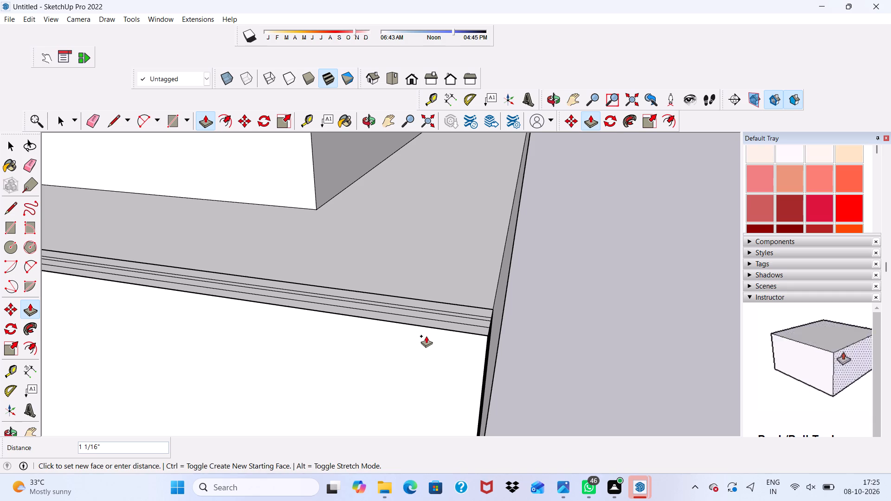
click(426, 336)
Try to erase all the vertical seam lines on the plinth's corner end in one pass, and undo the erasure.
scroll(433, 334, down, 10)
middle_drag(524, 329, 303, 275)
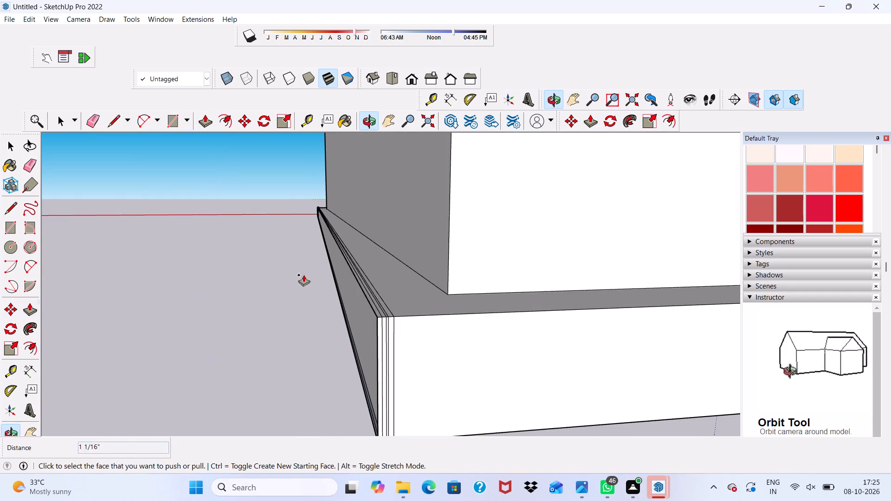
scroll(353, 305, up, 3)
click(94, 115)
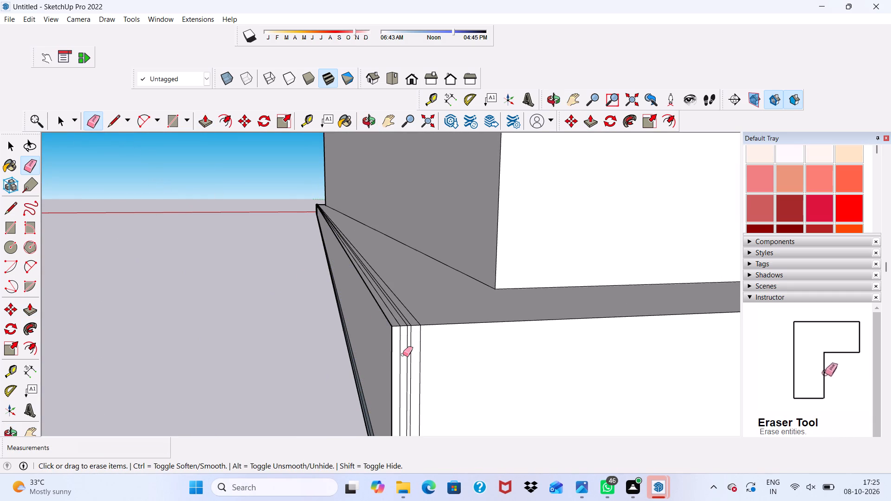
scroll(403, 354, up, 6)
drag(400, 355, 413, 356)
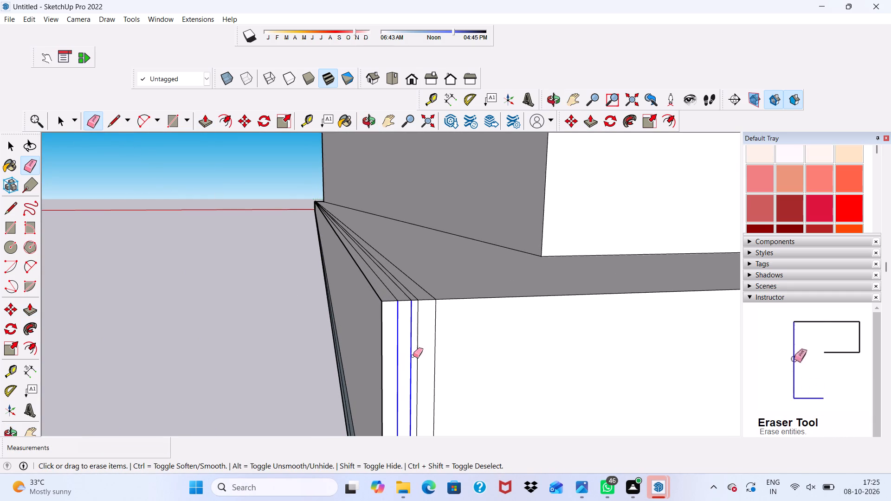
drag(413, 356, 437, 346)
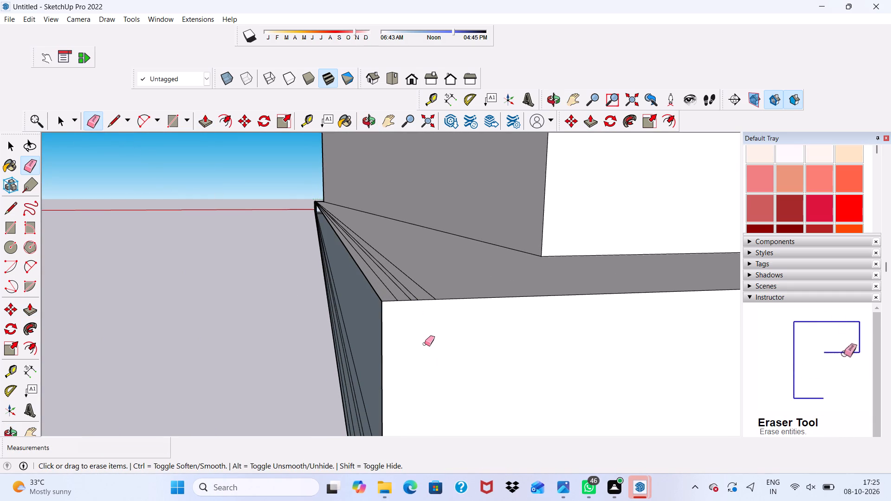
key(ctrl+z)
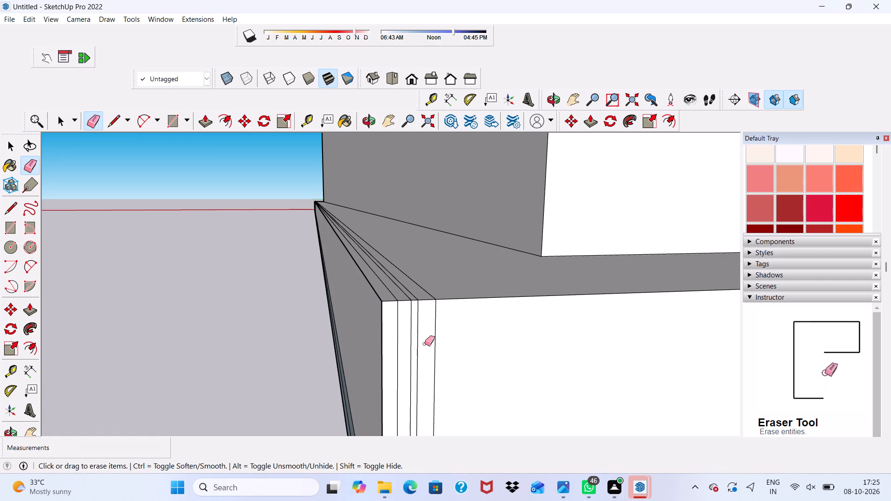
Erase the three inner vertical seam lines on the plinth's corner end, keeping the one nearest the outer corner.
drag(426, 343, 439, 338)
drag(421, 342, 415, 345)
drag(415, 345, 409, 350)
drag(400, 339, 392, 342)
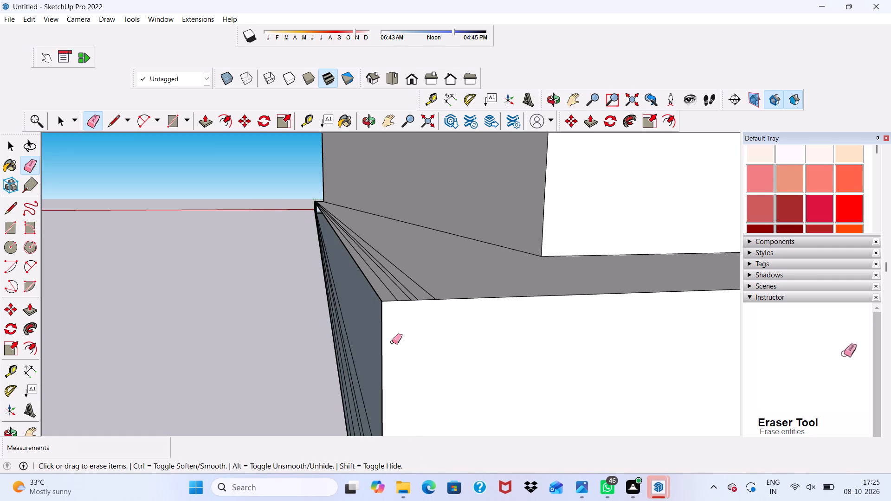
key(ctrl+z)
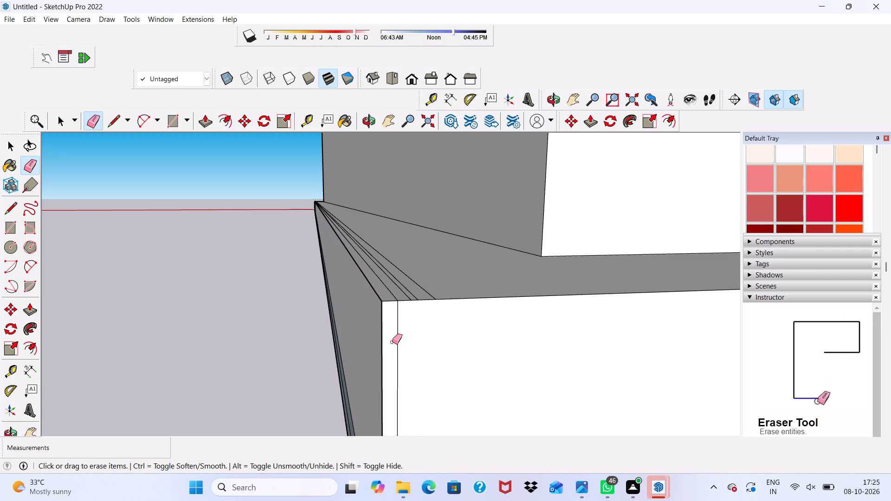
Erase the lengthwise seam lines along the plinth's top, including the one beside its outer edge.
scroll(475, 222, up, 4)
drag(239, 346, 281, 362)
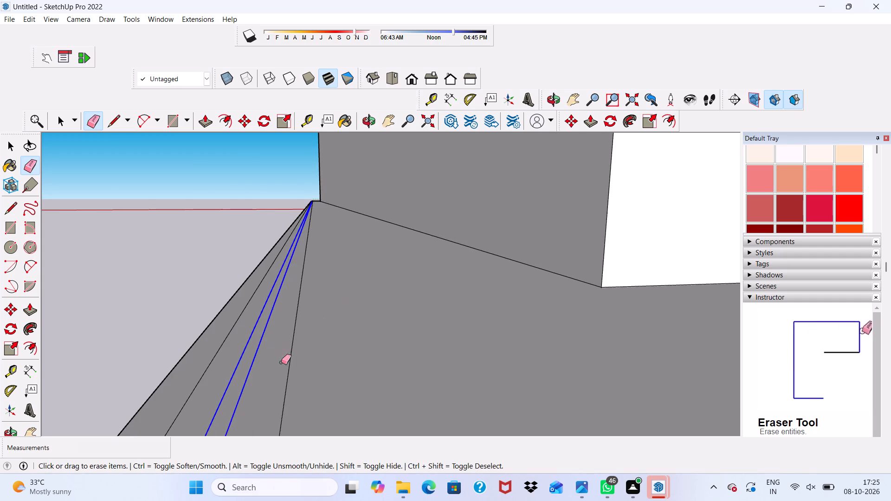
drag(281, 362, 304, 366)
scroll(267, 304, down, 11)
middle_drag(219, 292, 502, 237)
scroll(514, 233, down, 5)
scroll(398, 301, up, 1)
middle_drag(399, 300, 633, 338)
scroll(400, 300, down, 1)
scroll(556, 342, down, 6)
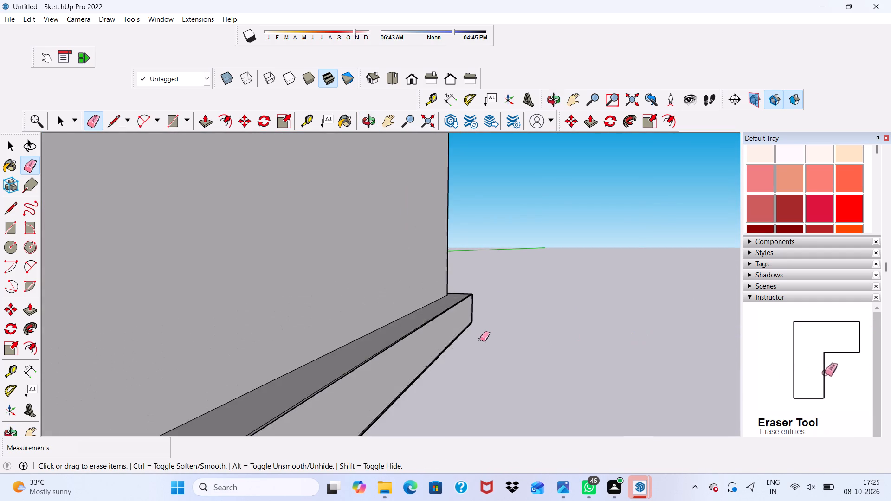
scroll(480, 340, down, 8)
scroll(453, 427, up, 20)
scroll(453, 427, up, 4)
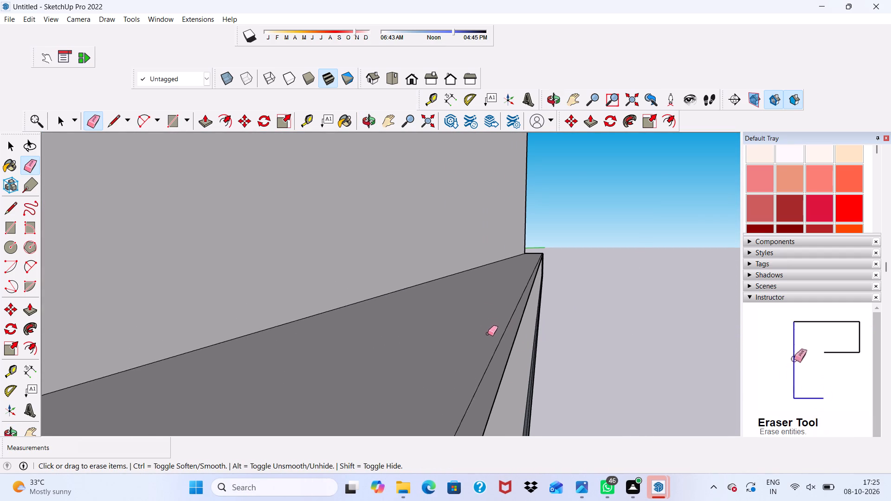
scroll(488, 334, up, 1)
drag(506, 354, 471, 365)
scroll(469, 336, down, 6)
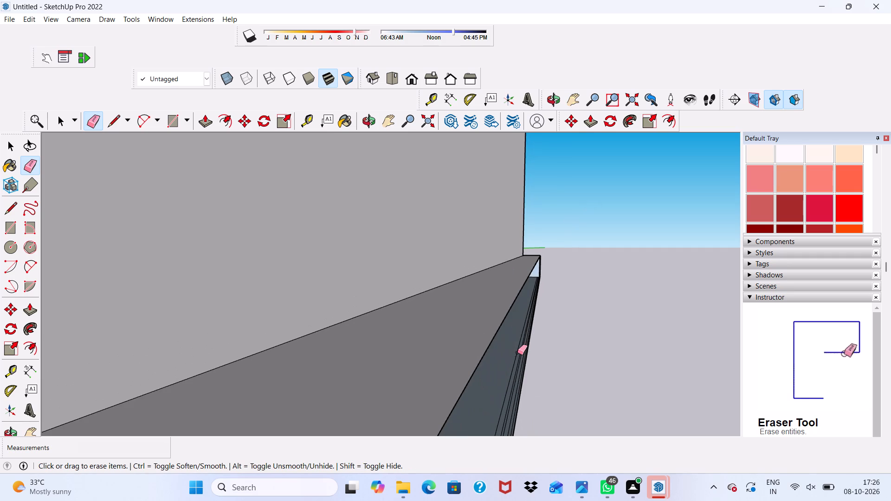
Erase the inner lengthwise seam lines on the exposed plinth bottom, keeping the narrow strip along its outer edge.
middle_drag(517, 353, 197, 423)
scroll(256, 236, up, 9)
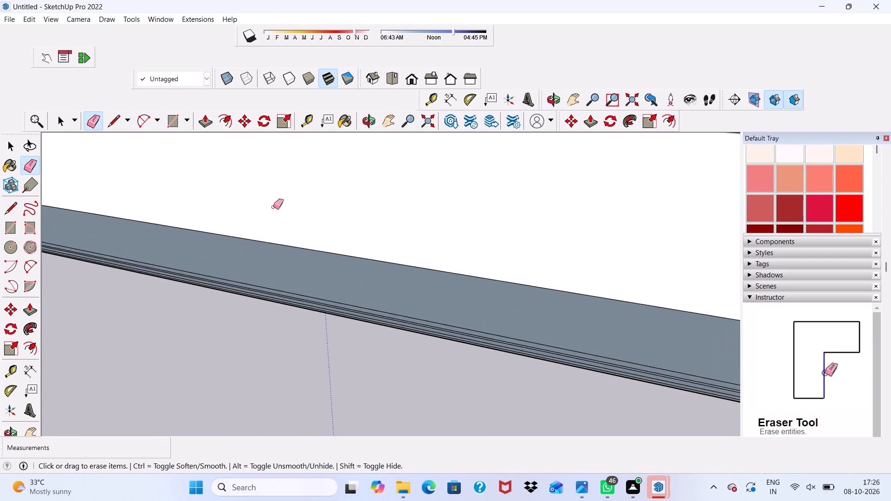
middle_drag(274, 229, 260, 303)
scroll(255, 313, up, 5)
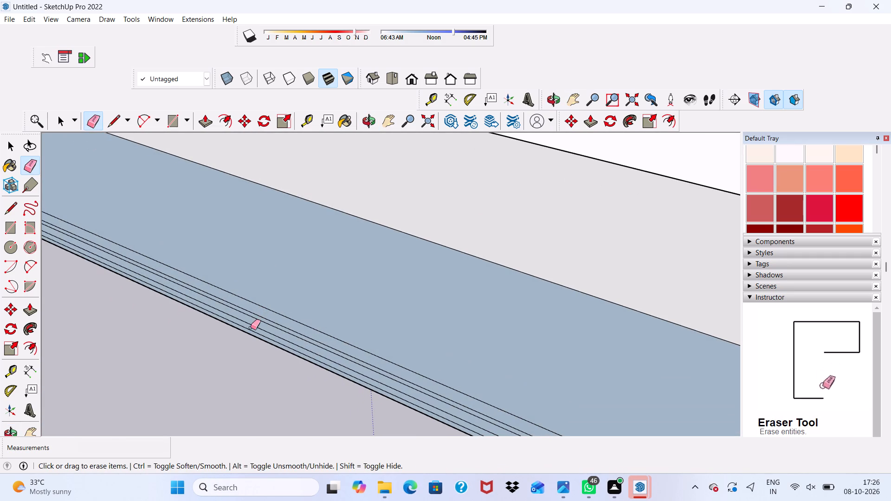
drag(251, 328, 276, 309)
scroll(226, 383, down, 1)
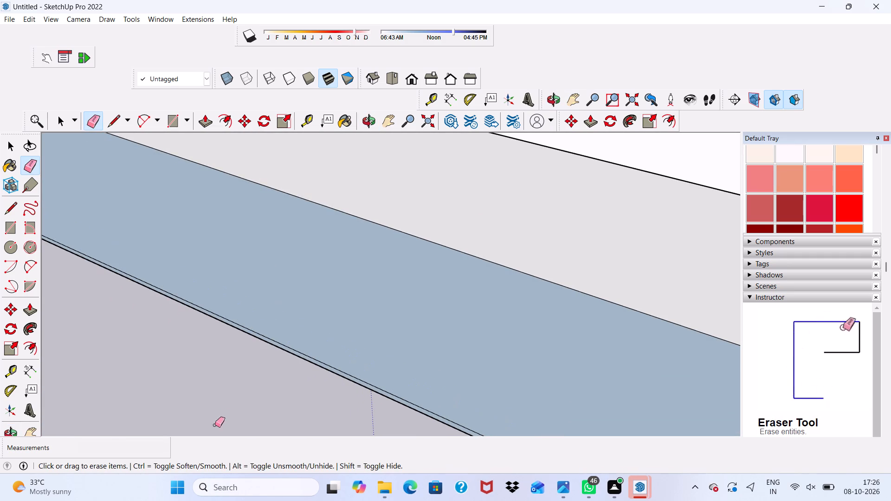
scroll(241, 382, down, 1)
scroll(296, 323, up, 9)
scroll(235, 373, down, 2)
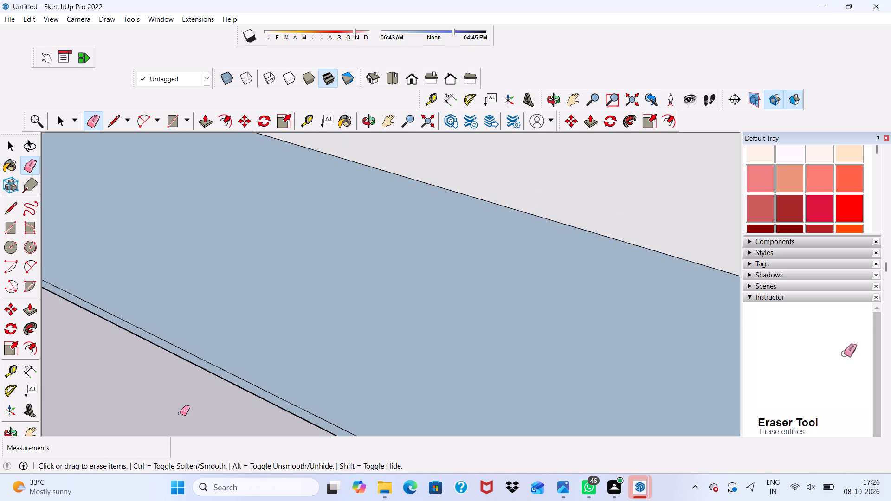
Push/Pull the narrow strip along the plinth bottom's outer edge upward 1' to the level of the plinth's top.
key(space)
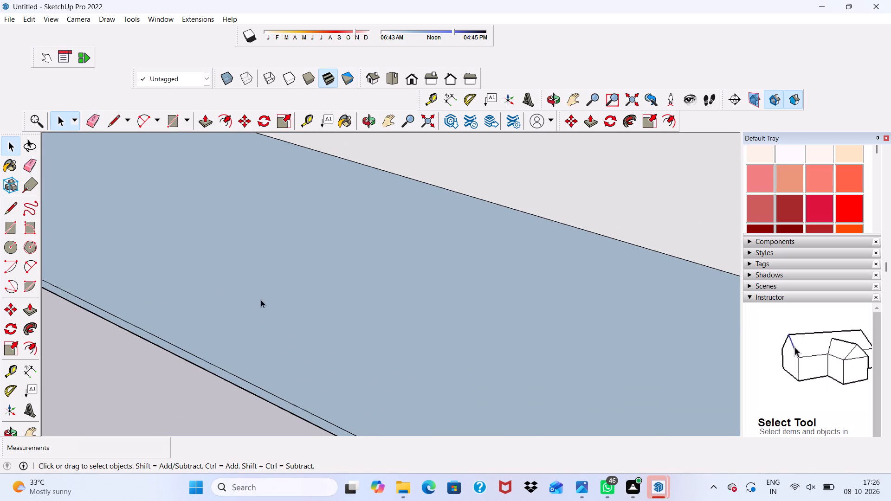
click(209, 122)
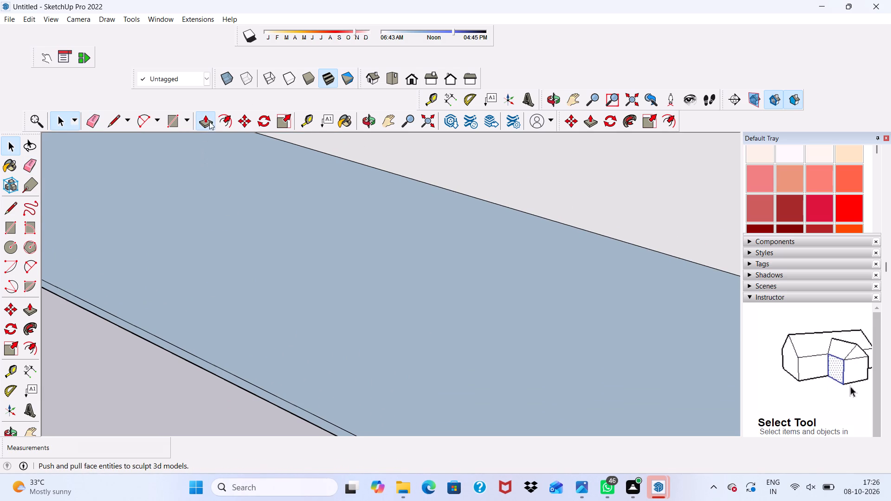
scroll(199, 327, up, 1)
scroll(180, 369, up, 2)
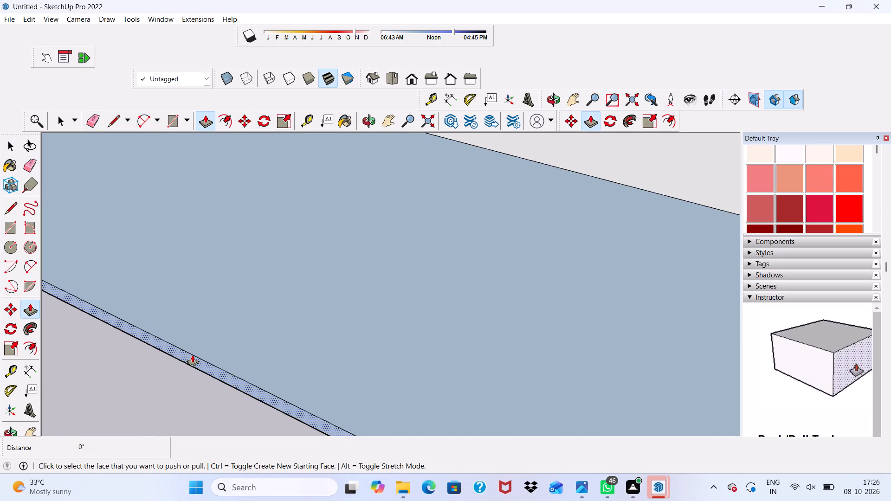
click(192, 355)
scroll(199, 323, down, 6)
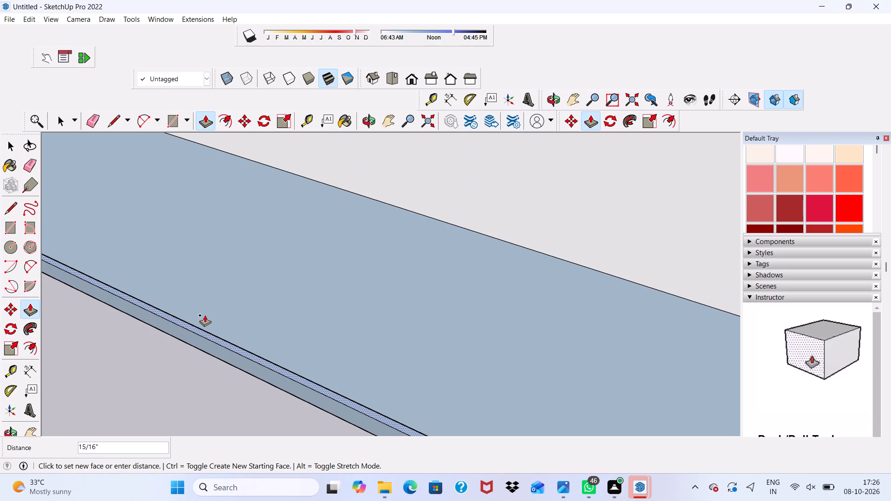
scroll(205, 315, down, 12)
scroll(255, 237, up, 3)
click(258, 223)
Push/Pull the narrow face along the plinth's top to the outer edge to close the remaining gap.
scroll(242, 263, down, 1)
middle_drag(242, 263, 262, 228)
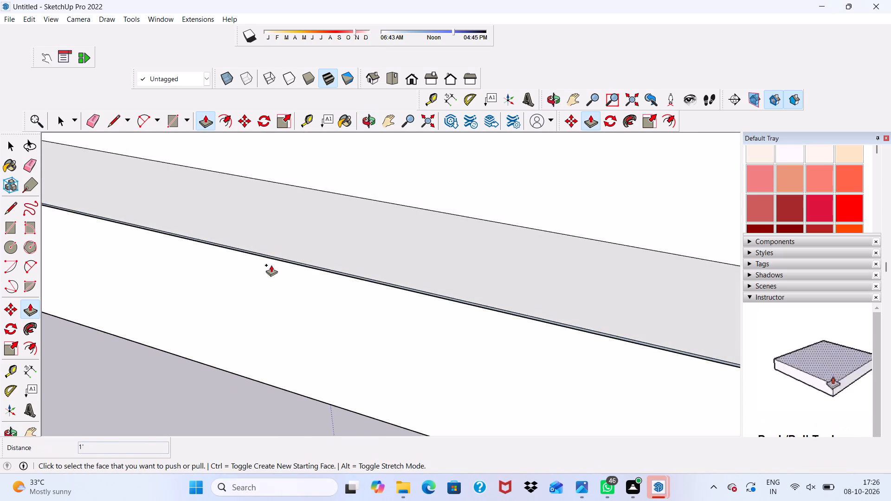
scroll(271, 265, up, 20)
scroll(271, 265, up, 8)
click(239, 248)
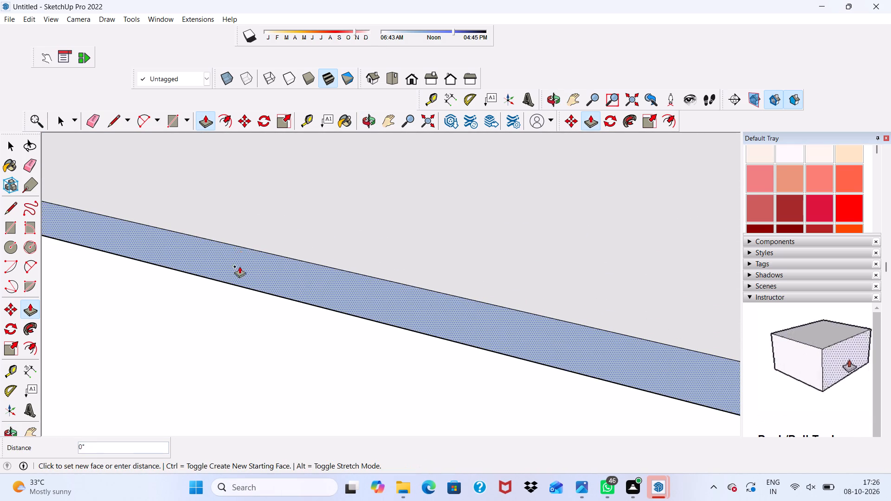
click(233, 289)
Push/Pull the plinth's long outer side face about 1' 5 13/16", using an underside seam edge as the reference.
scroll(231, 287, down, 5)
click(233, 319)
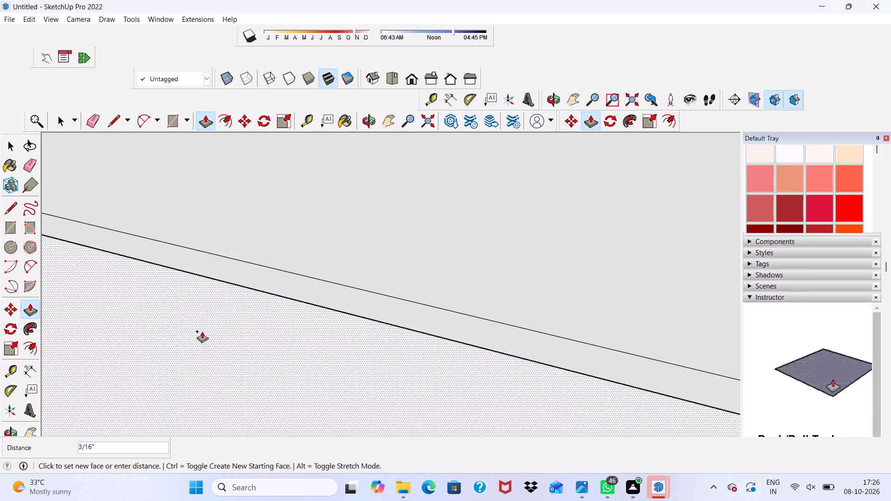
scroll(207, 308, down, 20)
scroll(207, 308, down, 11)
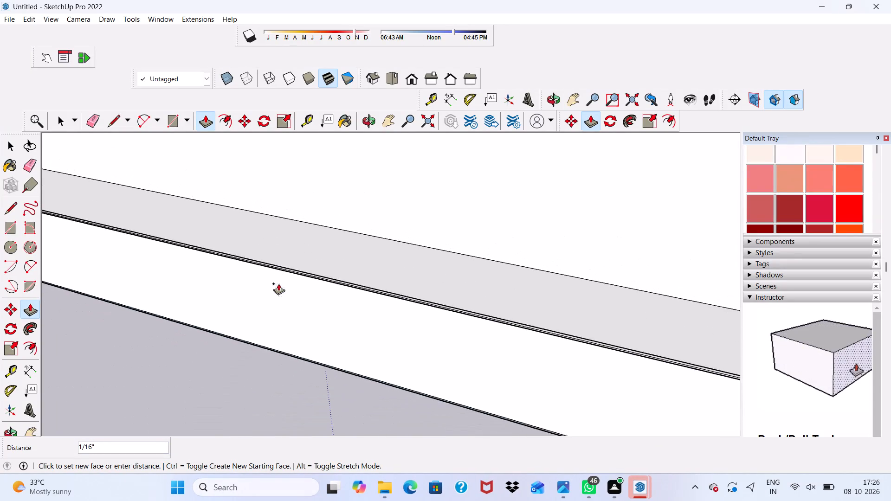
scroll(278, 283, up, 3)
middle_drag(171, 347, 297, 147)
scroll(297, 146, up, 2)
scroll(246, 322, down, 10)
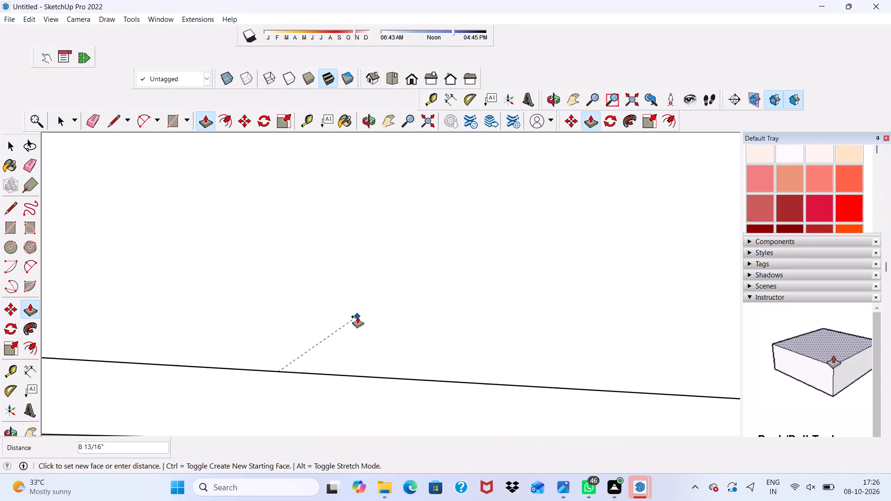
scroll(357, 316, down, 7)
scroll(211, 393, up, 2)
scroll(151, 399, up, 5)
scroll(150, 366, down, 3)
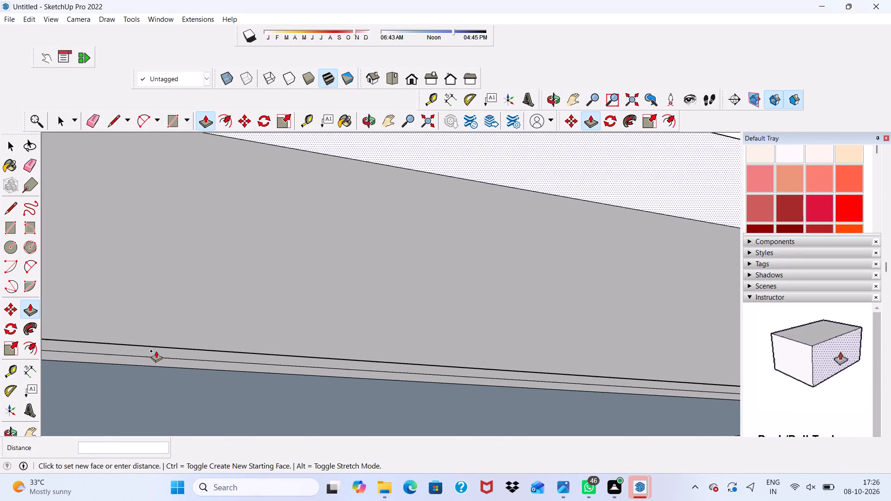
scroll(105, 370, down, 6)
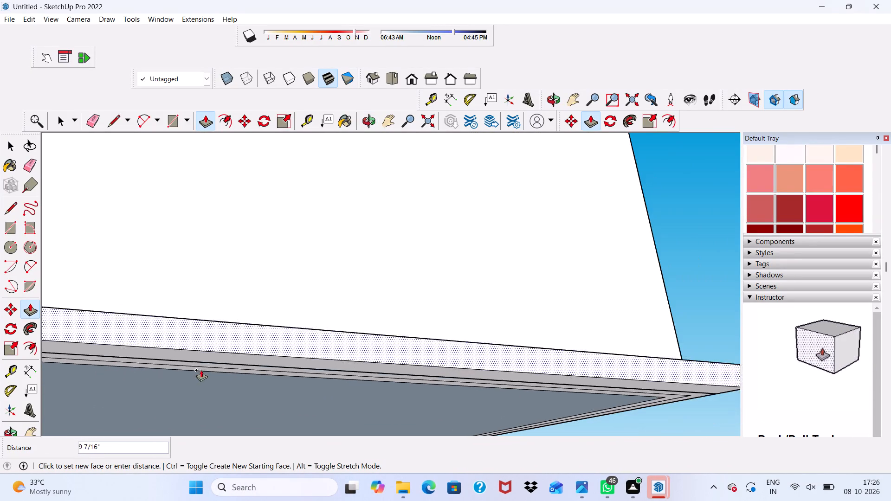
scroll(201, 370, down, 3)
click(183, 372)
scroll(204, 351, down, 1)
middle_drag(204, 351, 211, 355)
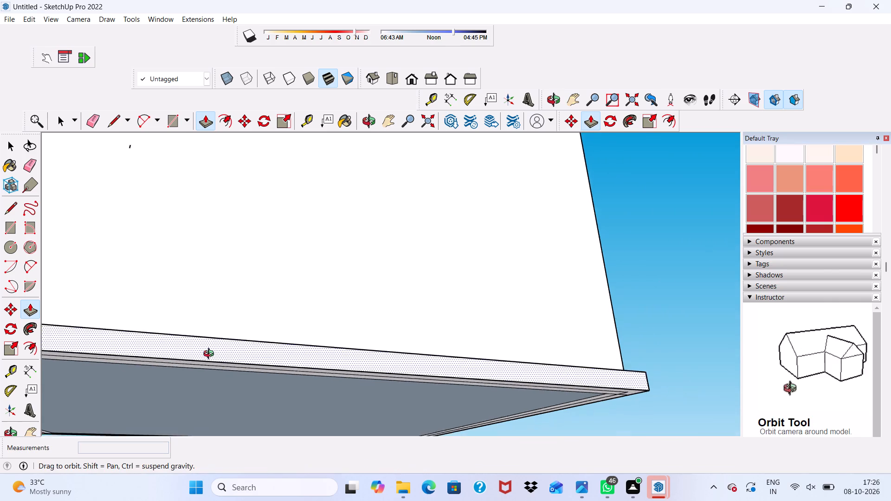
middle_drag(211, 355, 194, 474)
scroll(192, 393, up, 5)
scroll(193, 389, down, 6)
scroll(355, 333, up, 1)
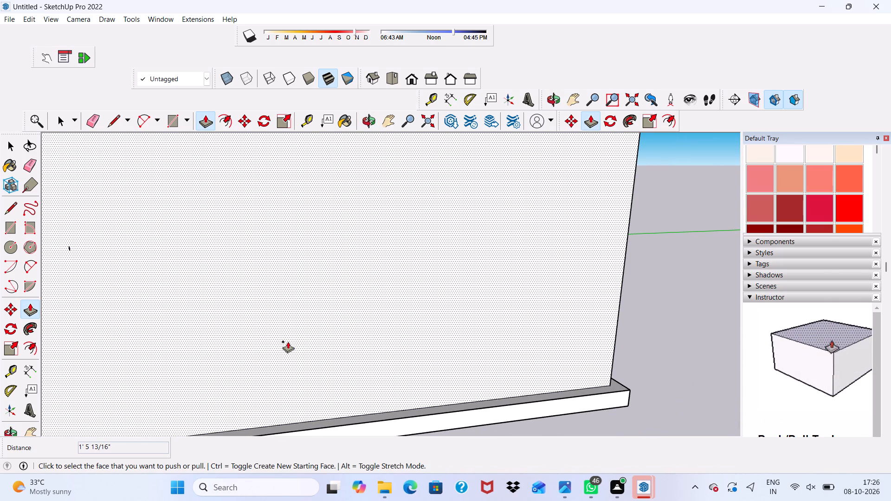
key(space)
scroll(288, 341, down, 8)
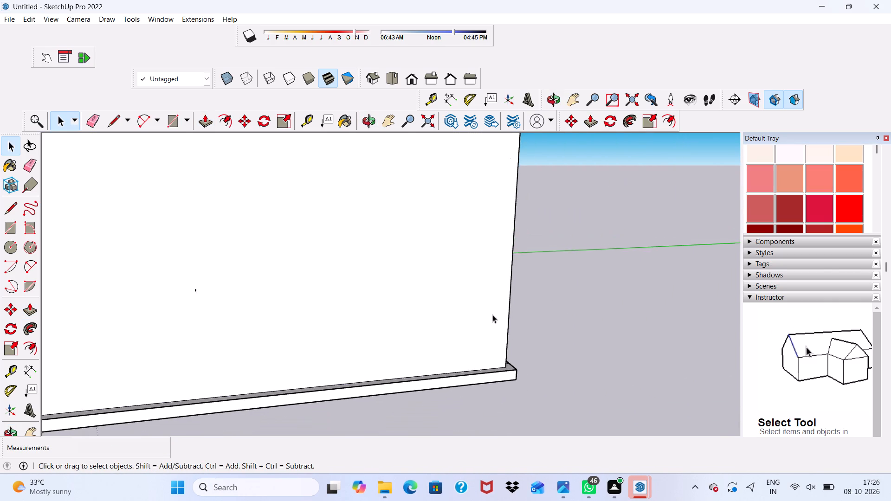
Erase the vertical seam lines at the end of the plinth's front face and the edges protruding past that corner.
scroll(492, 315, down, 2)
scroll(421, 410, down, 2)
scroll(206, 456, down, 1)
middle_drag(136, 397, 229, 372)
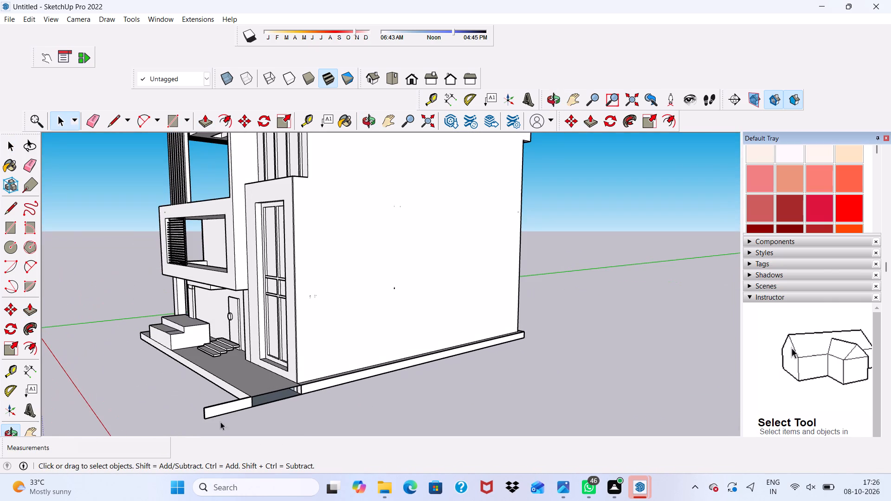
click(91, 122)
scroll(195, 417, up, 1)
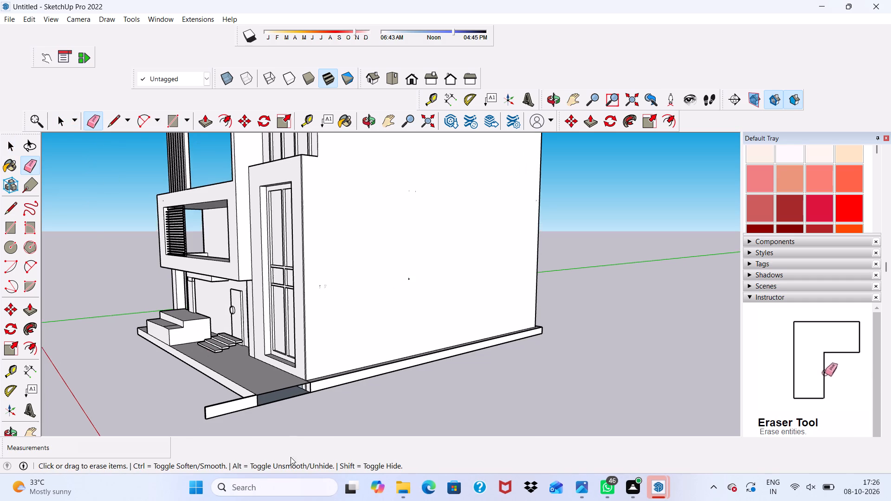
scroll(291, 457, up, 12)
middle_drag(215, 366, 330, 381)
scroll(412, 433, up, 1)
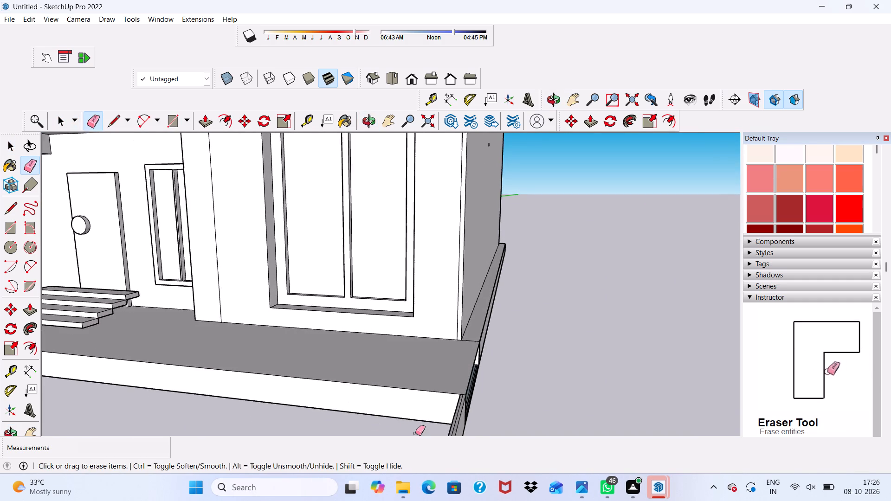
scroll(415, 433, up, 2)
scroll(454, 414, up, 1)
drag(462, 413, 475, 415)
scroll(472, 430, up, 3)
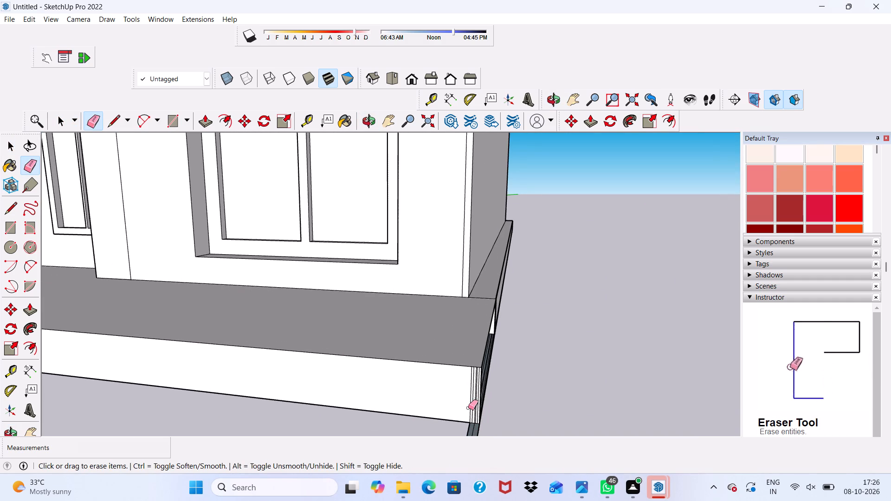
drag(468, 402, 477, 394)
scroll(477, 394, down, 3)
scroll(466, 420, up, 4)
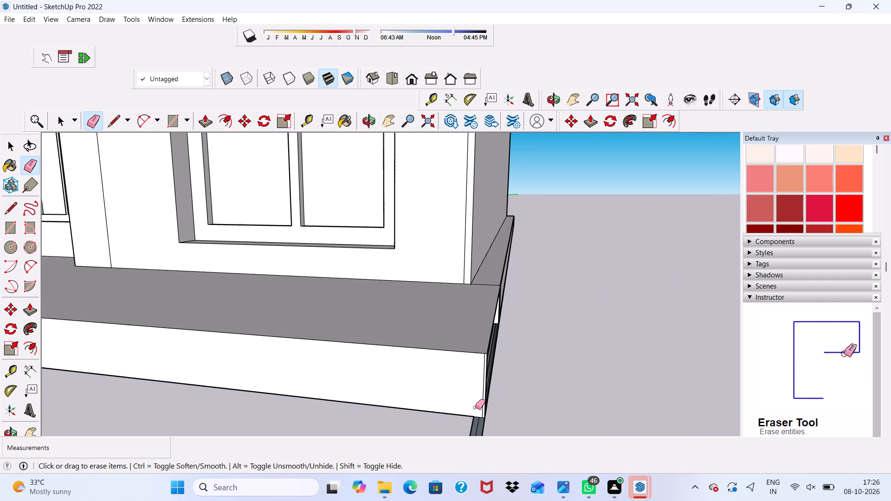
scroll(485, 383, up, 10)
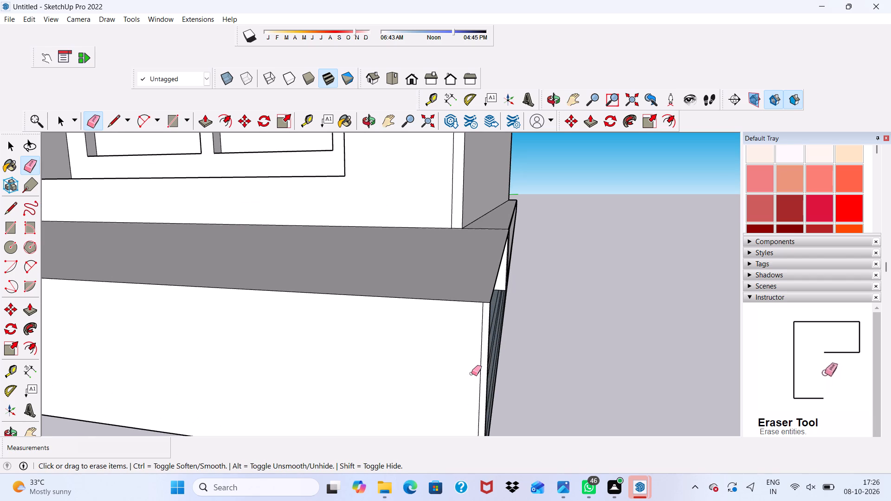
drag(484, 361, 483, 357)
click(482, 357)
click(479, 356)
scroll(478, 355, down, 11)
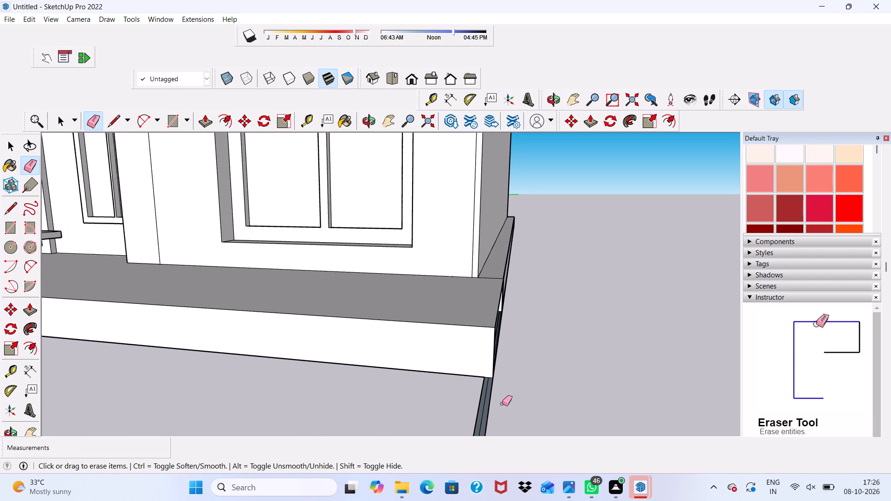
drag(472, 418, 492, 419)
Erase the lengthwise seam lines along the outer edge of the exposed plinth bottom at the front corner.
middle_drag(544, 385, 299, 419)
scroll(329, 352, up, 5)
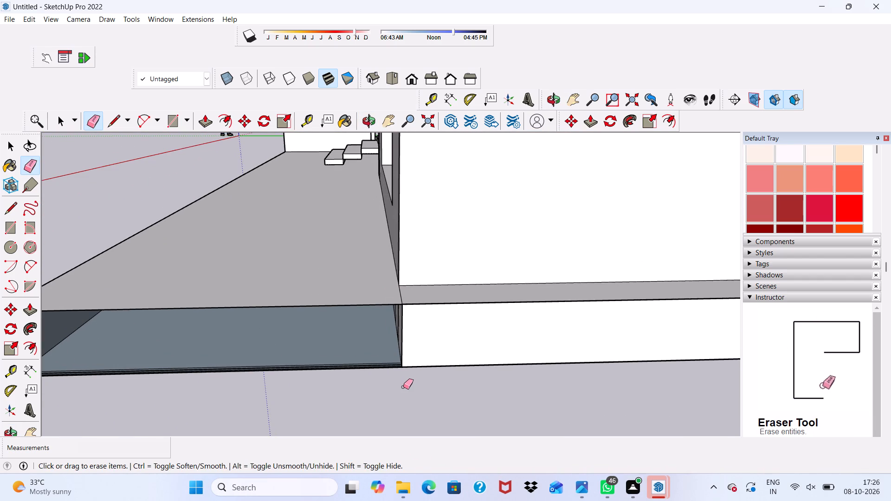
scroll(403, 387, up, 17)
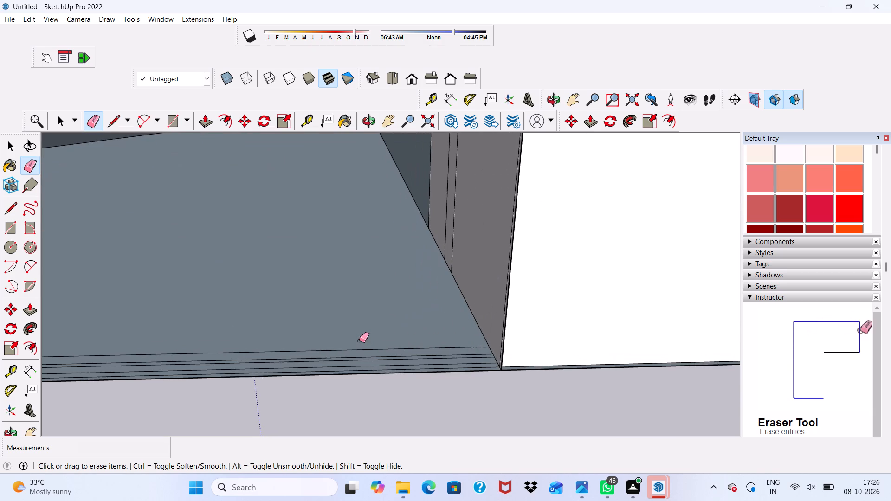
drag(359, 341, 355, 370)
scroll(361, 369, down, 5)
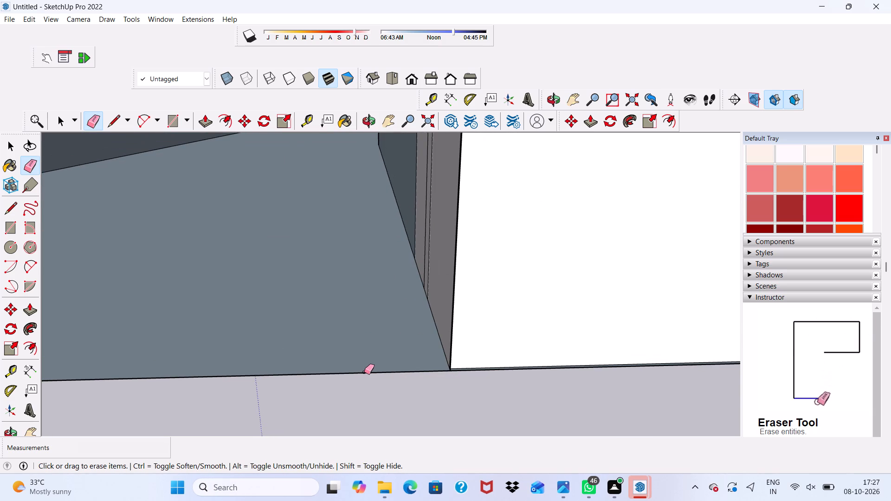
Push/Pull the exposed plinth bottom face at the front corner up 1' to the level of the plinth's top.
key(space)
click(356, 334)
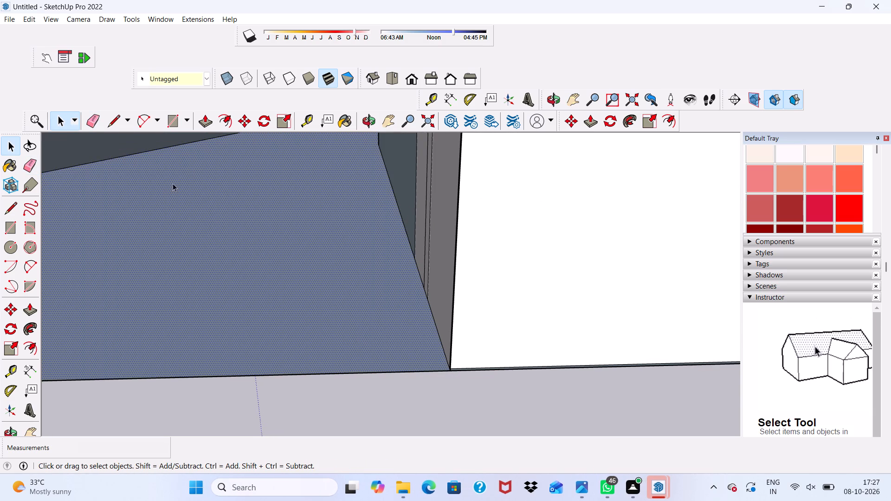
click(205, 127)
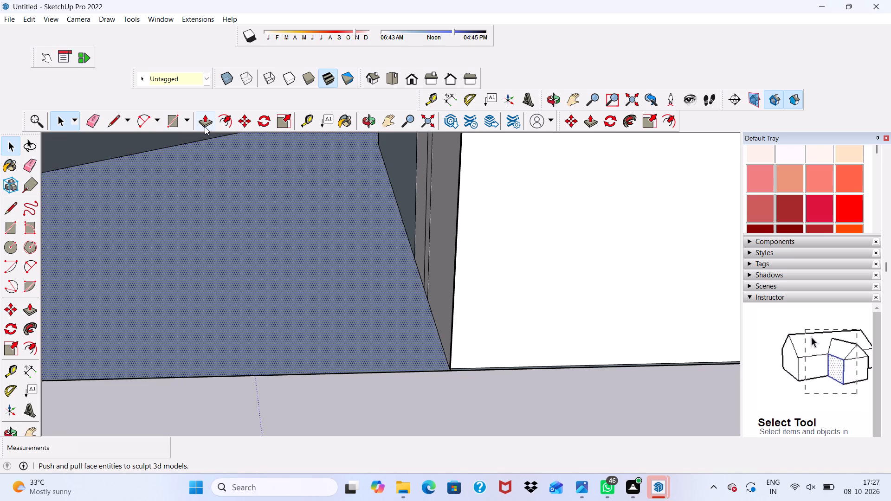
click(211, 276)
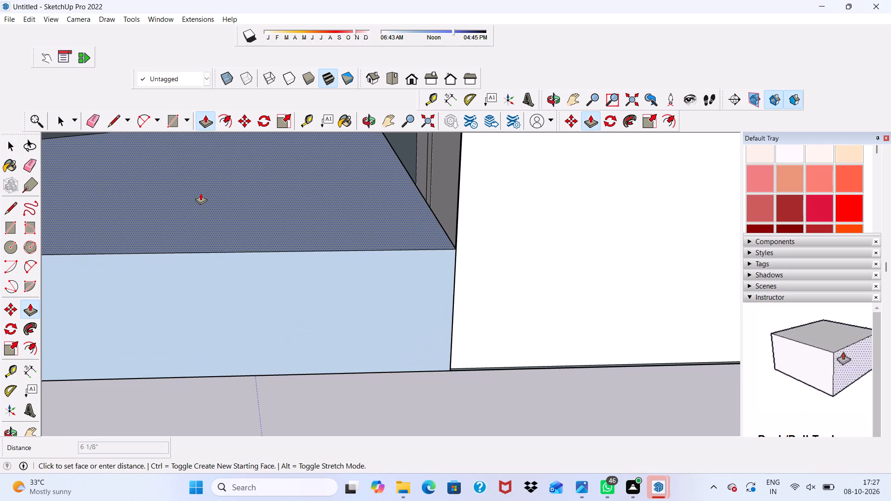
scroll(181, 192, down, 5)
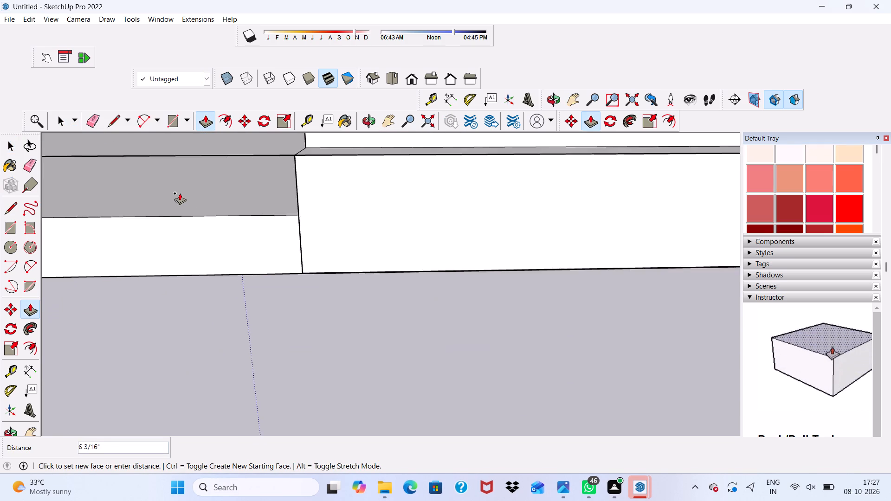
scroll(180, 193, down, 20)
scroll(180, 193, down, 3)
scroll(185, 175, up, 5)
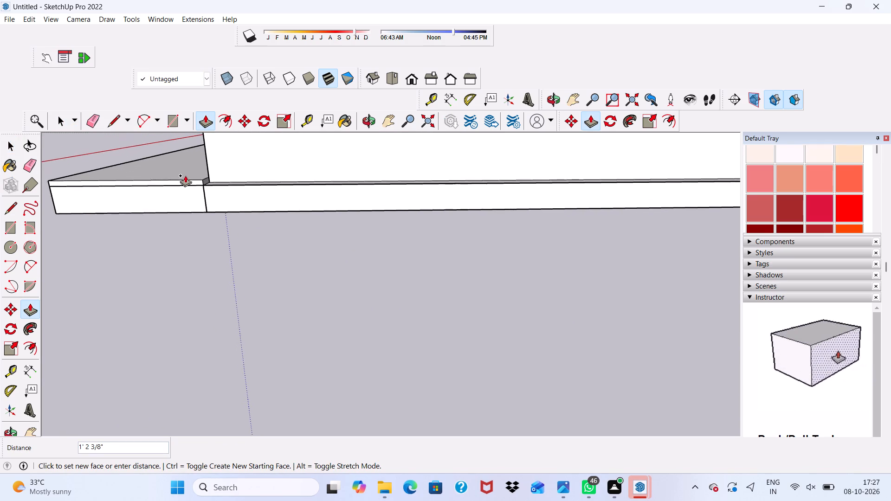
scroll(185, 175, up, 16)
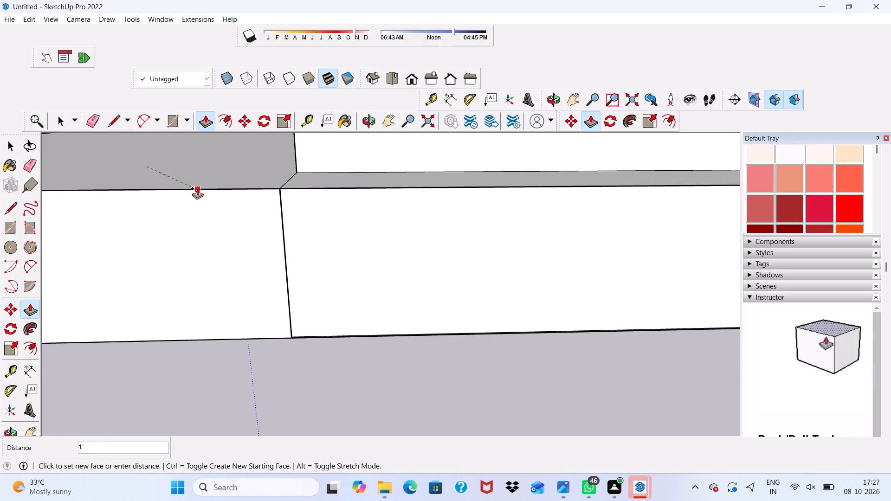
scroll(197, 188, up, 1)
middle_drag(197, 188, 339, 220)
scroll(350, 220, up, 2)
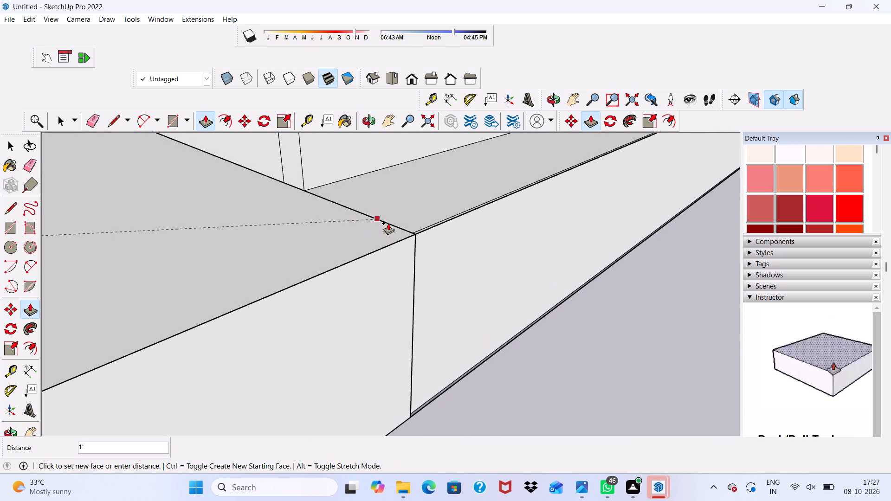
click(405, 231)
Erase the leftover loose strip floating in front of the plinth, including its short end edges.
scroll(408, 232, down, 9)
middle_drag(410, 256, 548, 218)
scroll(549, 220, up, 2)
scroll(490, 236, down, 20)
scroll(490, 236, down, 3)
scroll(12, 326, up, 1)
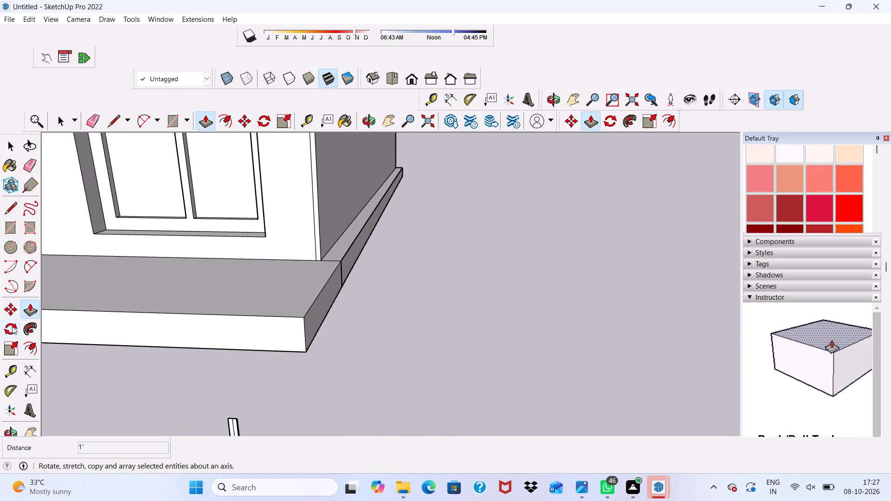
scroll(12, 326, down, 14)
scroll(218, 339, up, 2)
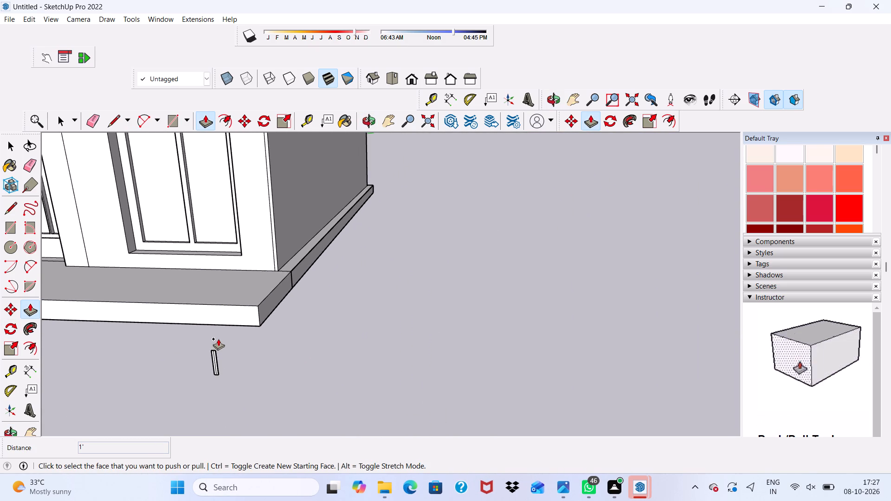
key(space)
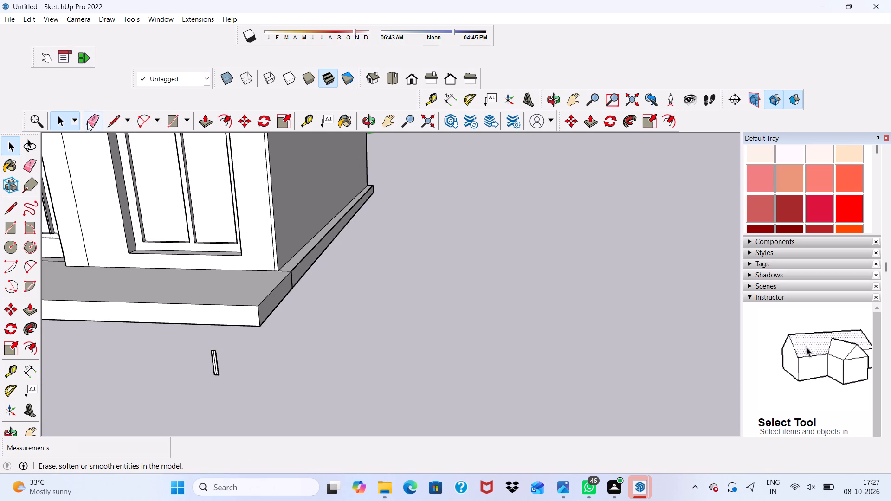
click(88, 122)
scroll(201, 324, up, 4)
drag(219, 389, 233, 383)
click(233, 383)
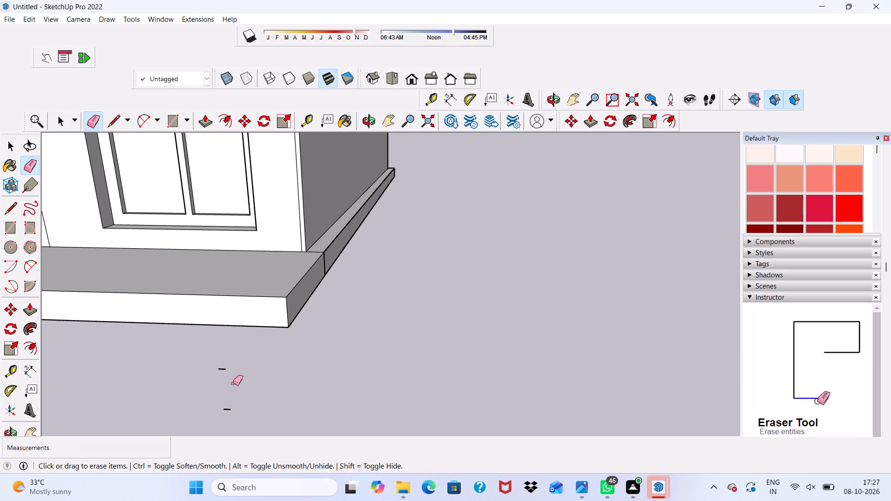
drag(222, 367, 223, 382)
drag(223, 410, 231, 407)
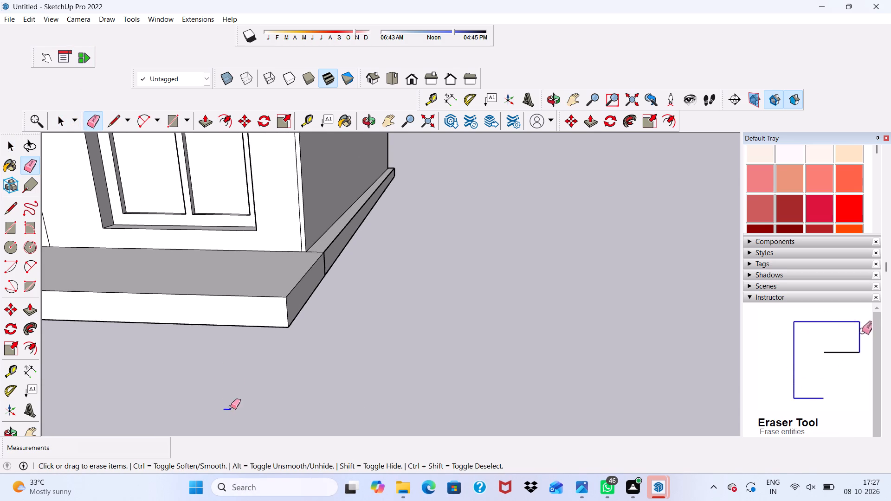
drag(231, 407, 232, 406)
scroll(126, 489, down, 4)
key(space)
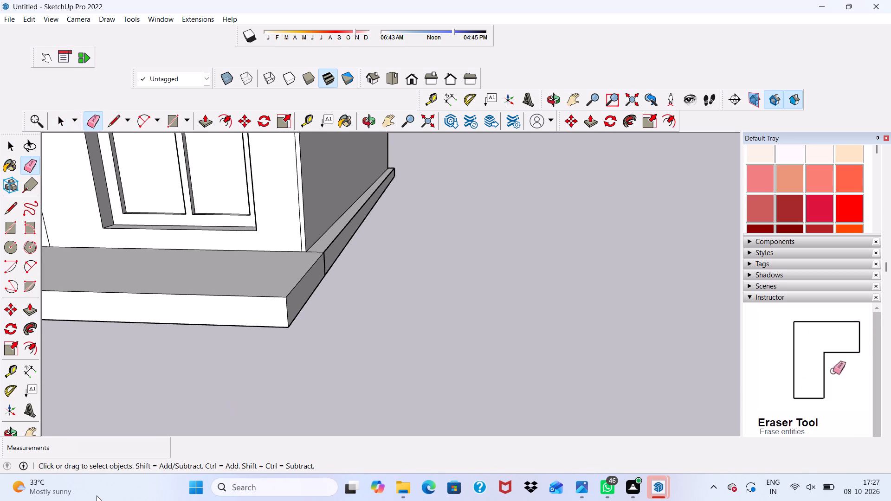
Erase the stray line and small leftover marks on the house's plain side wall beside the tall window.
scroll(97, 495, down, 4)
scroll(203, 327, down, 15)
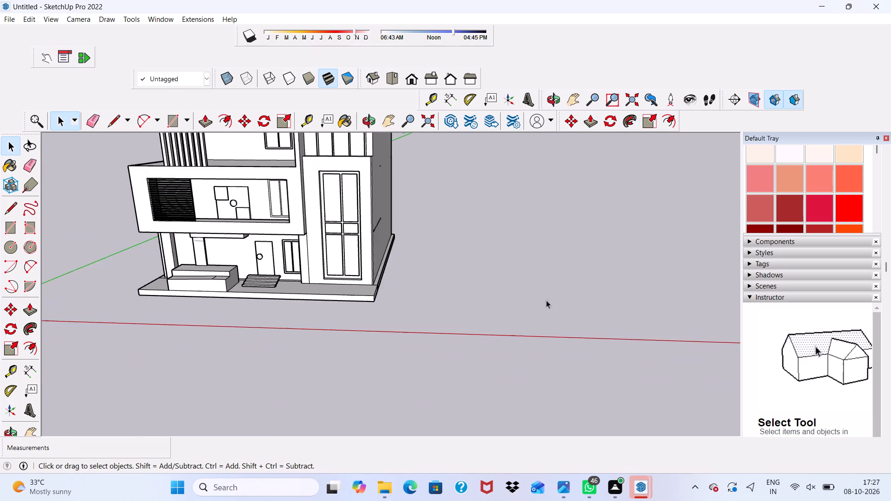
scroll(546, 300, down, 7)
scroll(400, 277, up, 2)
scroll(401, 277, down, 1)
middle_drag(401, 277, 329, 264)
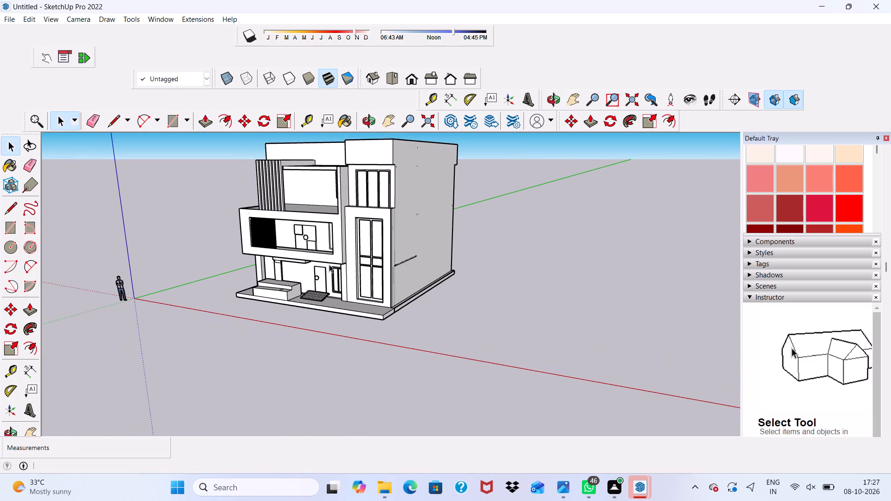
click(92, 116)
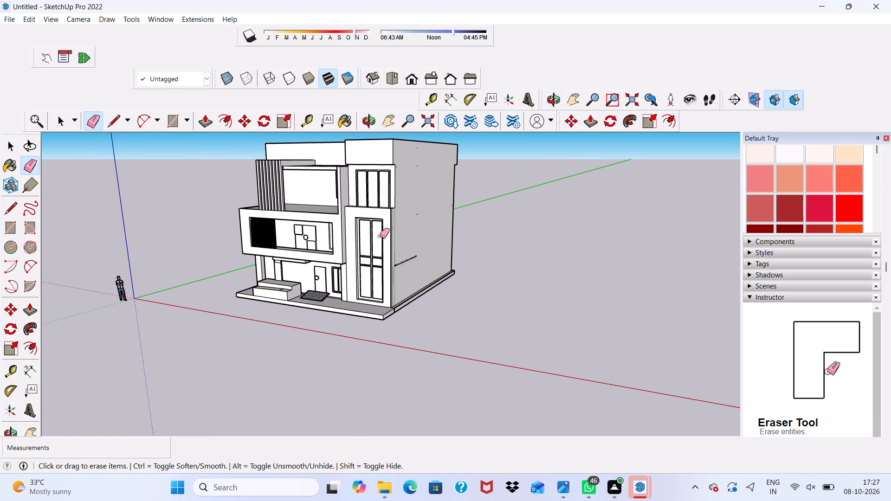
drag(420, 257, 410, 259)
click(408, 251)
drag(408, 249, 399, 269)
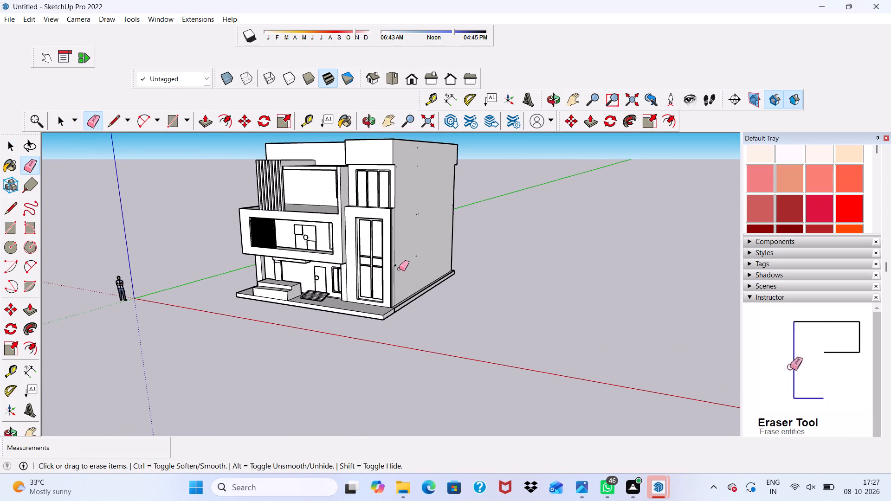
drag(399, 269, 397, 265)
scroll(408, 265, up, 3)
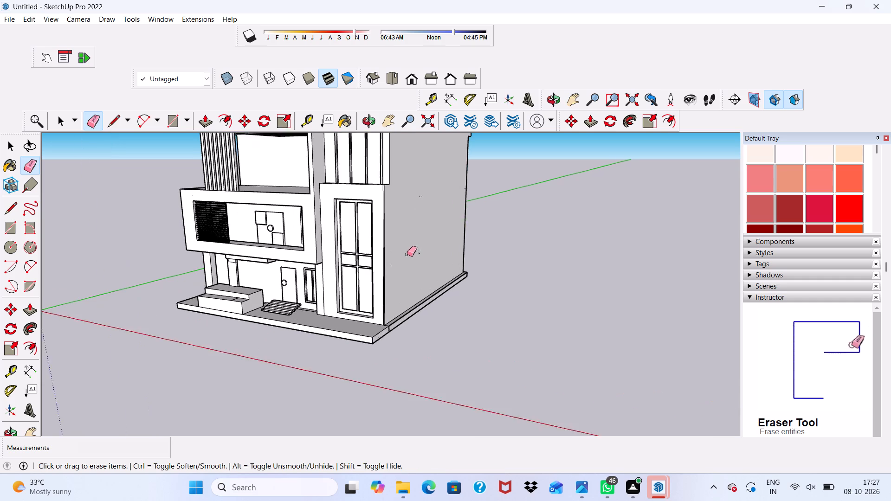
scroll(407, 254, up, 1)
drag(418, 250, 434, 272)
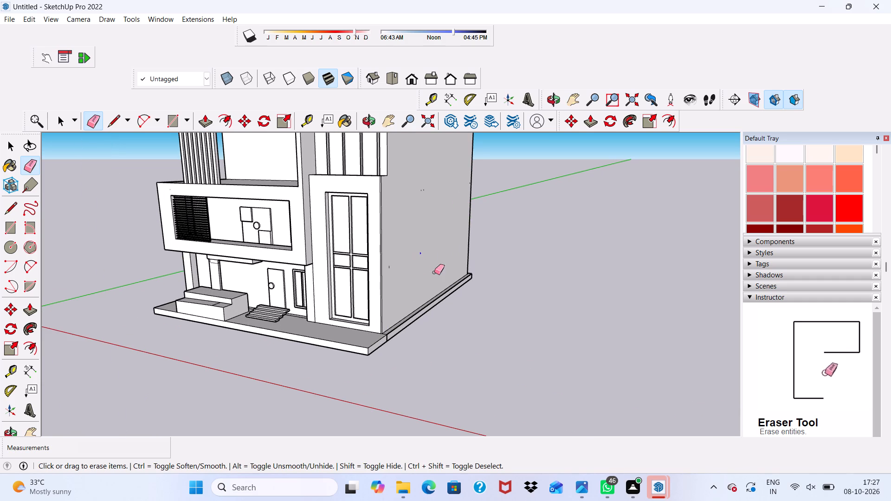
drag(434, 272, 435, 260)
scroll(412, 191, up, 1)
drag(425, 189, 415, 263)
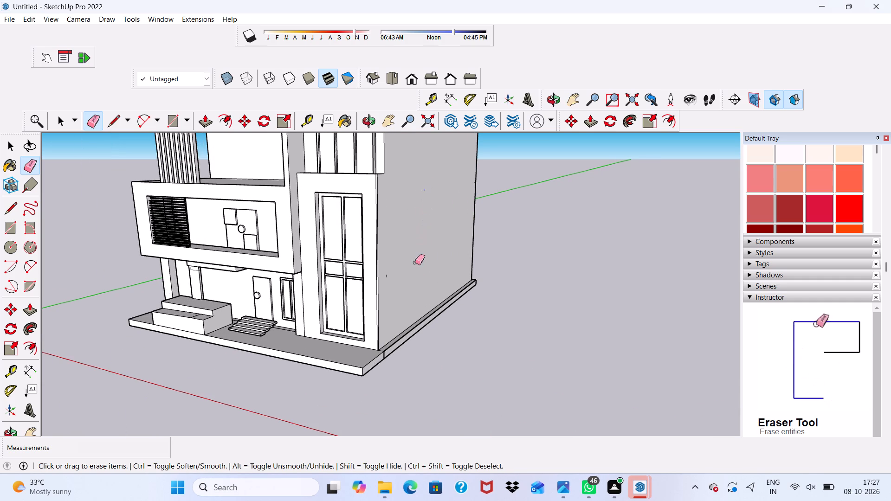
drag(415, 263, 381, 278)
drag(381, 278, 389, 272)
drag(432, 249, 430, 173)
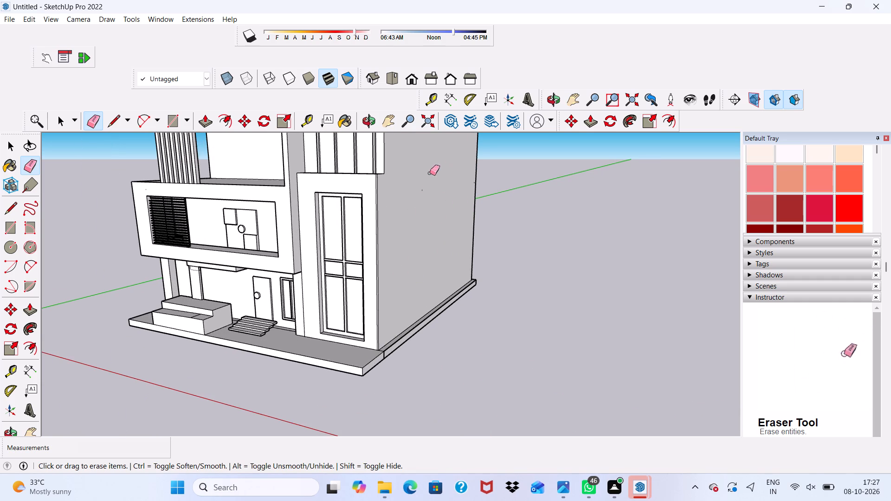
drag(430, 173, 421, 186)
Erase the vertical seam line on the plinth's side face near the opposite front corner, beside the entrance steps.
scroll(421, 175, down, 10)
middle_drag(359, 215, 612, 214)
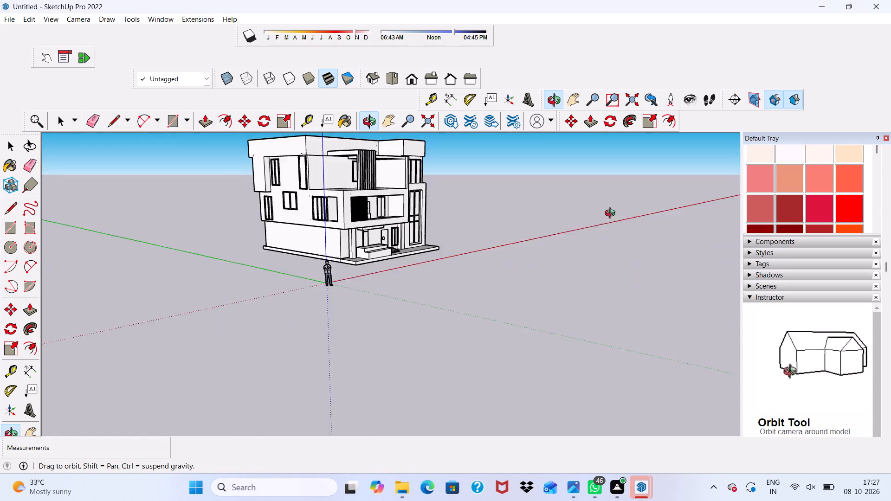
middle_drag(612, 214, 599, 277)
scroll(373, 328, up, 4)
scroll(317, 289, up, 9)
middle_drag(297, 214, 313, 202)
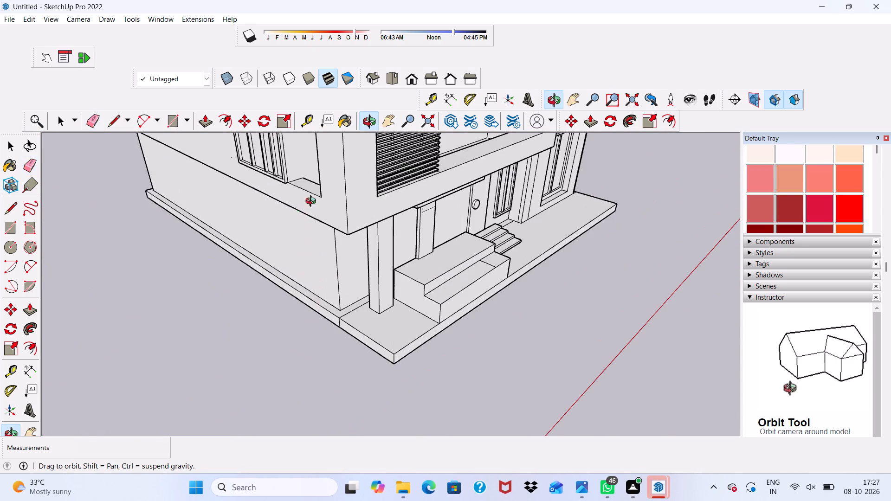
middle_drag(313, 202, 208, 165)
scroll(334, 306, up, 11)
middle_drag(310, 289, 460, 222)
scroll(371, 283, up, 2)
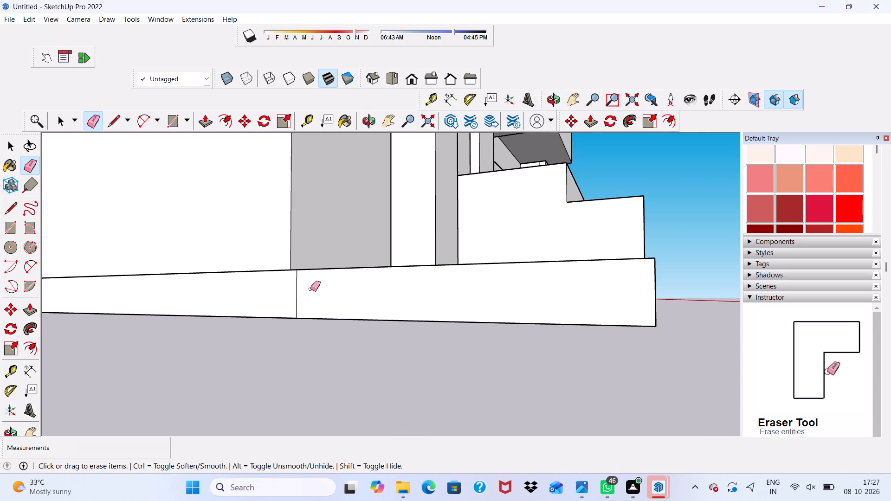
drag(307, 289, 283, 293)
scroll(276, 288, down, 5)
middle_drag(571, 337, 351, 376)
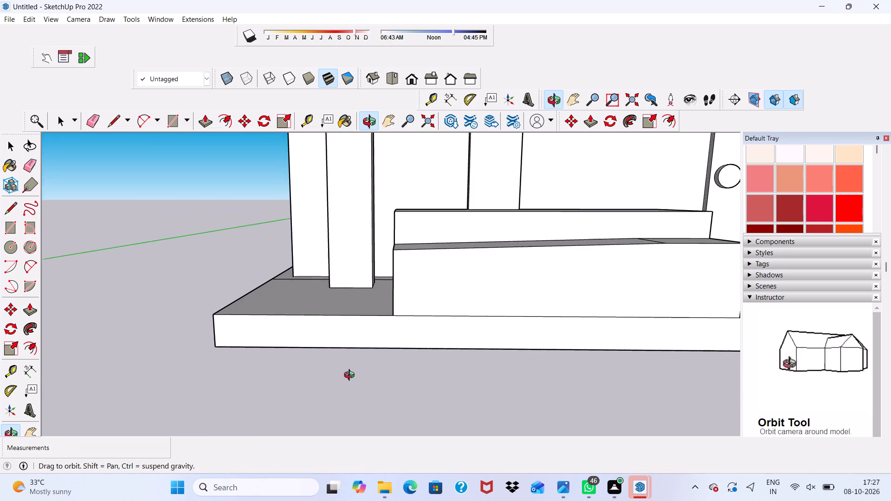
Erase the seam line crossing the plinth's top face behind the front corner column.
middle_drag(351, 376, 351, 376)
scroll(303, 263, up, 4)
scroll(286, 232, down, 1)
scroll(278, 252, up, 5)
scroll(294, 316, down, 5)
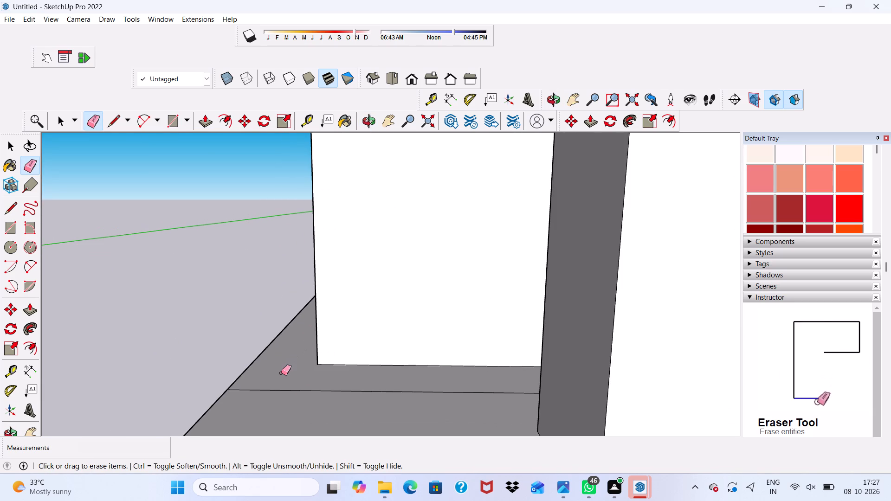
drag(281, 373, 281, 414)
scroll(317, 333, down, 6)
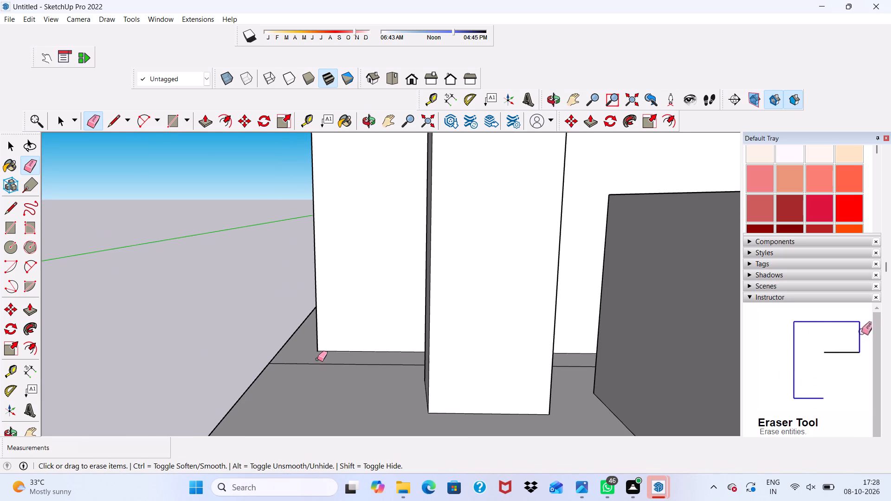
drag(317, 359, 318, 364)
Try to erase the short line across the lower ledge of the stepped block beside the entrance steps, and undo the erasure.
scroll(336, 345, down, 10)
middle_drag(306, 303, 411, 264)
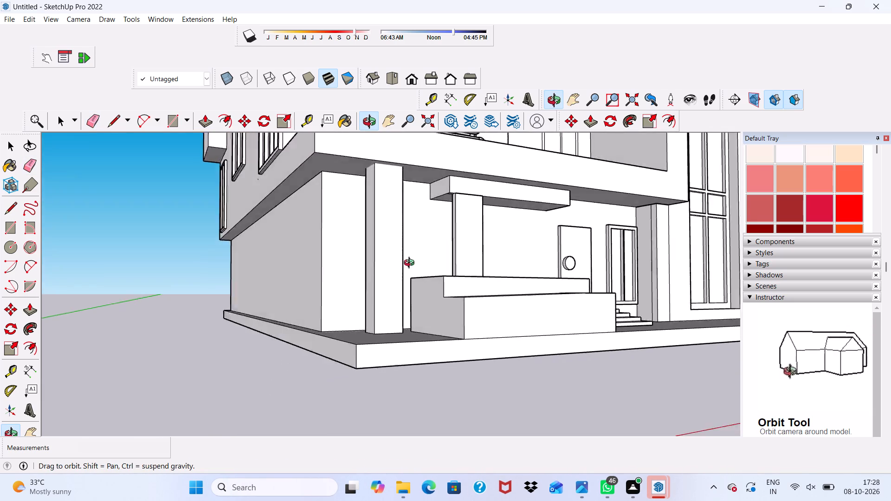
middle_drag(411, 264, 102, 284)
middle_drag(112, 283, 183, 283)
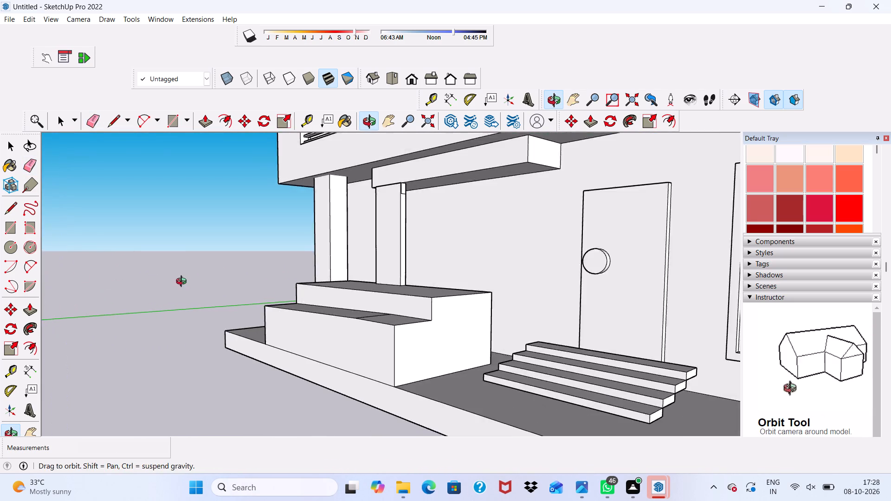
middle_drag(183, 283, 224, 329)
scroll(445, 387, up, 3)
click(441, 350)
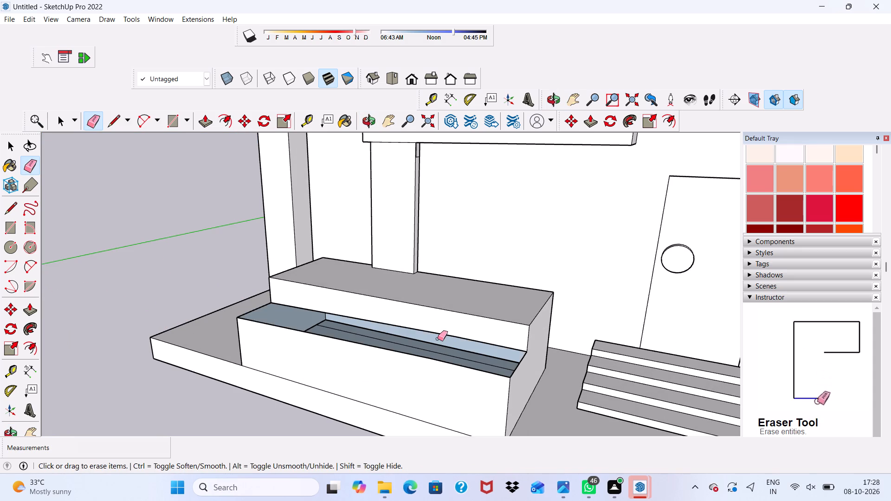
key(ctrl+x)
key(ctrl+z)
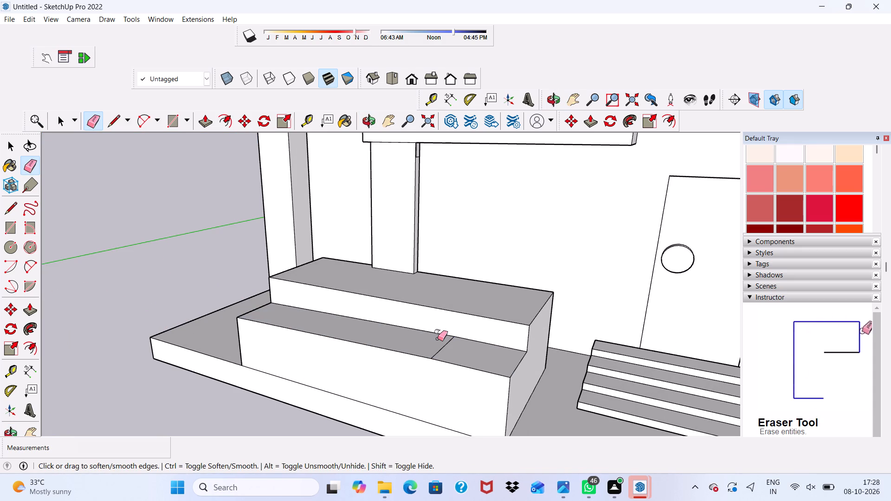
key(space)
Erase the leftover vertical and slanted lines at the top of the canopy column's side face.
scroll(435, 337, down, 2)
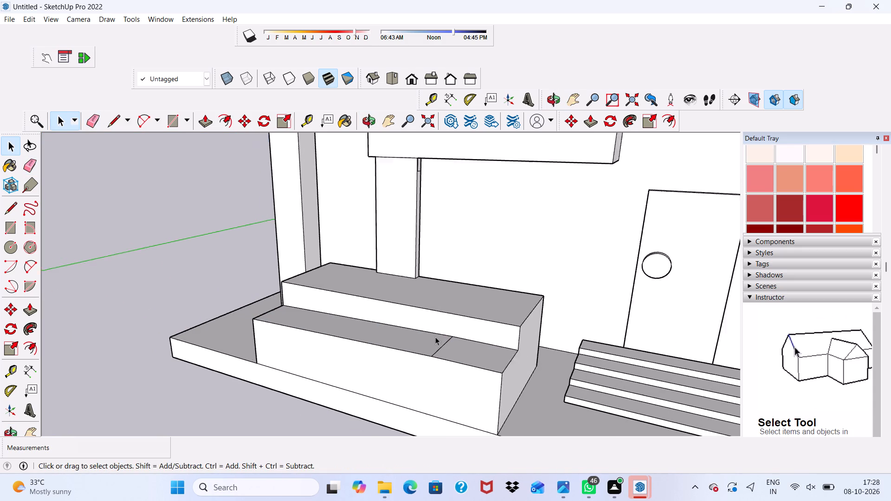
scroll(435, 337, down, 3)
scroll(437, 212, up, 20)
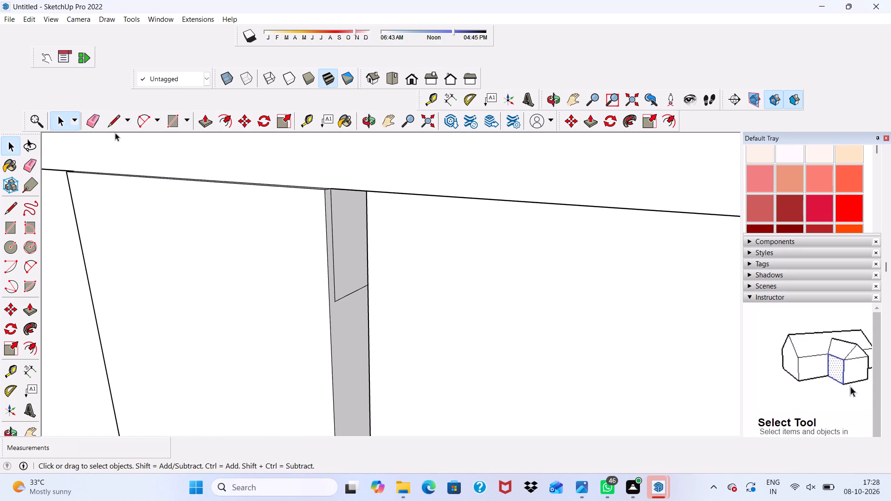
click(93, 124)
scroll(239, 211, up, 3)
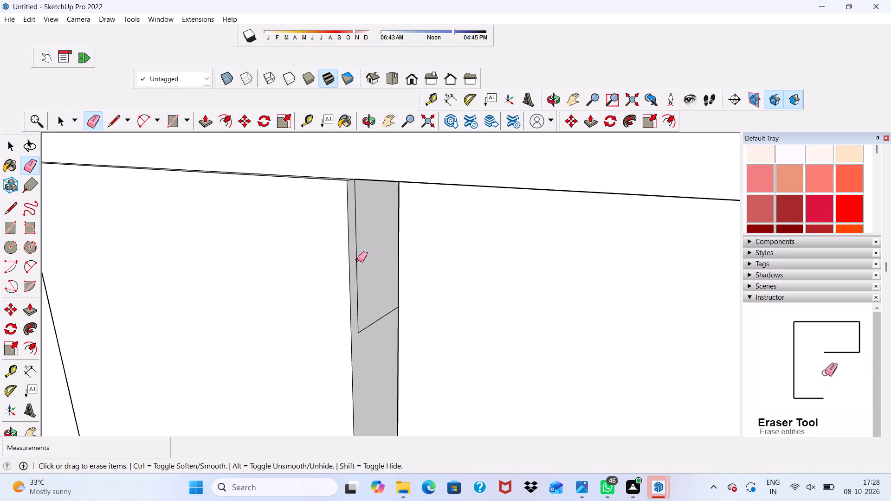
double_click(357, 260)
drag(372, 315, 380, 333)
scroll(379, 317, down, 10)
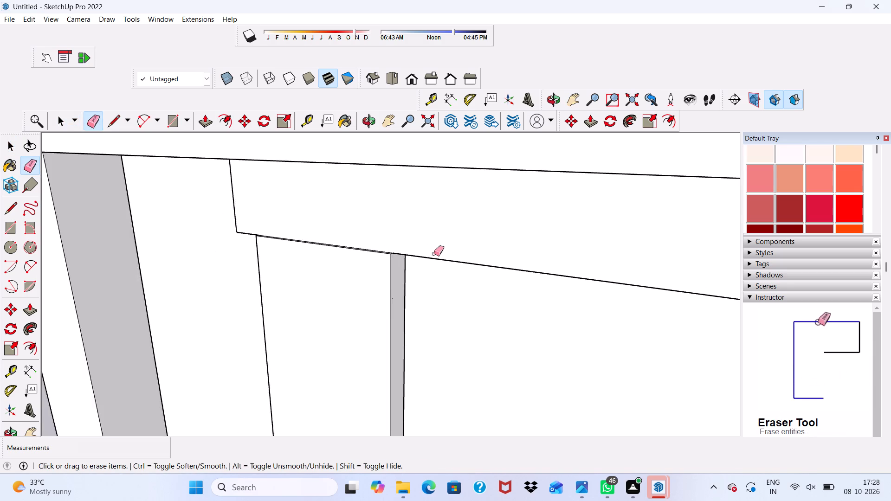
Examine the plinth and facades from the side, the front corner and the standard front view.
scroll(434, 254, down, 20)
scroll(331, 262, up, 1)
middle_drag(331, 262, 703, 232)
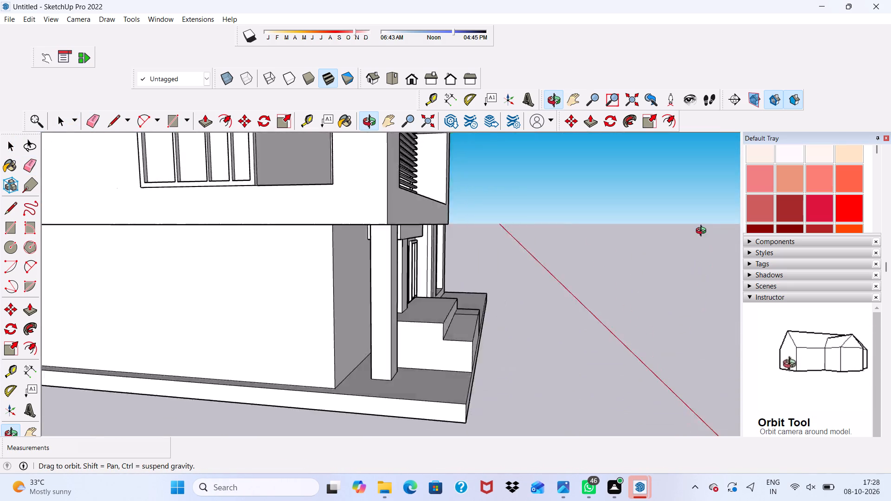
middle_drag(703, 232, 669, 295)
scroll(603, 278, up, 1)
scroll(504, 238, down, 10)
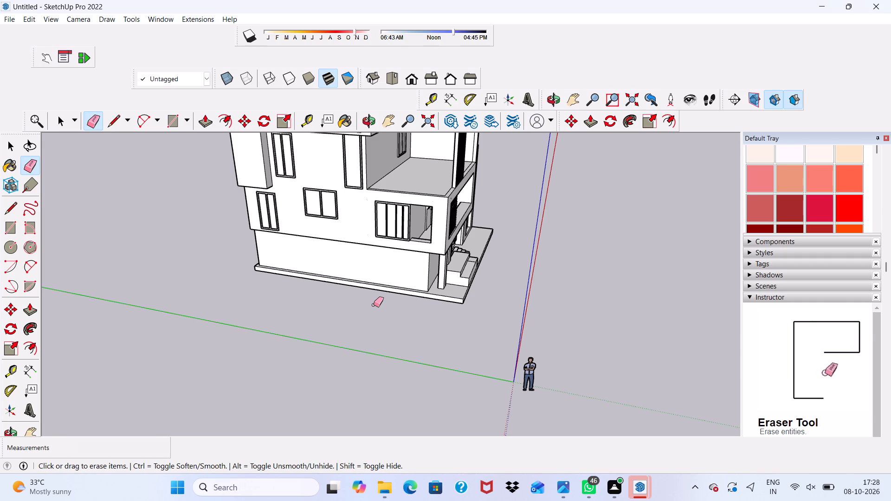
key(space)
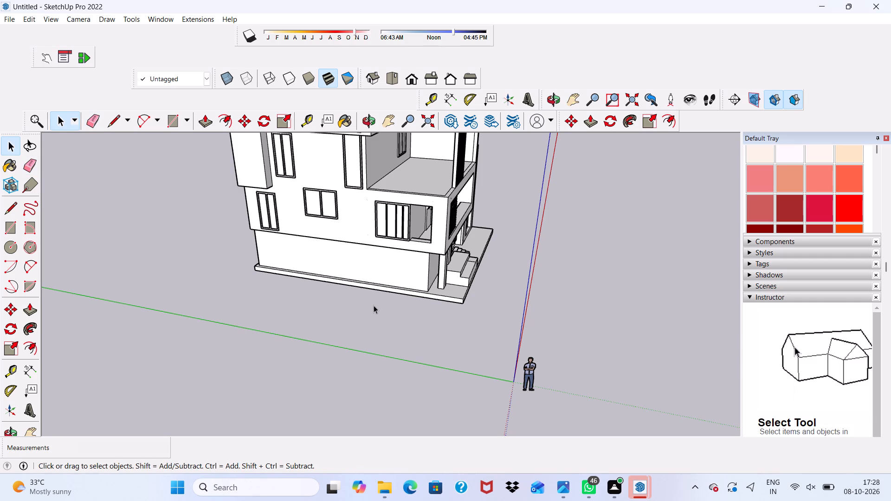
scroll(374, 305, down, 4)
middle_drag(386, 295, 236, 230)
scroll(290, 250, up, 5)
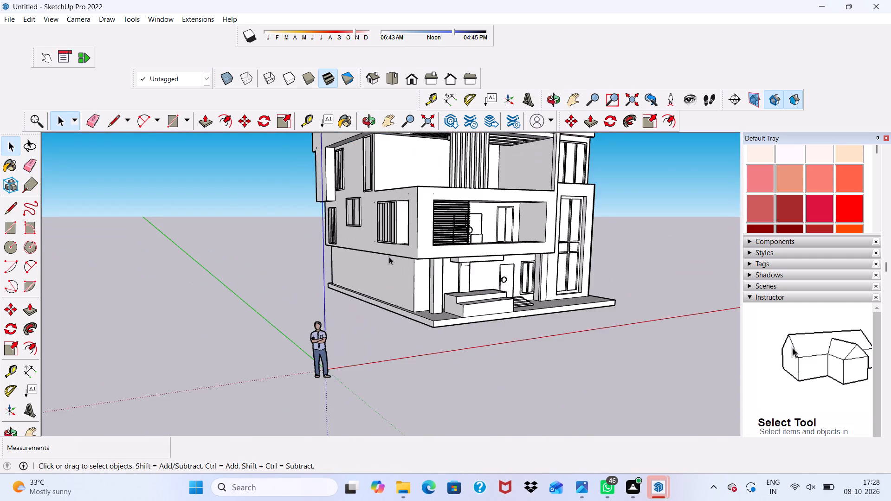
scroll(389, 257, up, 6)
scroll(446, 240, down, 7)
scroll(372, 260, up, 1)
middle_drag(372, 260, 299, 266)
scroll(341, 274, up, 2)
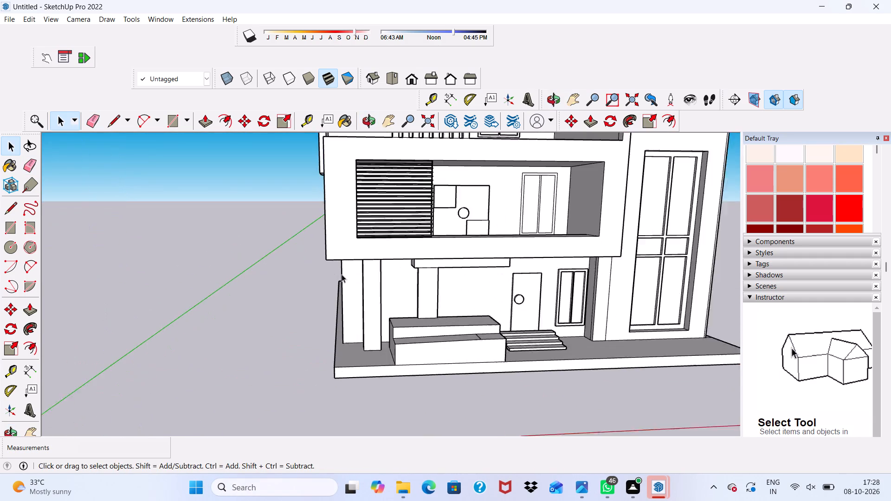
scroll(342, 274, up, 6)
scroll(280, 216, down, 3)
click(415, 74)
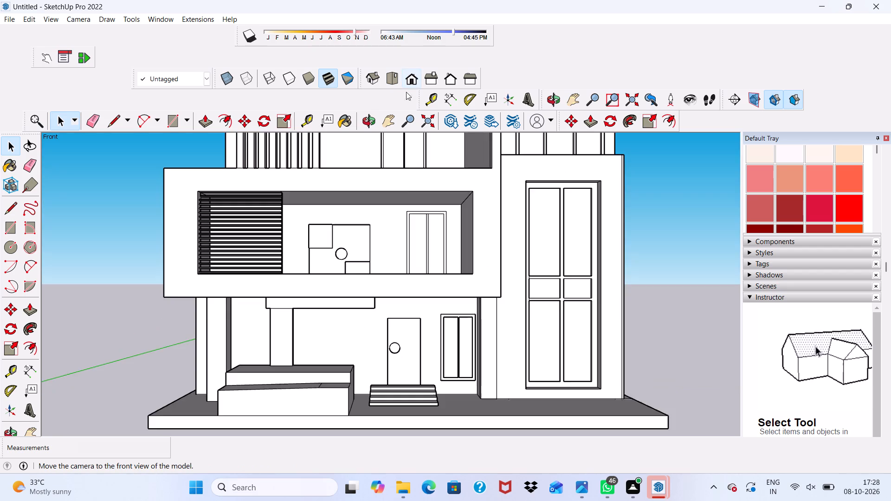
scroll(379, 252, down, 6)
scroll(233, 309, up, 2)
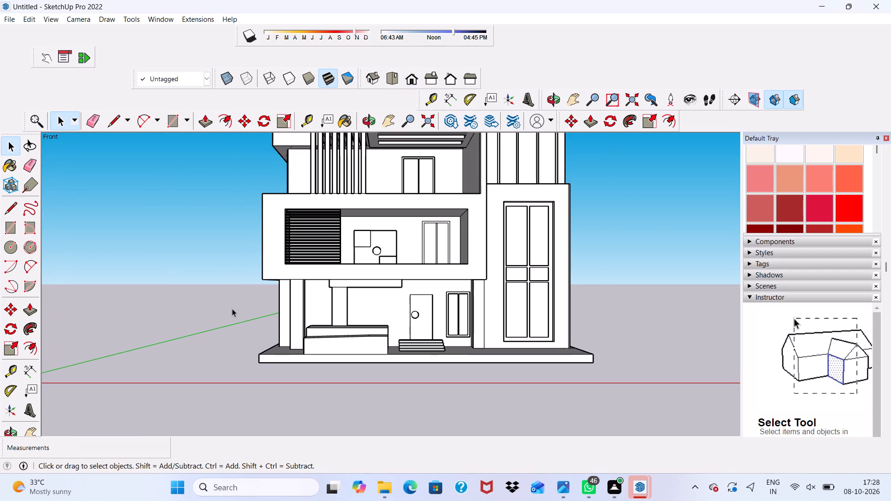
Push/Pull the plinth's vertical side face along the plain ground-floor side wall outward by 2'.
middle_drag(232, 308, 417, 287)
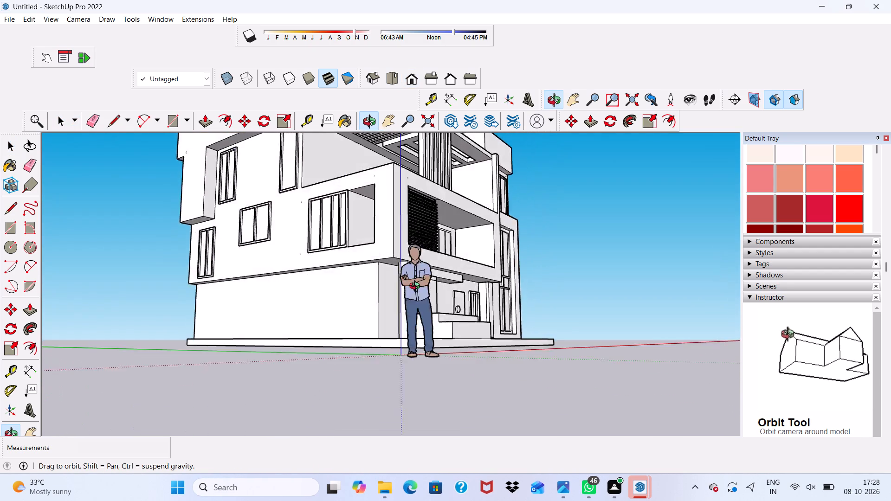
middle_drag(417, 287, 471, 304)
scroll(362, 302, up, 4)
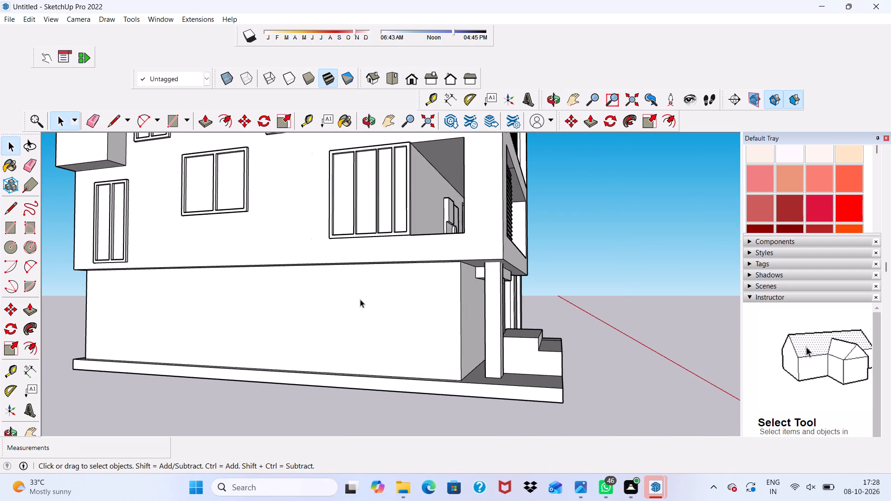
scroll(360, 299, down, 3)
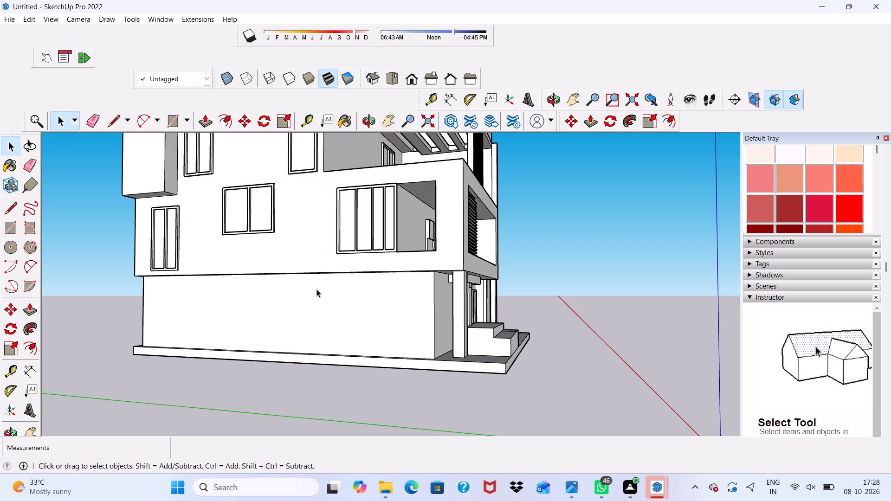
scroll(316, 289, up, 5)
scroll(310, 332, down, 4)
scroll(312, 417, up, 9)
click(327, 381)
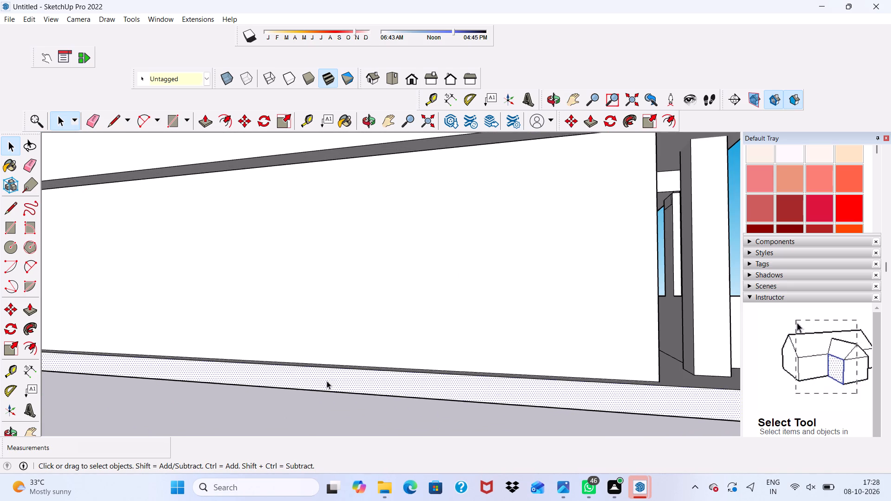
click(213, 117)
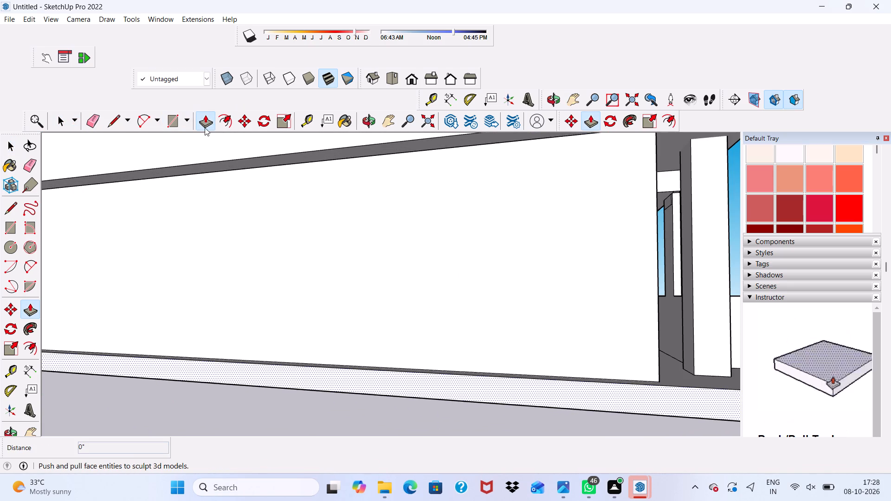
click(381, 383)
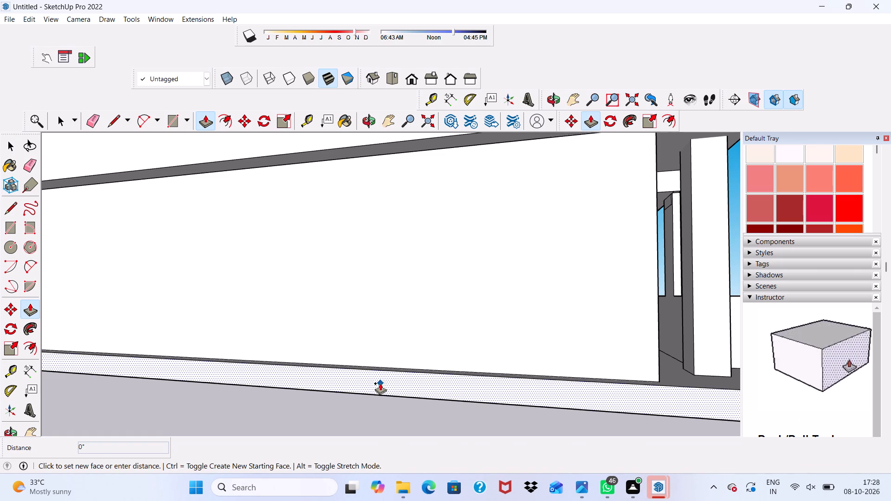
text(2')
key(Return)
key(space)
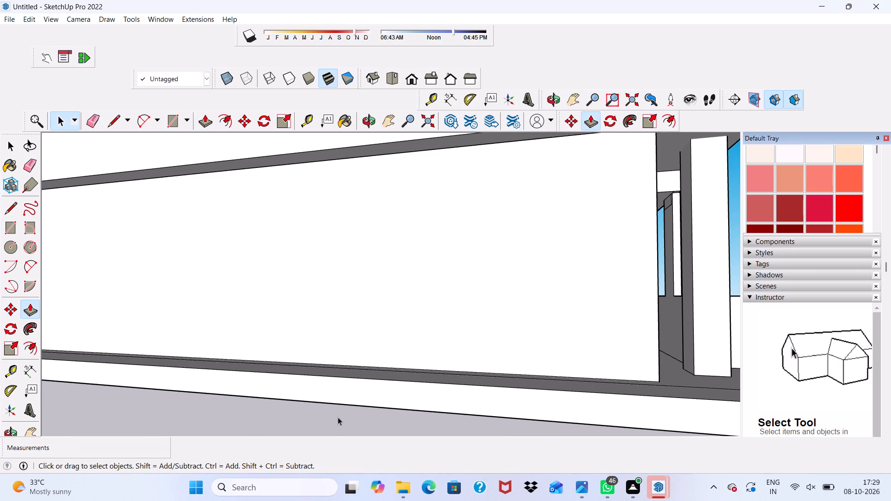
scroll(338, 417, down, 3)
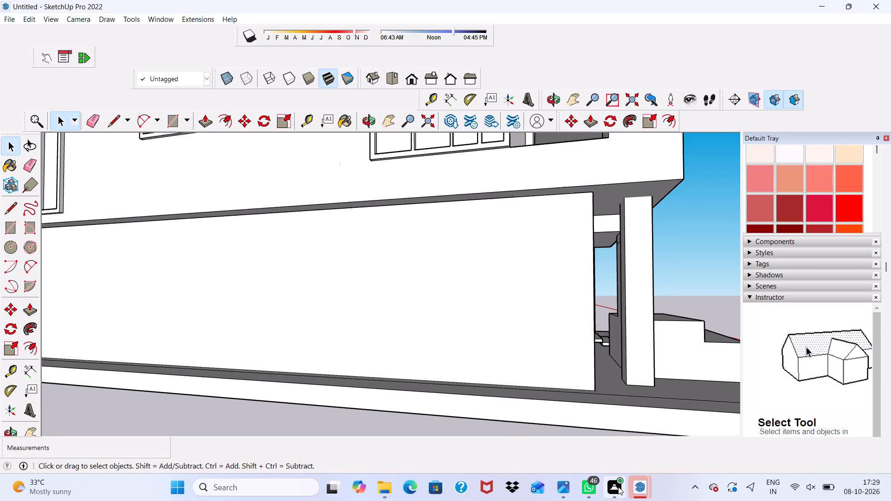
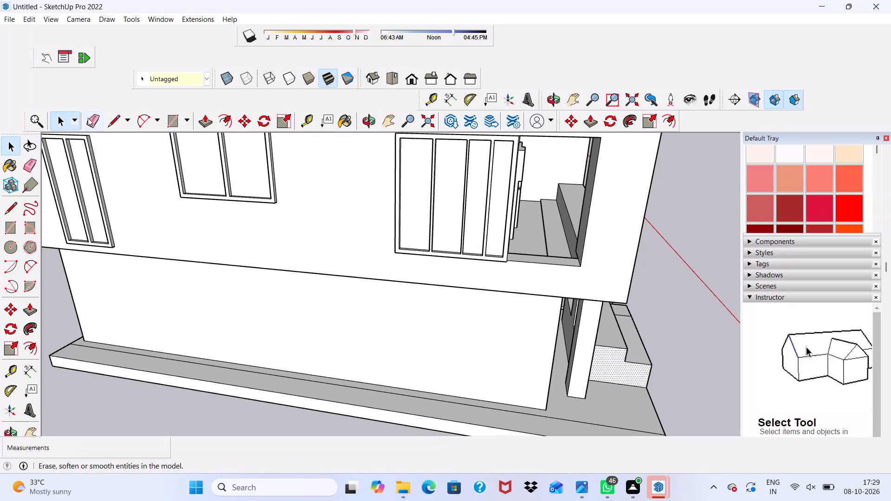
Erase the extra line running along the plinth's top surface beside the house's windowed side wall.
click(88, 118)
scroll(171, 340, up, 3)
drag(174, 364, 174, 368)
scroll(160, 352, down, 4)
scroll(228, 356, down, 4)
Erase the stray vertical edge on the plinth's rear side face near the corner.
middle_drag(230, 357, 475, 302)
scroll(157, 347, up, 2)
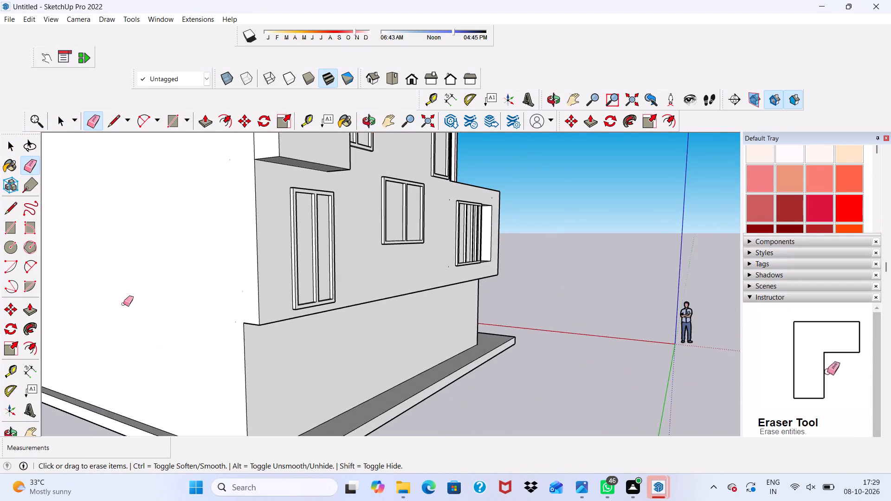
scroll(123, 304, up, 1)
scroll(110, 217, down, 8)
middle_drag(252, 376, 258, 326)
scroll(258, 326, up, 8)
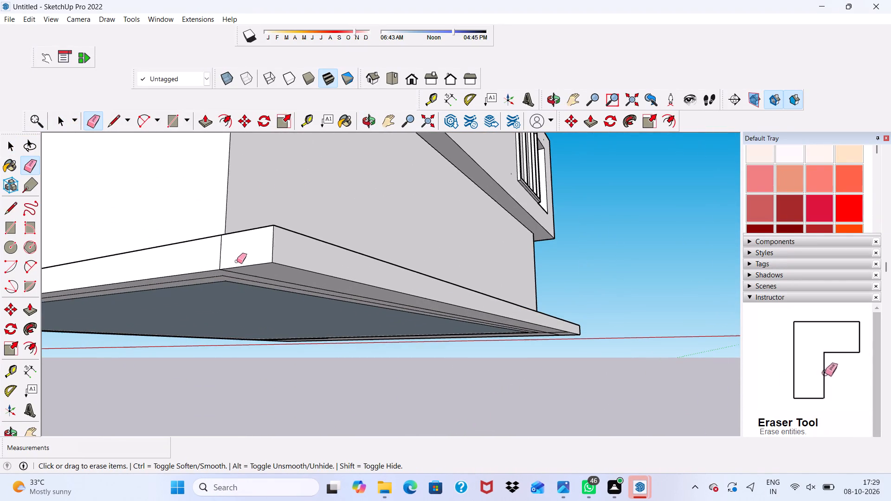
drag(233, 249, 208, 253)
Erase the extra parallel lines on the plinth's underside, starting from the rear corner.
scroll(213, 238, down, 2)
middle_drag(213, 238, 219, 340)
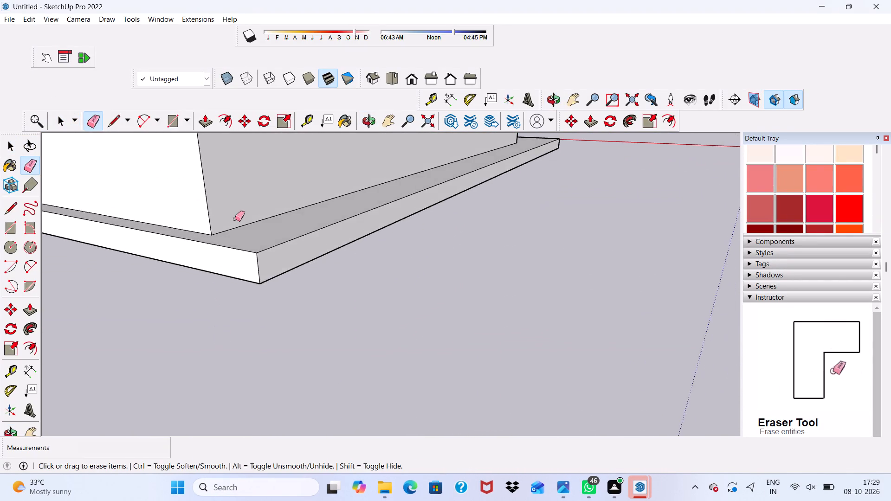
scroll(235, 219, up, 3)
scroll(237, 247, down, 2)
middle_drag(244, 292, 236, 162)
scroll(251, 321, up, 4)
drag(240, 269, 238, 292)
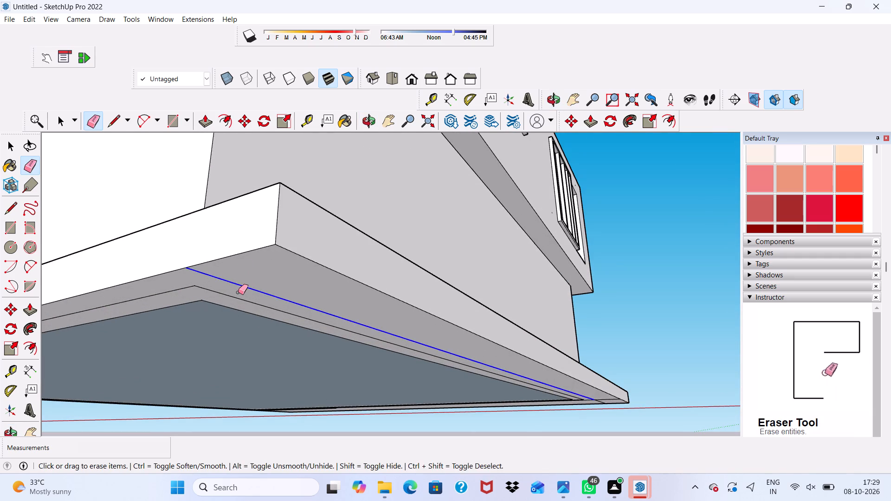
drag(238, 292, 232, 306)
drag(190, 276, 180, 295)
Erase the leftover parallel and short dividing lines on the plinth's underside along its front end.
scroll(178, 295, down, 3)
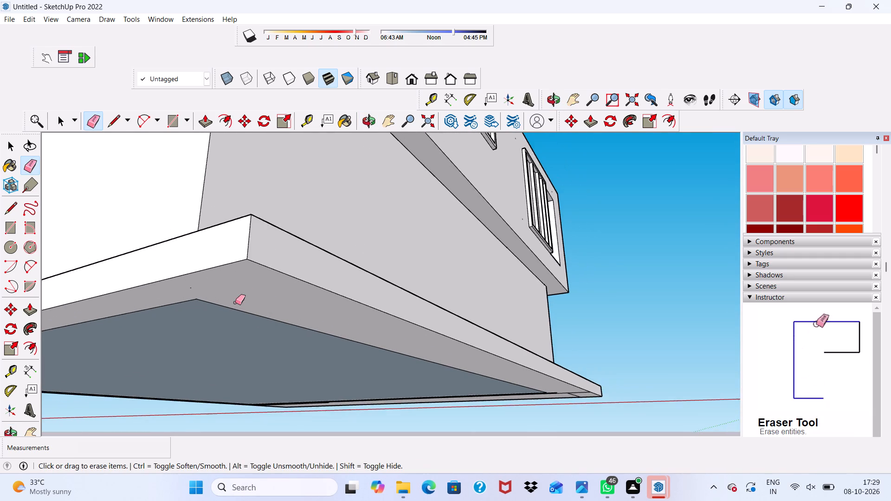
scroll(235, 302, down, 5)
middle_drag(324, 260, 170, 231)
scroll(407, 305, up, 1)
scroll(209, 257, down, 5)
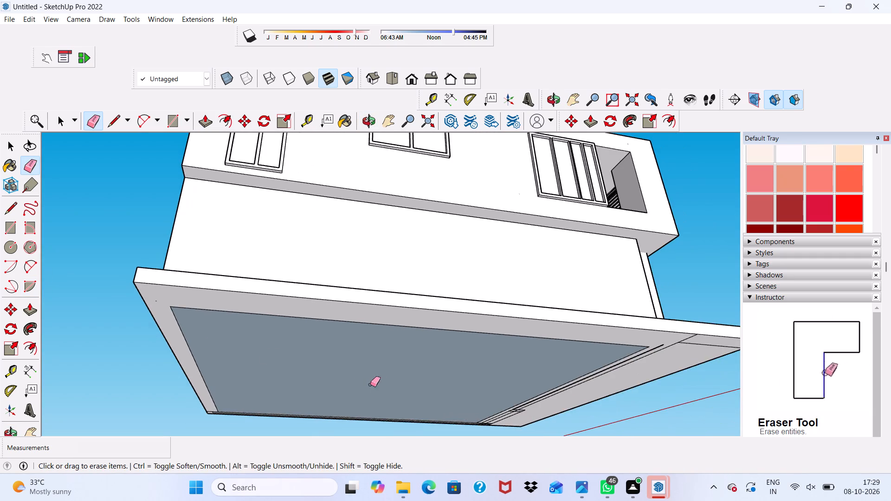
scroll(404, 378, up, 3)
scroll(213, 288, down, 4)
scroll(504, 330, up, 7)
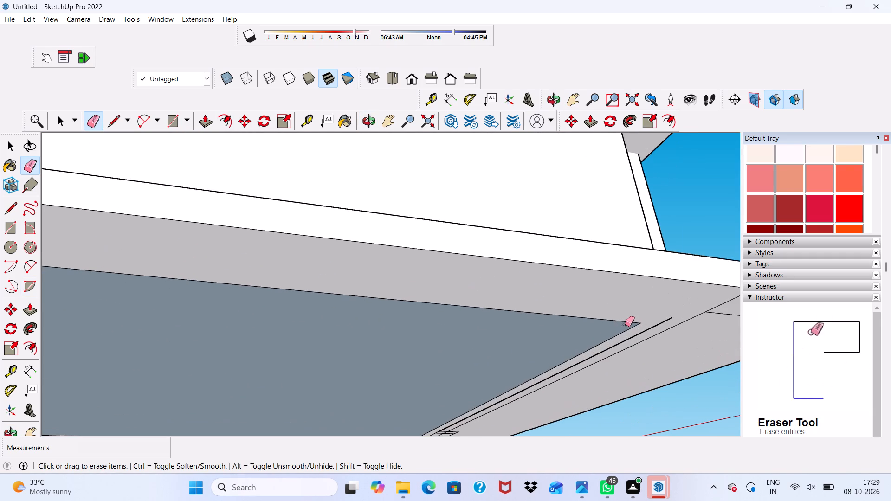
drag(653, 324, 663, 333)
scroll(637, 327, down, 5)
scroll(685, 333, up, 1)
drag(699, 317, 695, 322)
drag(693, 309, 686, 308)
click(685, 308)
scroll(397, 327, down, 3)
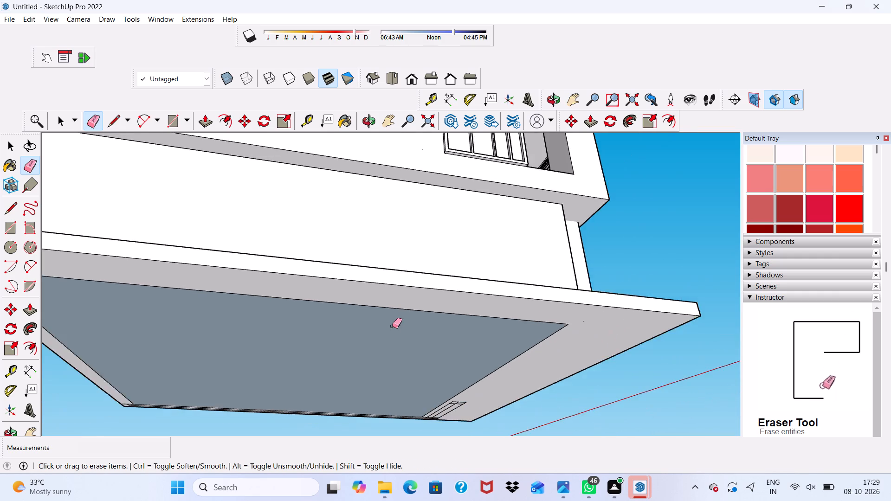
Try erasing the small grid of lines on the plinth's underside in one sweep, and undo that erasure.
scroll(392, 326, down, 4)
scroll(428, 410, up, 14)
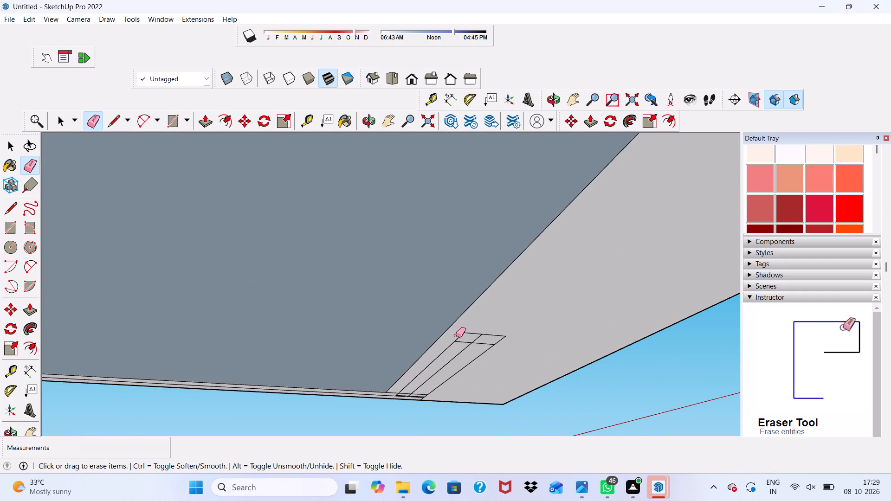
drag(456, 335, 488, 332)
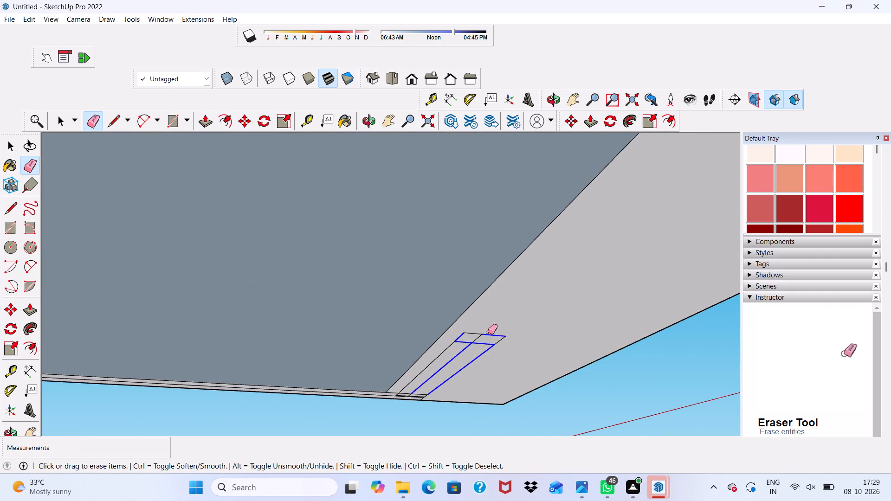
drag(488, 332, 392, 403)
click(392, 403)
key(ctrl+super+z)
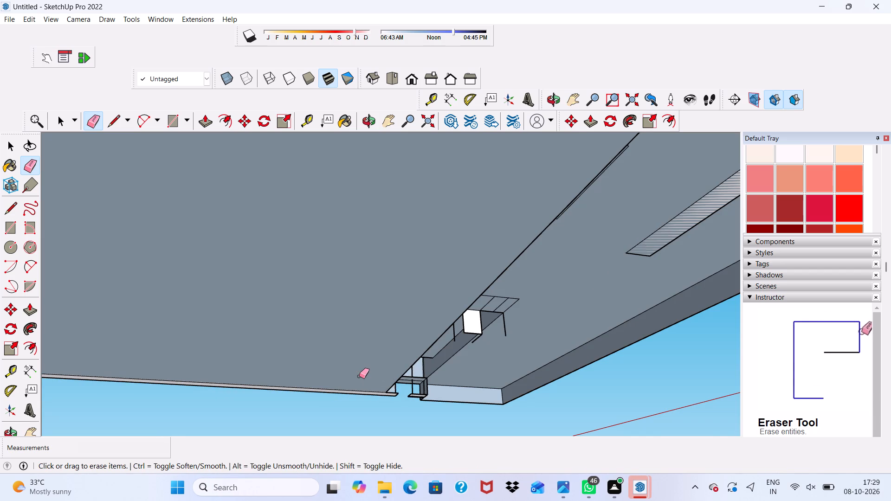
Erase the lines of the small narrow grid on the plinth's underside in several short passes.
scroll(431, 379, up, 3)
drag(431, 344, 518, 333)
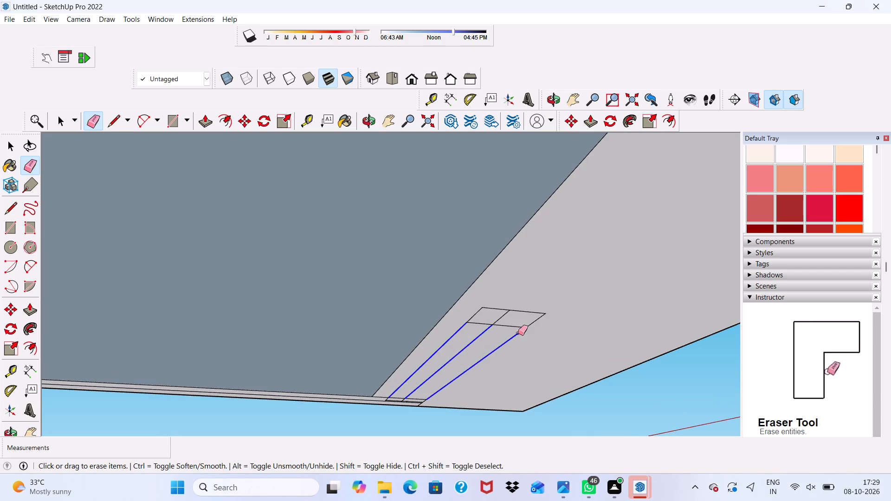
drag(518, 333, 519, 316)
drag(518, 315, 514, 313)
drag(513, 313, 498, 311)
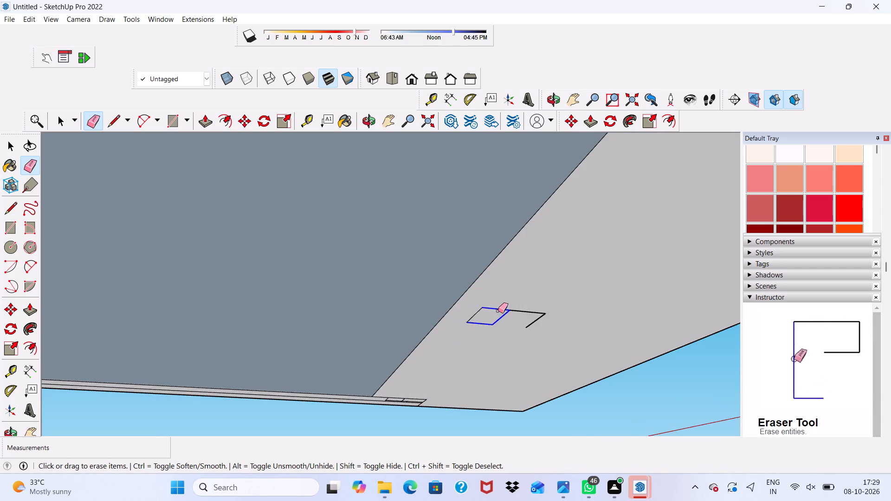
drag(498, 311, 528, 333)
scroll(511, 329, up, 3)
drag(450, 296, 451, 298)
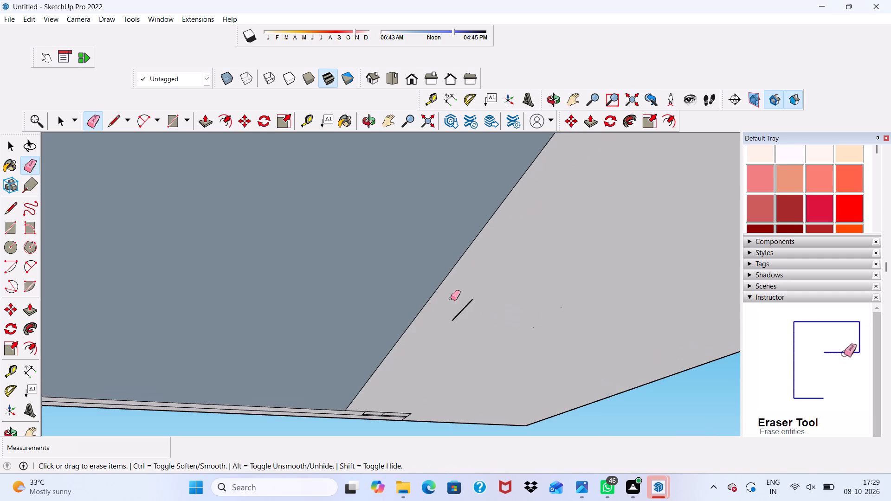
drag(451, 298, 469, 315)
scroll(469, 315, down, 1)
text(b)
key(space)
scroll(469, 315, down, 4)
scroll(433, 304, down, 2)
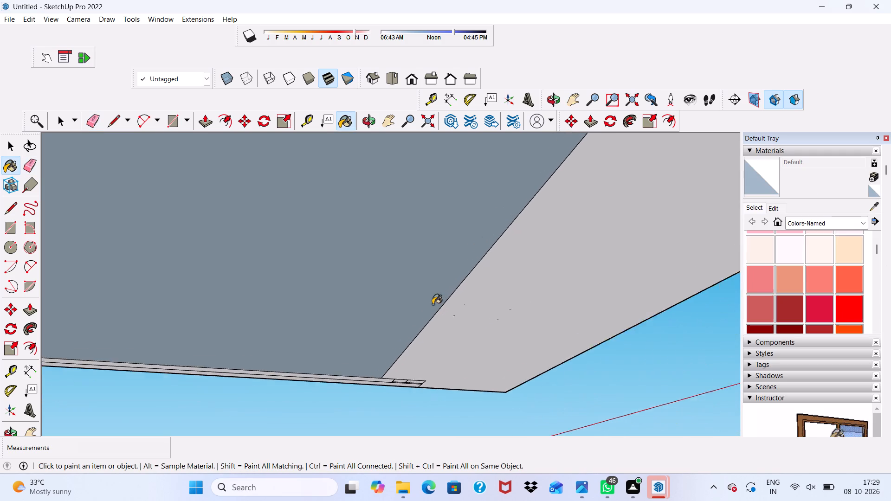
scroll(433, 304, down, 12)
key(space)
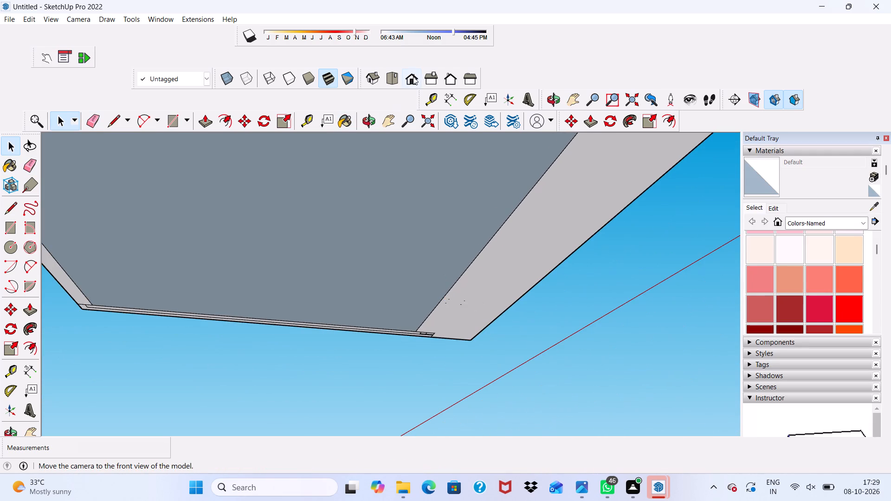
Examine the house's front and side elevations and the plinth, starting from the standard front view.
click(413, 77)
scroll(421, 155, down, 10)
middle_drag(146, 254, 310, 249)
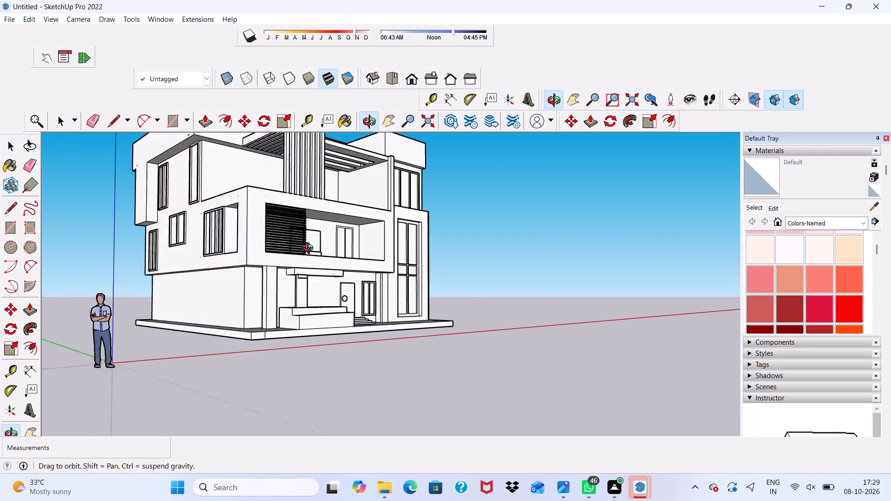
middle_drag(310, 249, 342, 257)
scroll(253, 296, up, 2)
scroll(248, 241, up, 3)
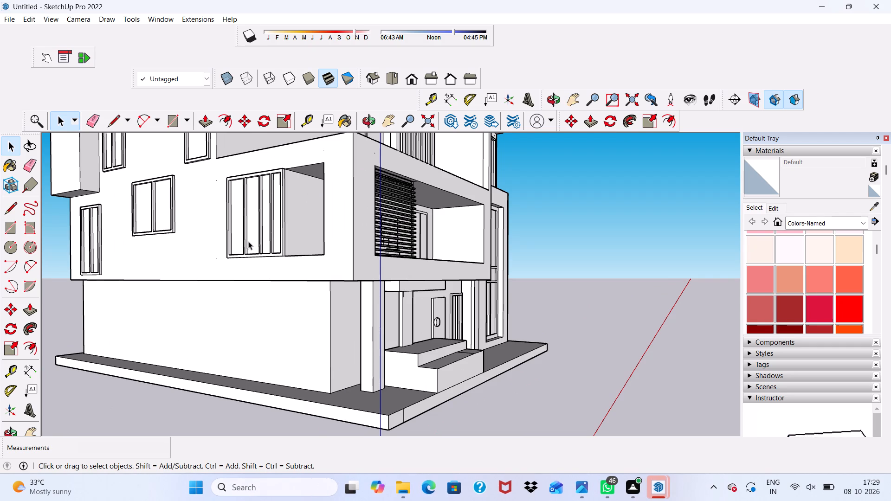
scroll(248, 241, down, 2)
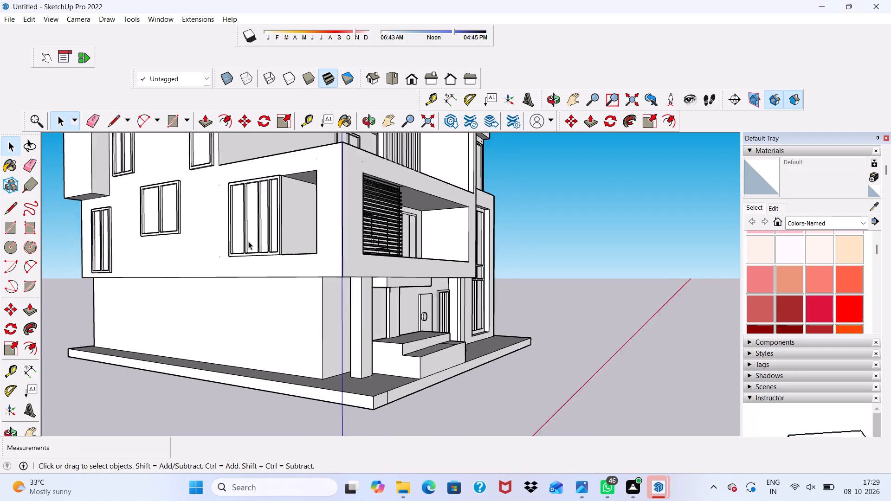
scroll(248, 241, down, 1)
scroll(194, 254, down, 4)
Push/Pull the plinth's rear side face outward about 7' 3" behind the house.
middle_drag(159, 281, 384, 289)
scroll(284, 285, down, 4)
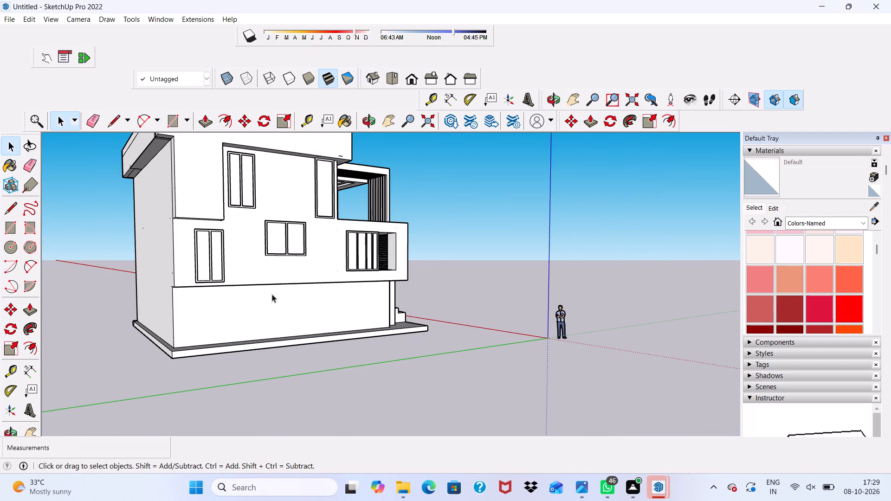
scroll(96, 418, up, 4)
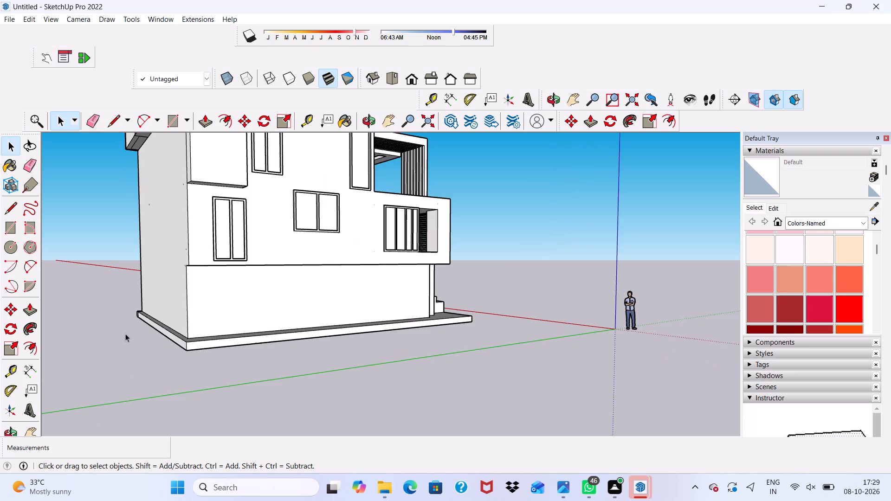
scroll(125, 334, up, 10)
click(194, 350)
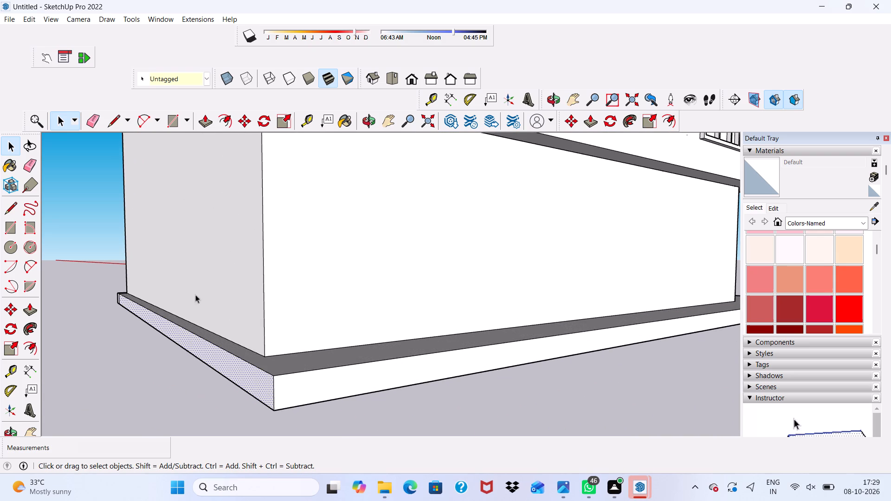
click(206, 117)
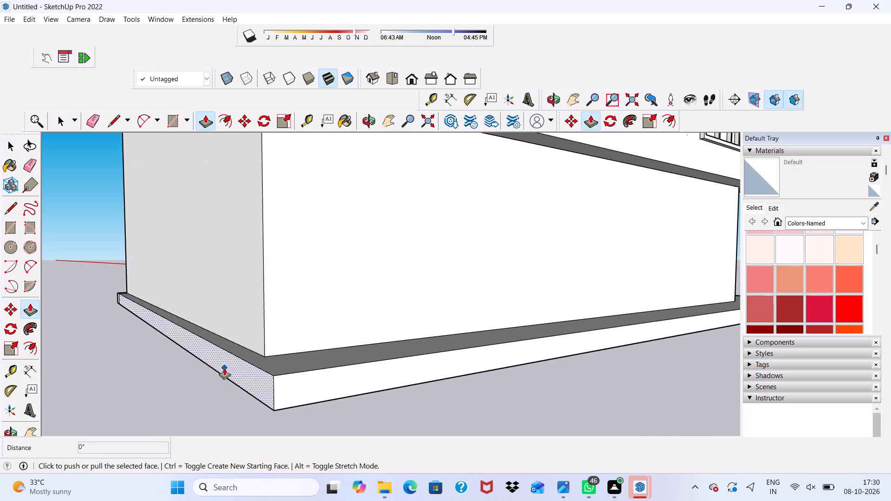
drag(226, 365, 0, 388)
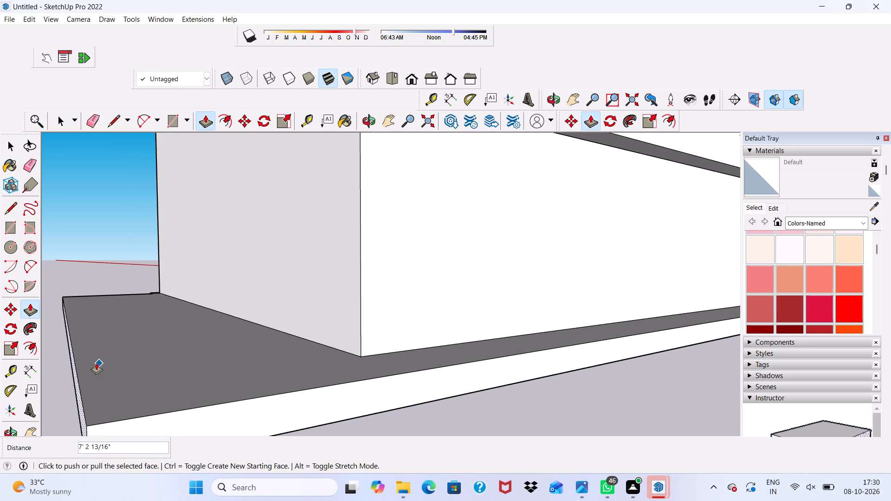
scroll(86, 345, down, 7)
scroll(122, 364, down, 1)
Pull the plinth's rear side face farther outward, with the last pull about 6' 1".
scroll(97, 394, up, 4)
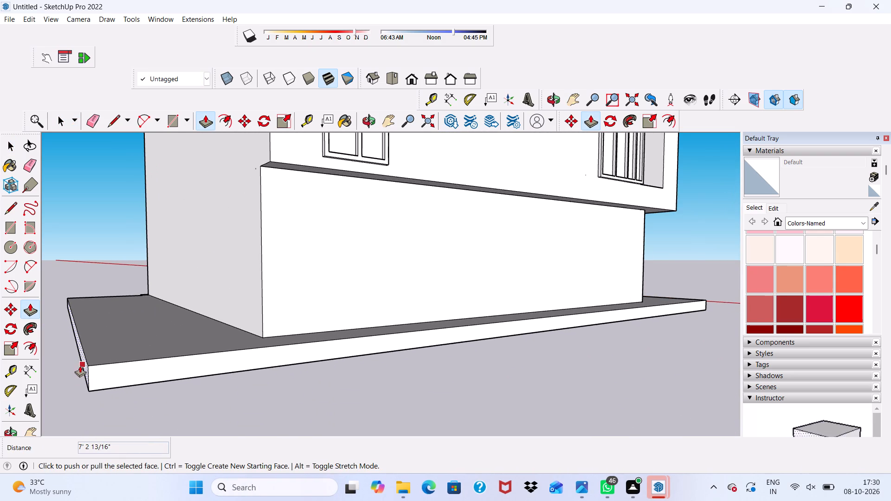
drag(84, 363, 3, 373)
scroll(252, 310, down, 3)
middle_drag(252, 310, 288, 316)
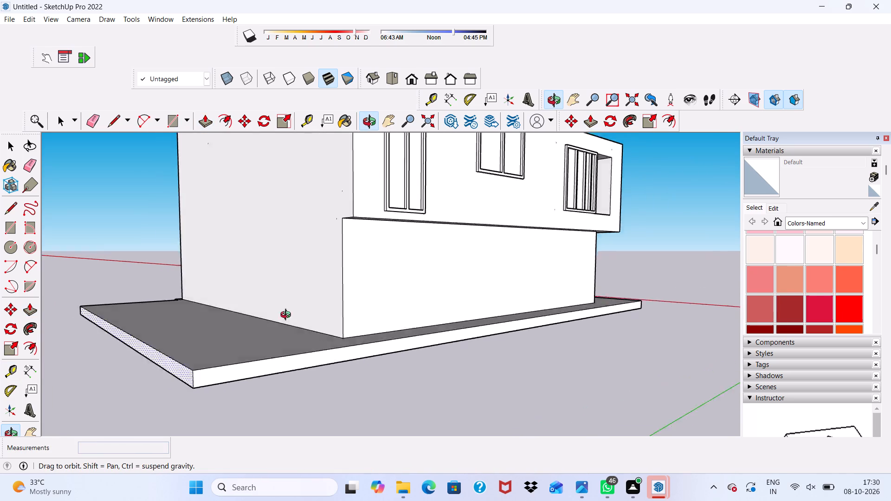
middle_drag(288, 316, 495, 320)
scroll(395, 404, up, 3)
drag(347, 369, 363, 423)
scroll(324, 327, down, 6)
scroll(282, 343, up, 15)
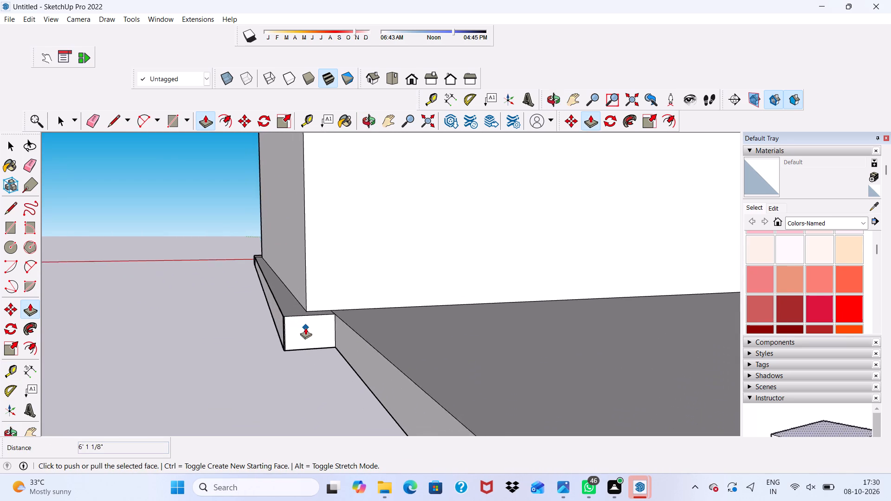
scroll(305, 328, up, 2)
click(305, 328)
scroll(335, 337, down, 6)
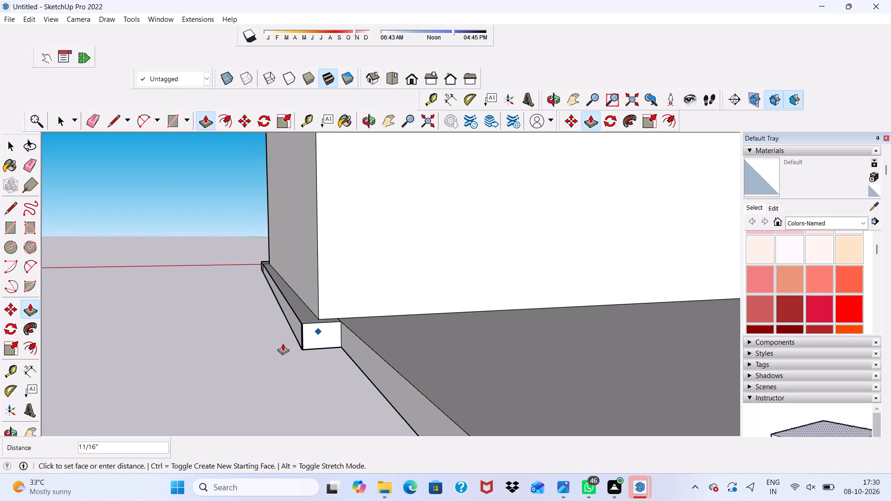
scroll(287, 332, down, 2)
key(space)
Examine the extended plinth behind the house from the rear and the window side.
scroll(329, 345, down, 12)
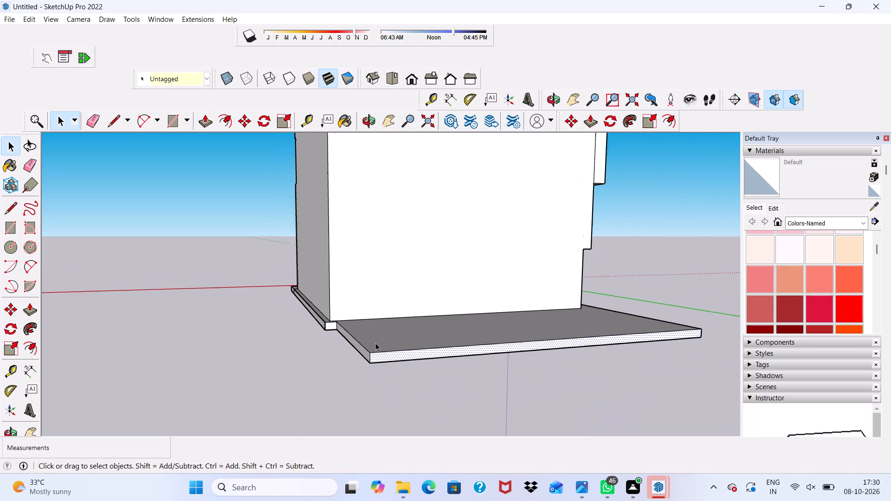
scroll(375, 343, down, 1)
middle_drag(413, 362, 377, 377)
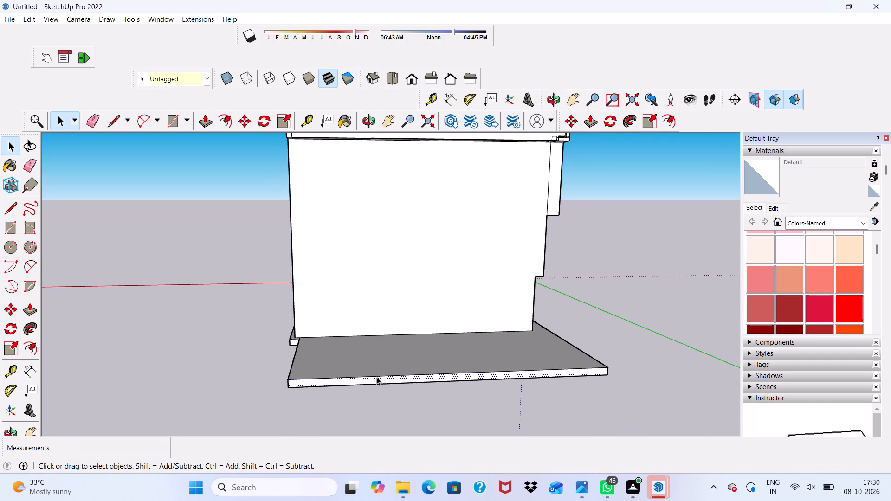
middle_drag(430, 363, 272, 372)
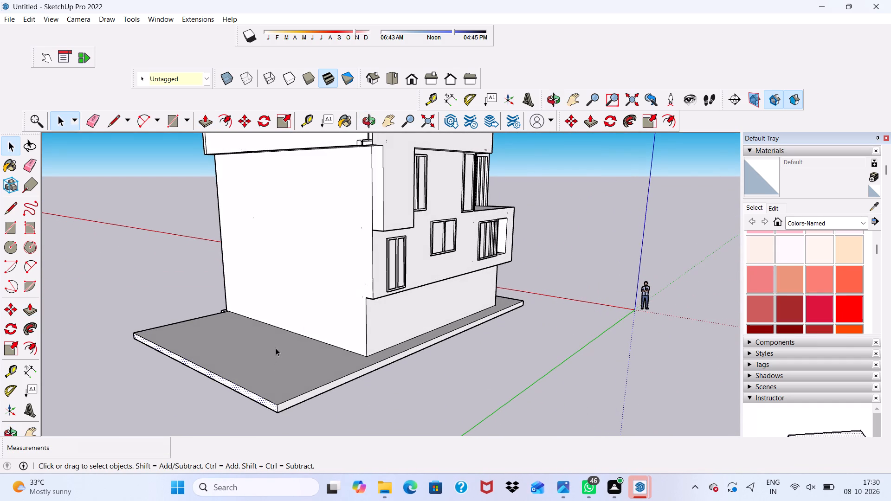
scroll(324, 335, down, 1)
middle_drag(324, 335, 193, 369)
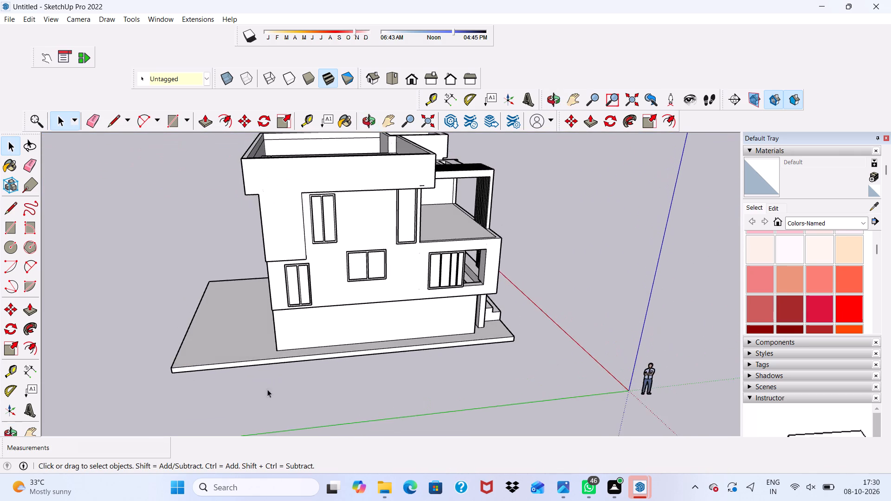
scroll(290, 378, up, 4)
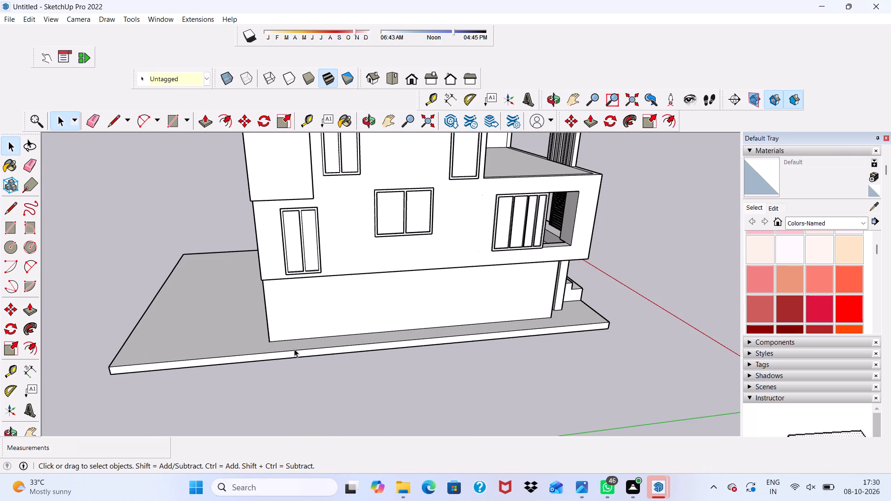
scroll(291, 344, up, 3)
middle_drag(256, 328, 273, 334)
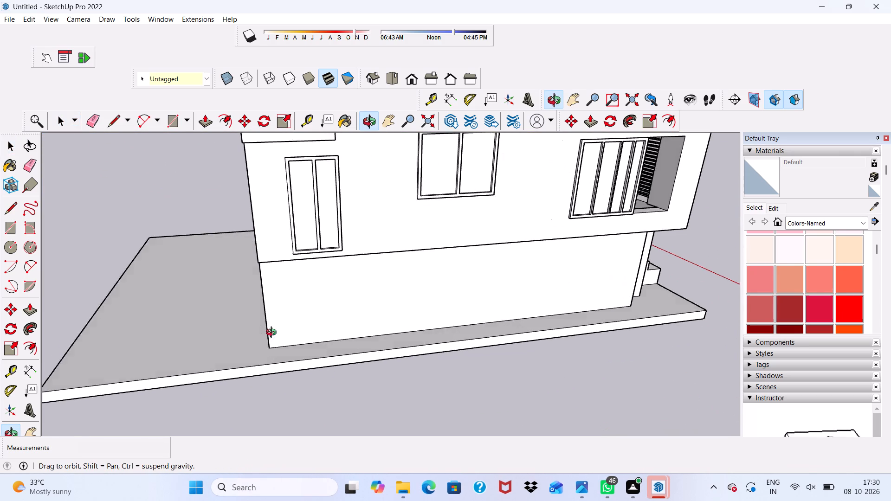
middle_drag(273, 334, 291, 338)
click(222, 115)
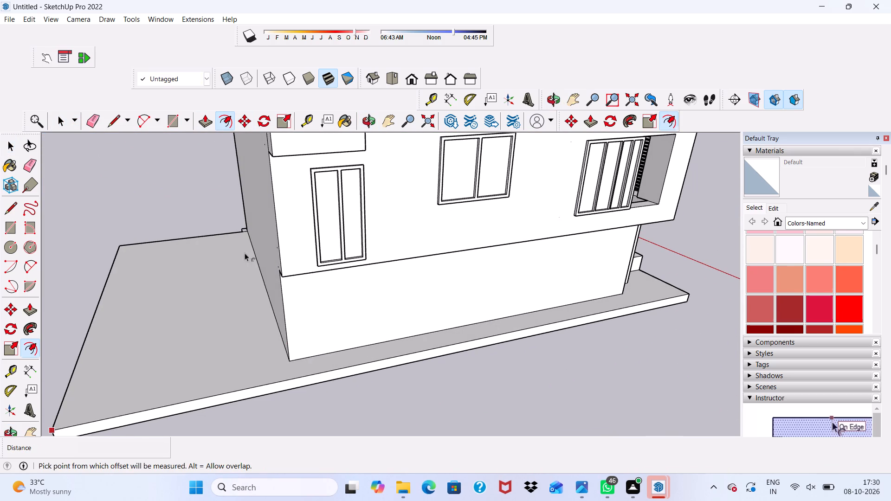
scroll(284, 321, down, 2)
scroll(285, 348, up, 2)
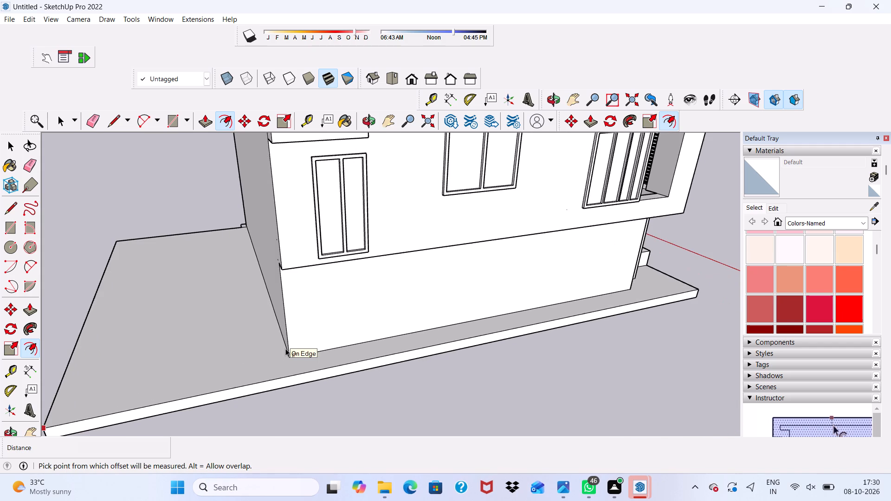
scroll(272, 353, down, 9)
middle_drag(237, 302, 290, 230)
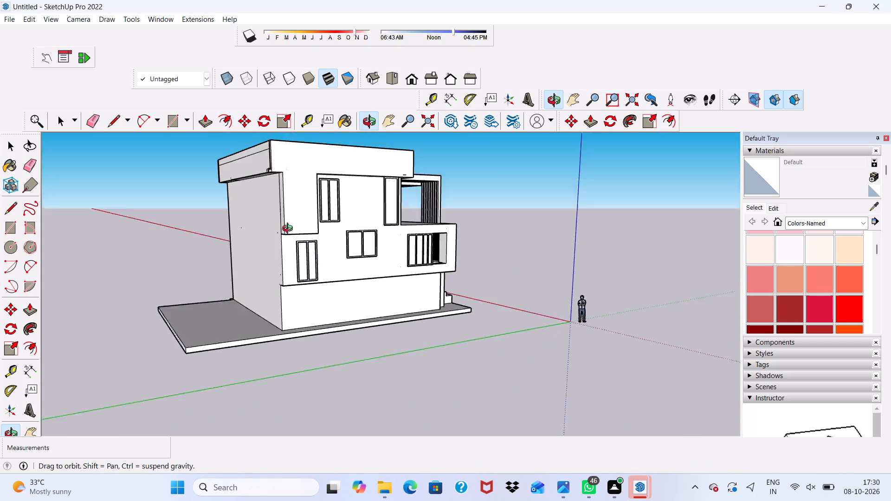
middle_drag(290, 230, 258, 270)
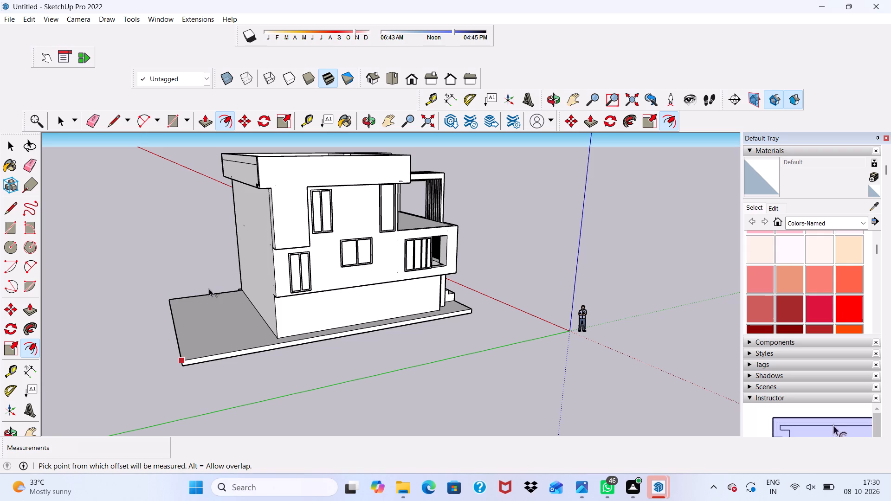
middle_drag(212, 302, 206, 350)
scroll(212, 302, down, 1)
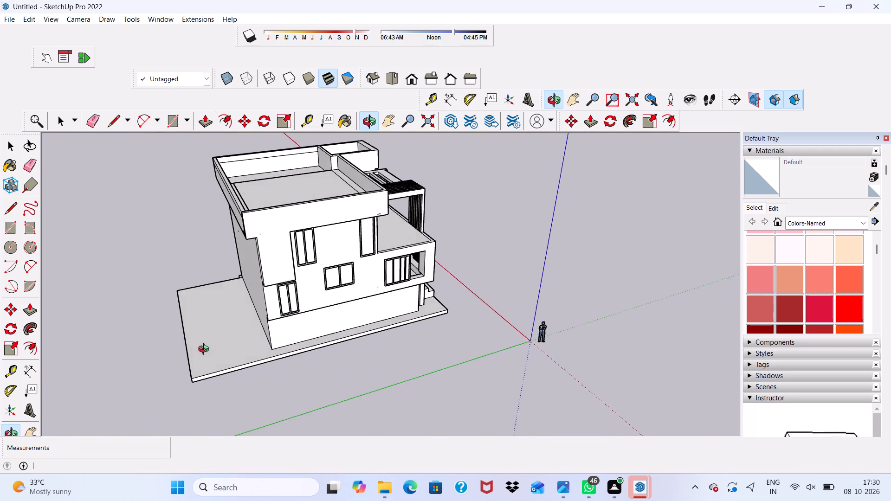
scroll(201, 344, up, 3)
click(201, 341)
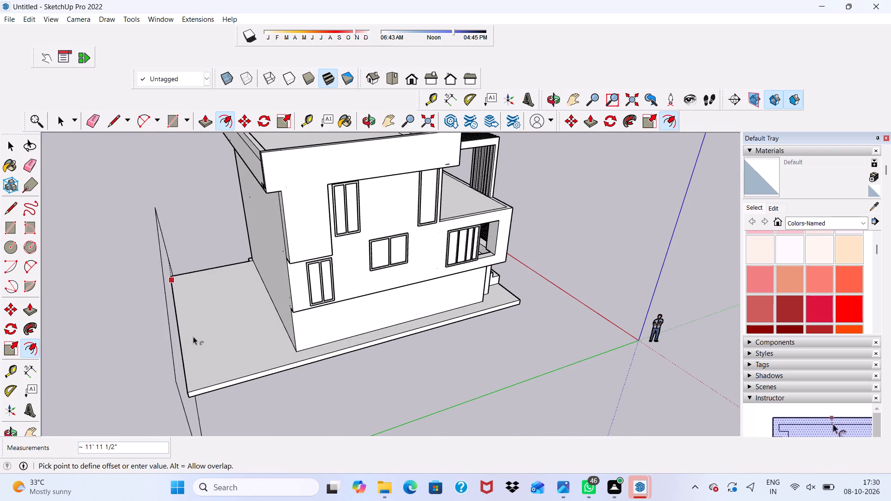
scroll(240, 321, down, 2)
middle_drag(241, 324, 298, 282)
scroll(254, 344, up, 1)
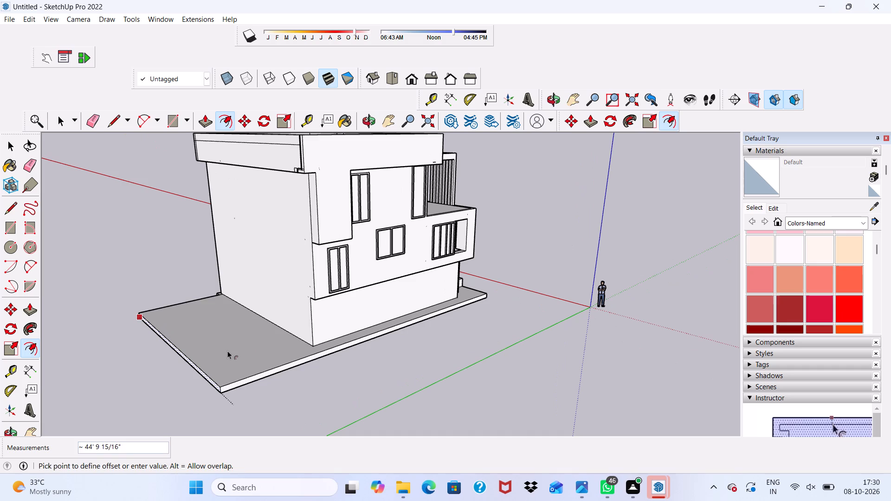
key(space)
Draw a rectangle about 37' 9" by 18' on the plinth's top face, from its far rear corner to the house's base corner.
click(227, 350)
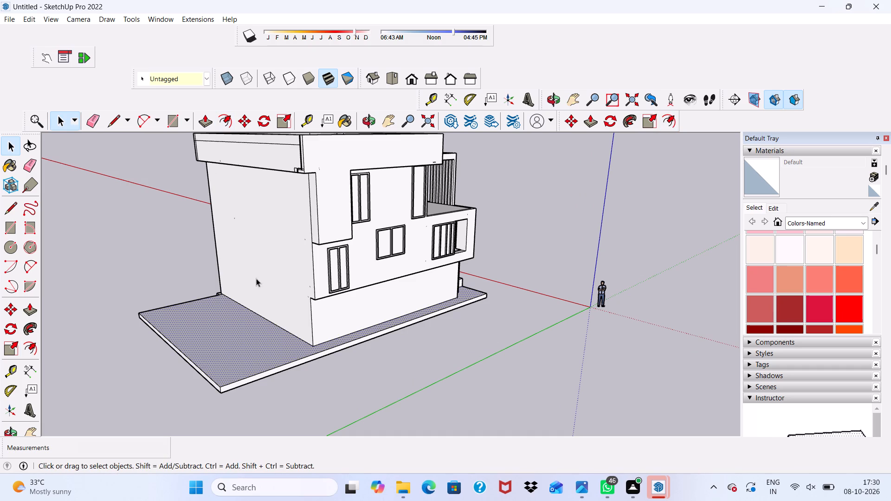
scroll(261, 282, up, 4)
scroll(228, 340, down, 2)
middle_drag(229, 346, 143, 369)
scroll(142, 359, up, 2)
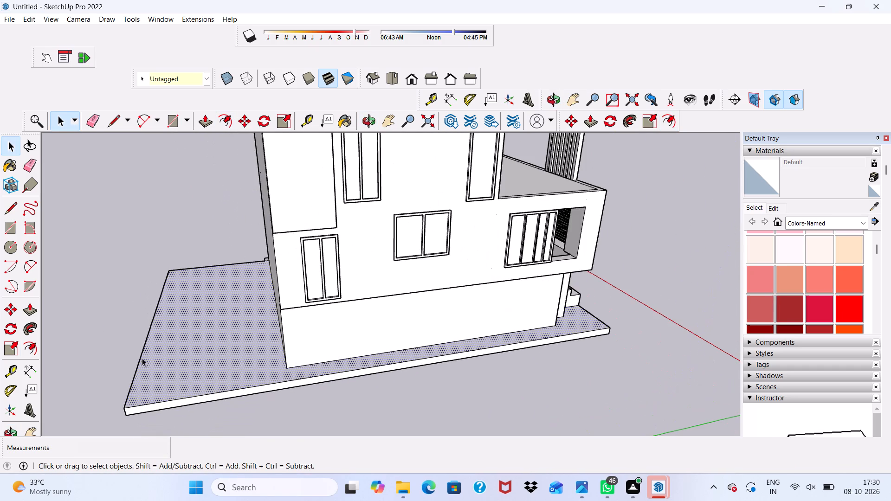
key(space)
scroll(198, 289, up, 2)
click(189, 201)
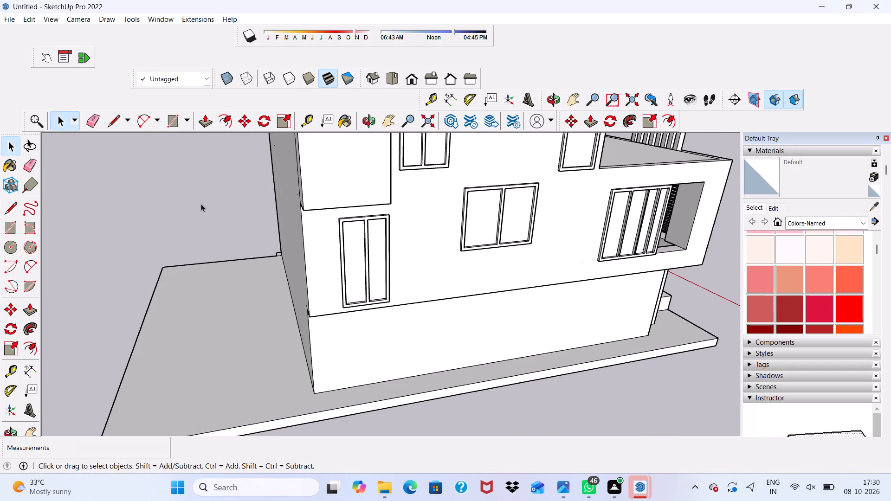
click(207, 322)
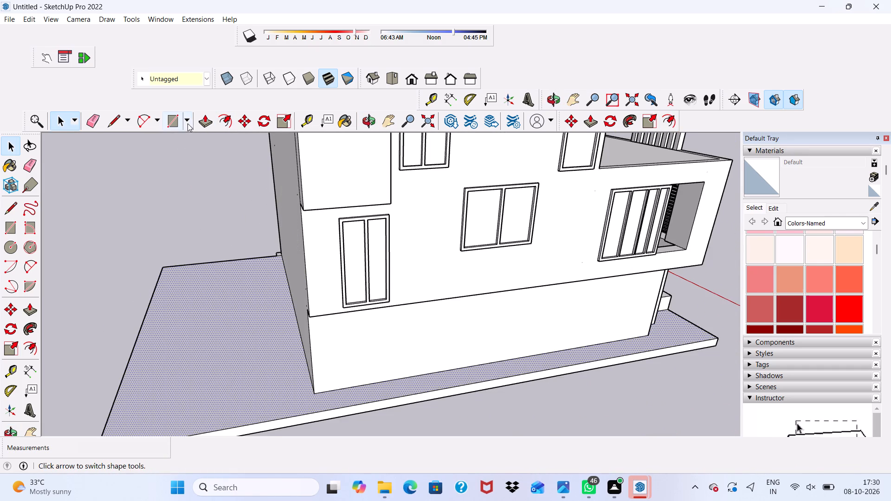
click(14, 228)
scroll(209, 293, up, 1)
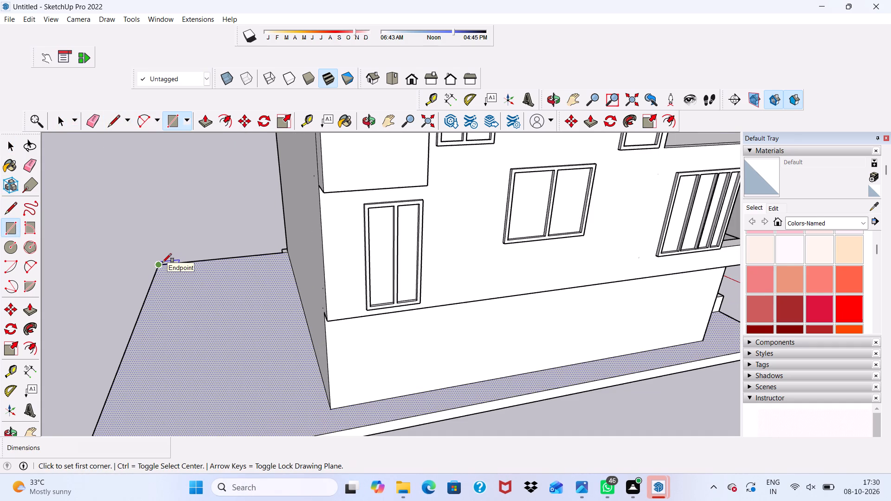
scroll(156, 261, up, 3)
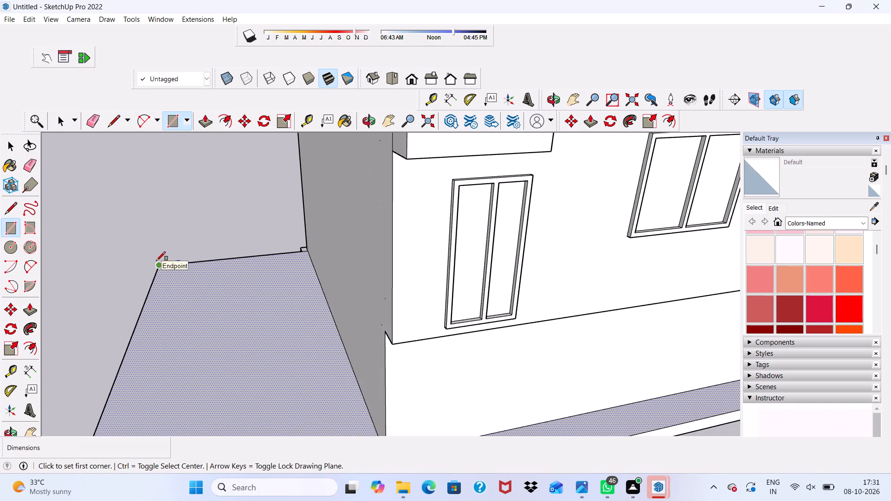
click(157, 267)
scroll(167, 267, down, 5)
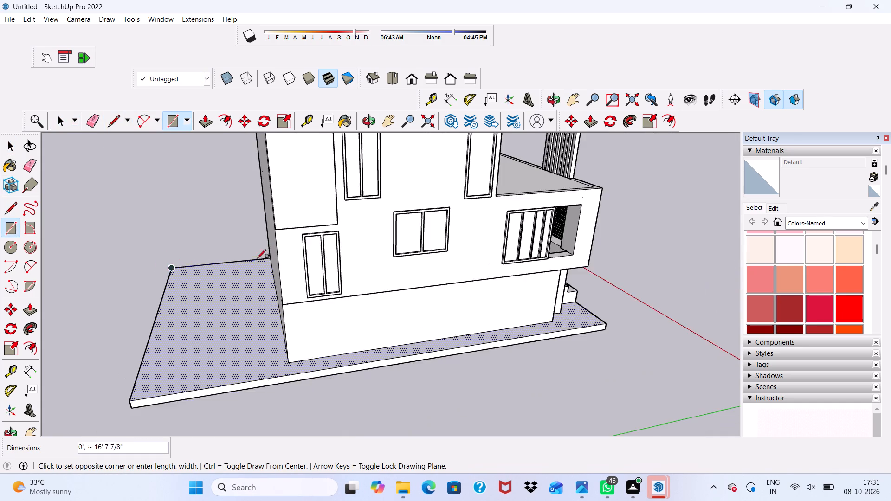
scroll(257, 258, down, 2)
scroll(181, 398, up, 2)
scroll(210, 341, up, 3)
scroll(282, 339, up, 2)
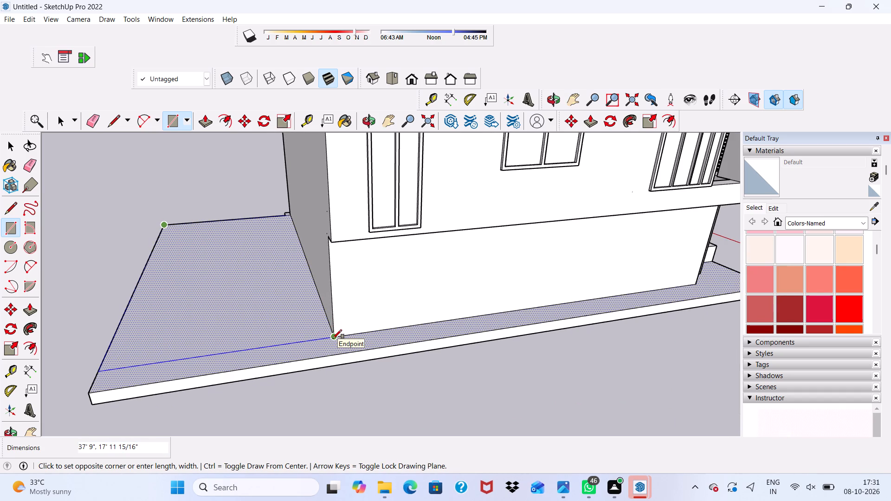
click(333, 339)
Push/Pull the new rectangle behind the house upward about 25' 2" to form a block.
key(space)
click(277, 315)
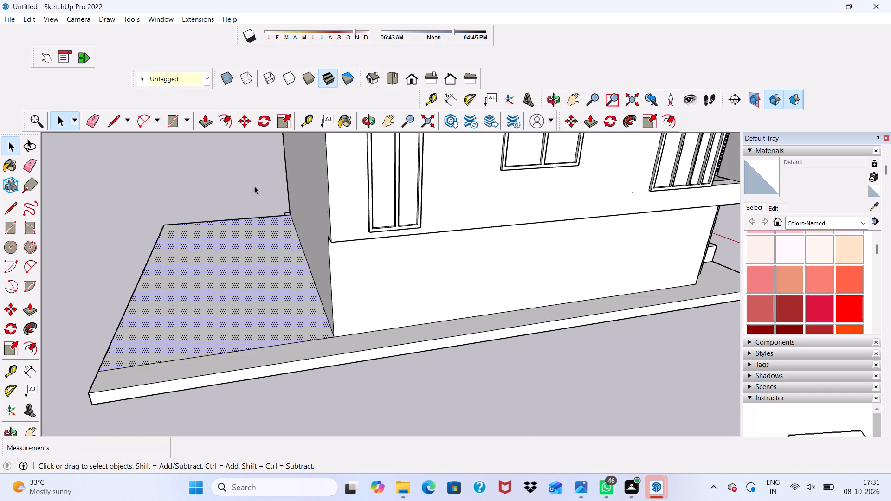
click(206, 116)
click(187, 305)
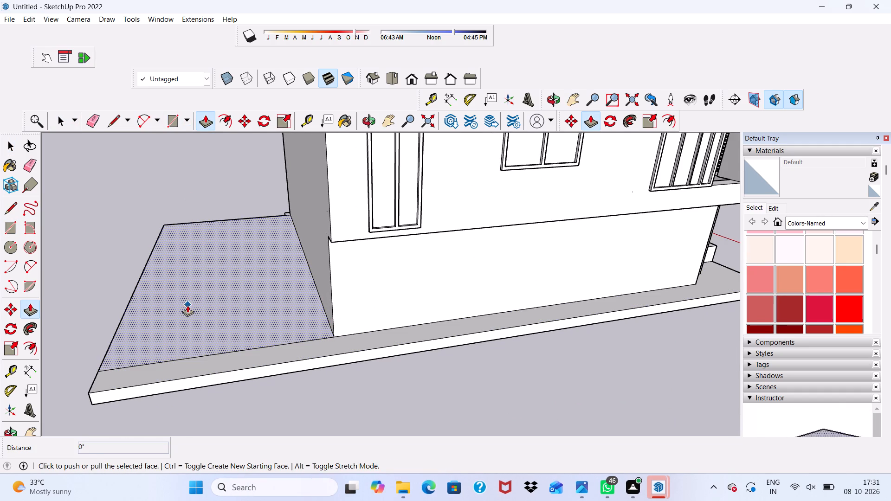
scroll(190, 216, down, 15)
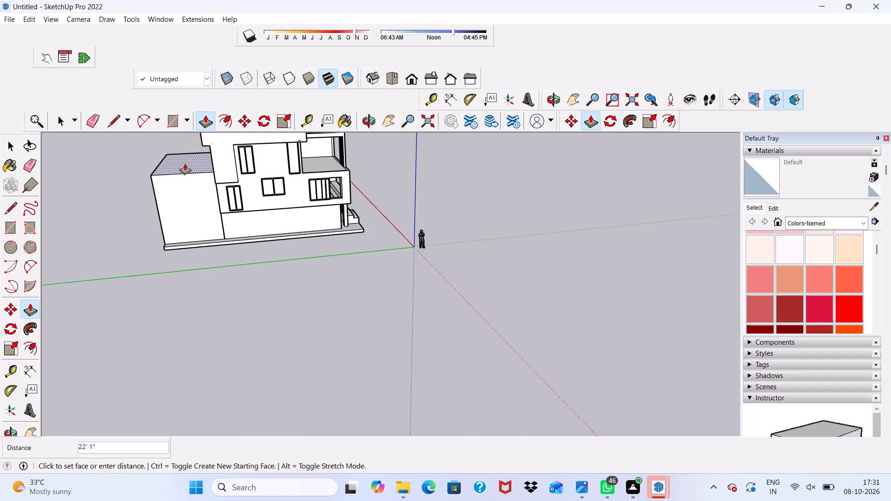
scroll(185, 162, up, 2)
scroll(185, 162, down, 4)
middle_drag(185, 162, 184, 118)
scroll(184, 141, up, 3)
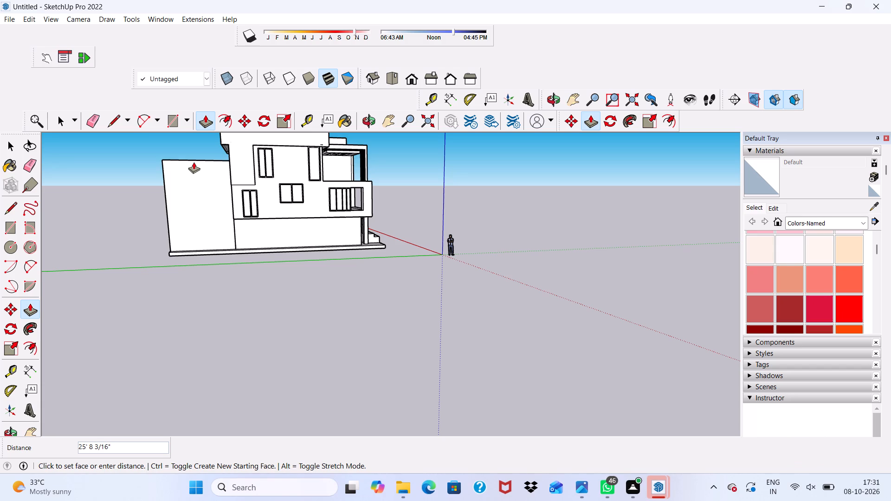
click(194, 164)
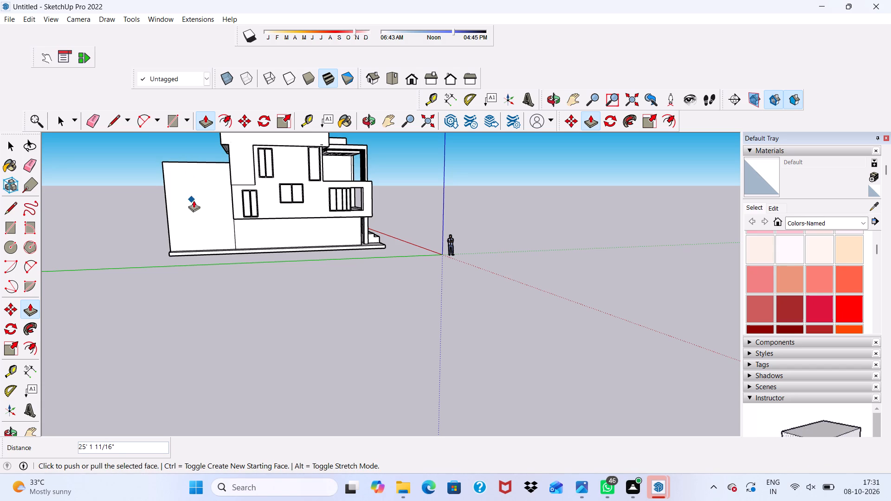
scroll(192, 189, up, 2)
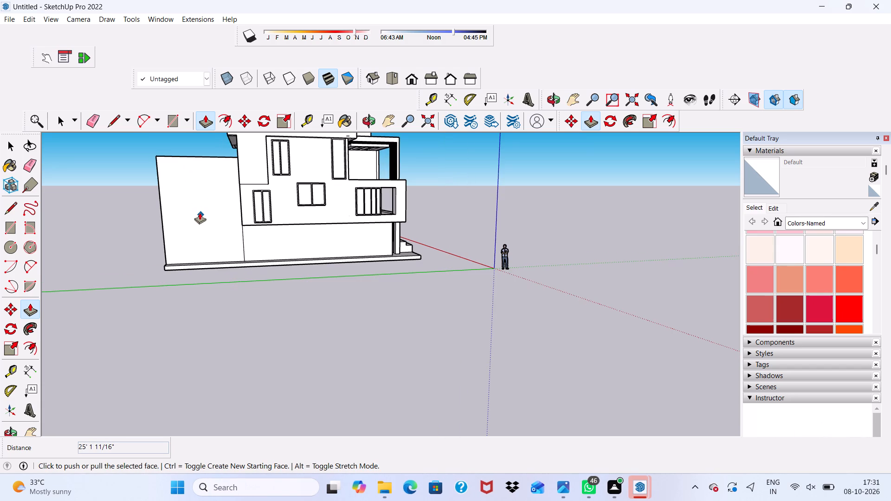
key(space)
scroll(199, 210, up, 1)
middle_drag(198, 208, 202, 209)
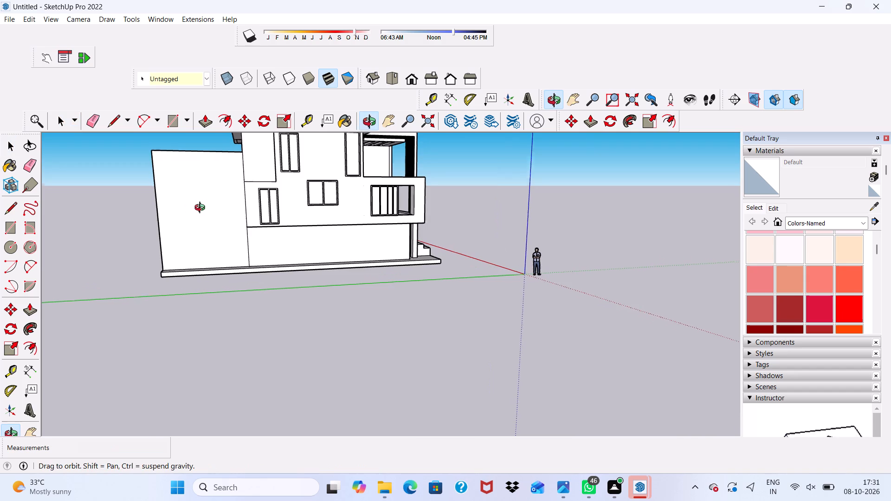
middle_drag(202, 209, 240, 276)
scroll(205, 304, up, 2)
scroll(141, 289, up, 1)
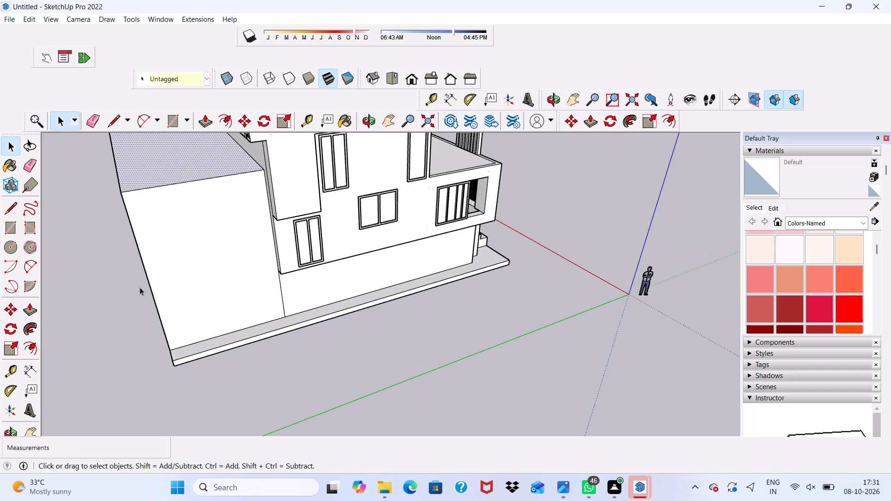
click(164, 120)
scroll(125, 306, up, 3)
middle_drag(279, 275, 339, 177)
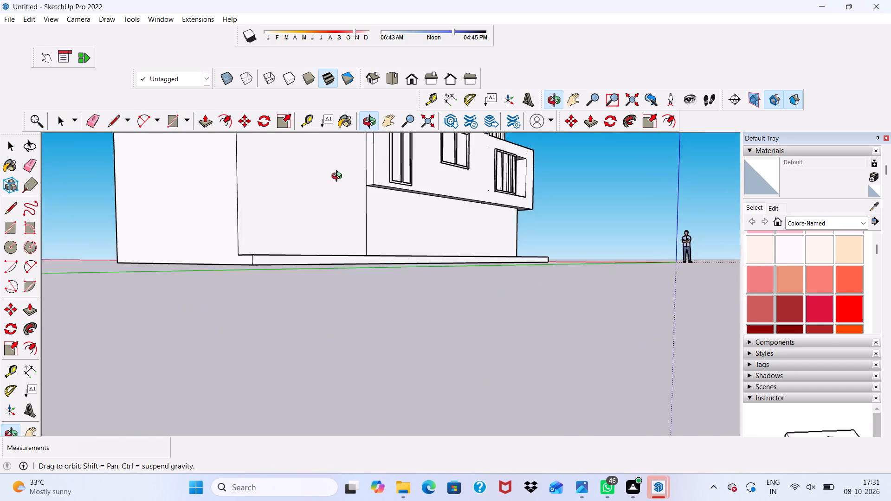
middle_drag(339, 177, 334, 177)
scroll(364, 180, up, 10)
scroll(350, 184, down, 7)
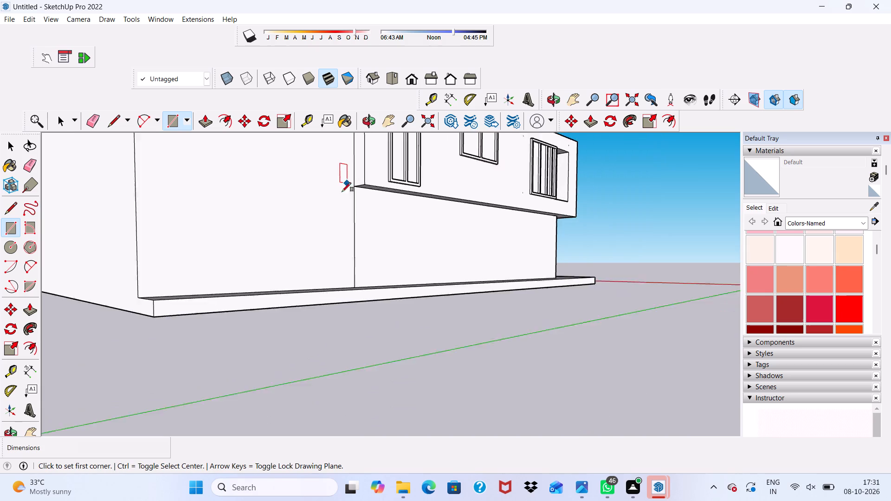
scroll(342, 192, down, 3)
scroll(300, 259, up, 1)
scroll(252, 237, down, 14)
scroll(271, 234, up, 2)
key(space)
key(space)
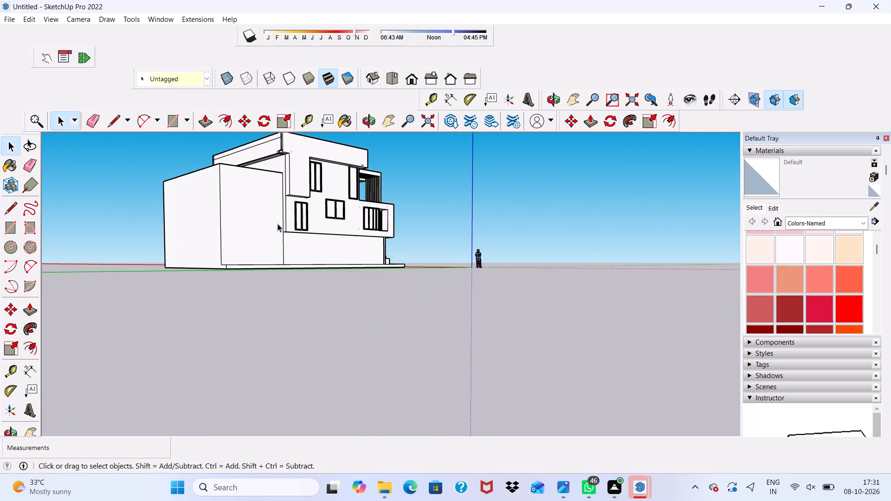
Draw a rectangle about 17' 11" by 1' 2" across the new block's window-side face, starting at the overhanging floor's lower corner.
scroll(283, 213, up, 15)
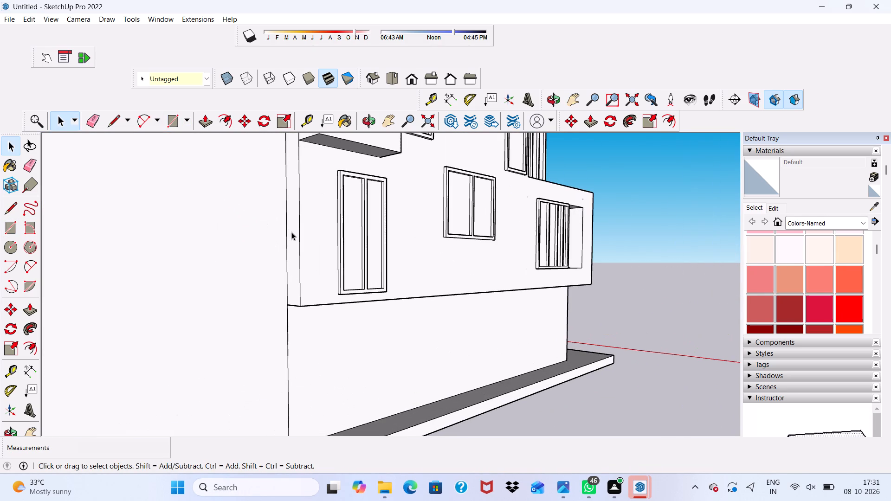
click(291, 232)
scroll(275, 250, down, 11)
scroll(252, 206, up, 10)
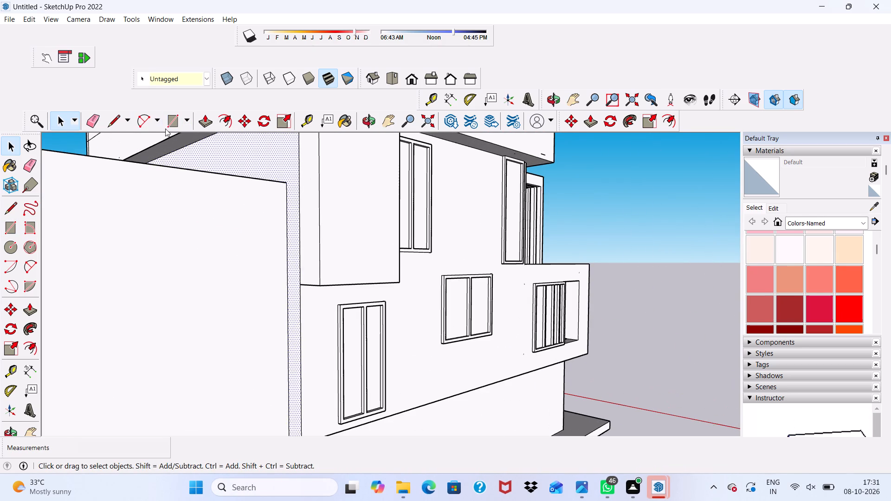
drag(172, 120, 179, 138)
scroll(307, 222, up, 2)
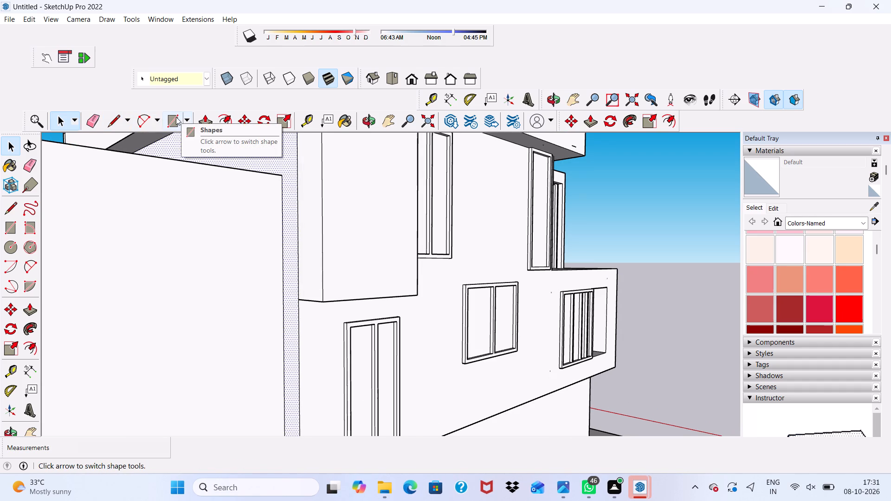
scroll(176, 127, down, 13)
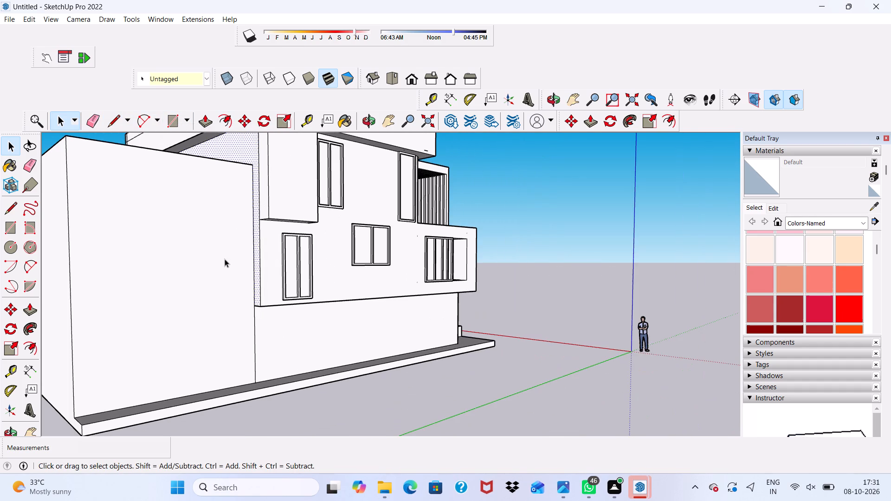
middle_drag(225, 259, 166, 214)
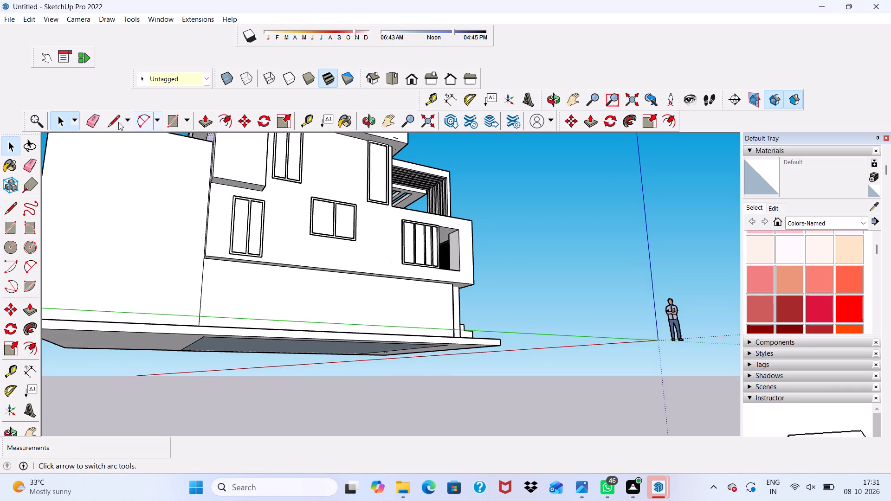
click(166, 115)
scroll(194, 241, down, 2)
scroll(154, 276, up, 2)
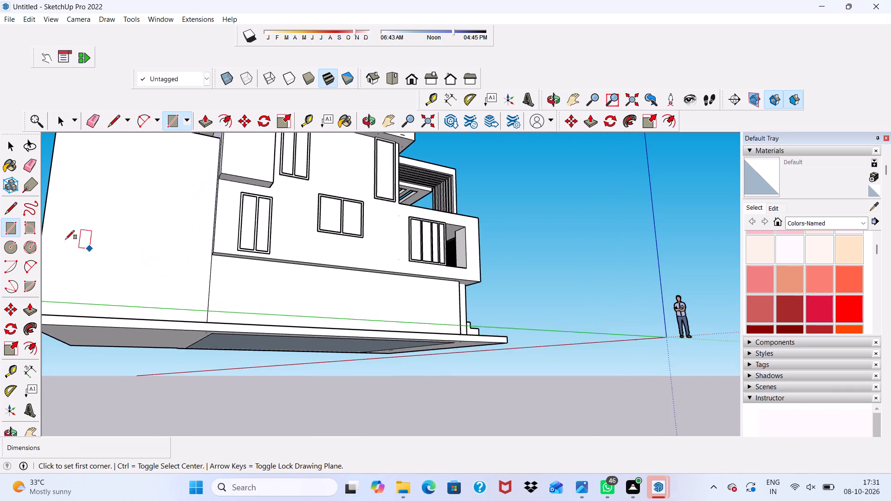
scroll(59, 233, up, 2)
scroll(236, 256, up, 3)
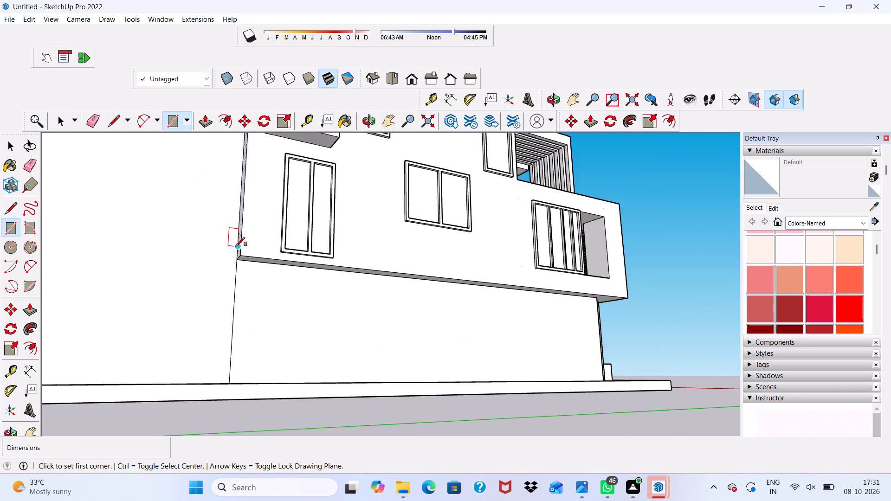
scroll(236, 246, up, 10)
click(235, 273)
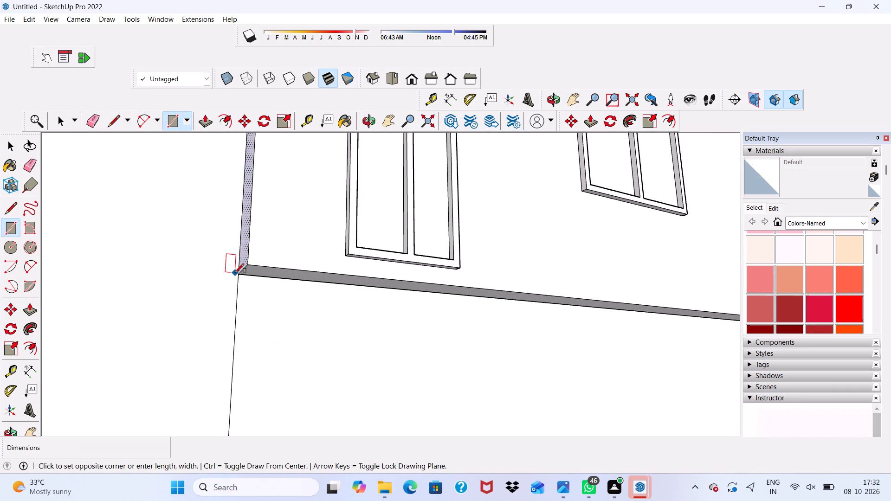
scroll(174, 259, up, 1)
scroll(156, 238, down, 11)
scroll(117, 236, up, 3)
scroll(117, 236, down, 4)
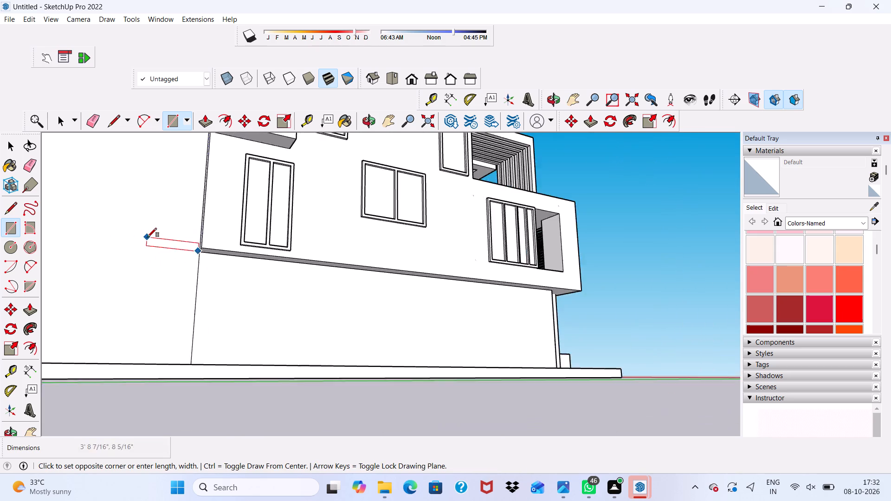
scroll(148, 237, down, 10)
scroll(103, 226, up, 4)
scroll(54, 222, up, 2)
scroll(49, 216, down, 4)
scroll(51, 207, up, 1)
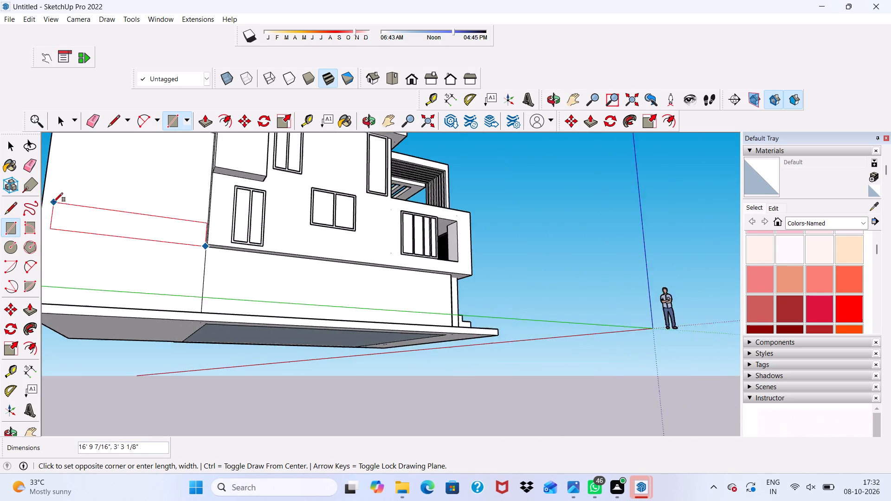
scroll(54, 202, down, 7)
middle_drag(84, 195, 62, 272)
scroll(62, 270, up, 3)
scroll(62, 270, down, 1)
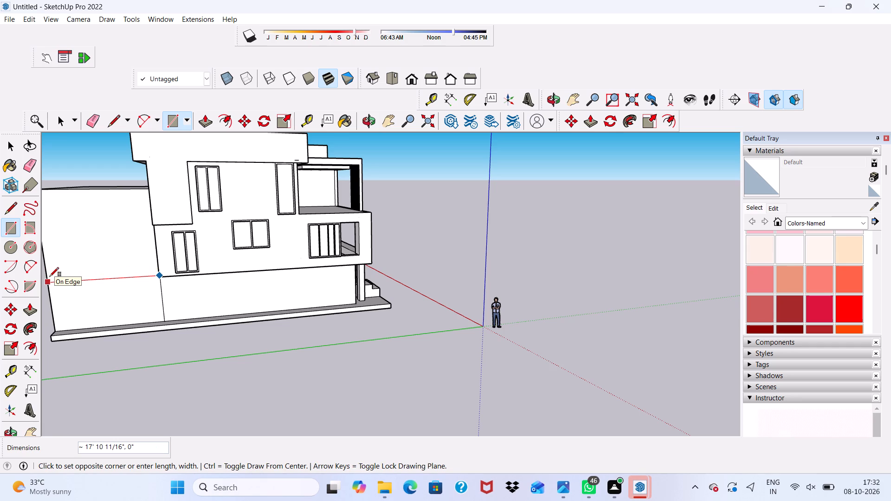
scroll(50, 276, up, 3)
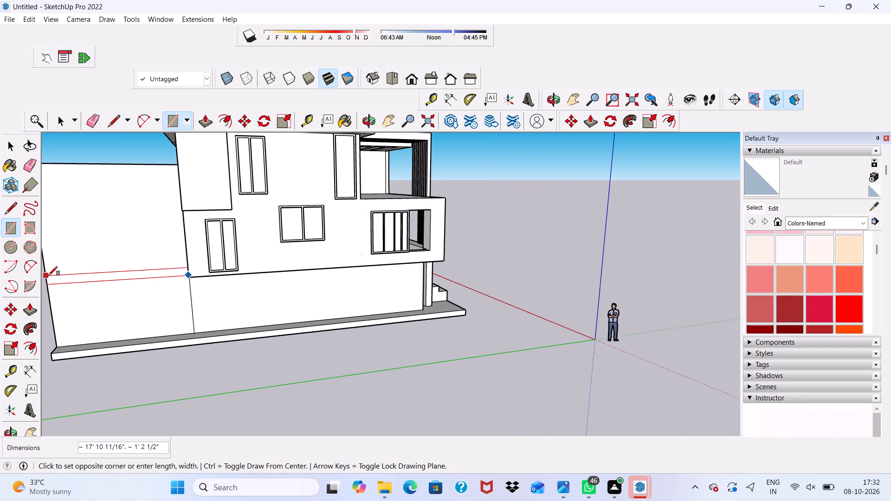
click(48, 276)
key(space)
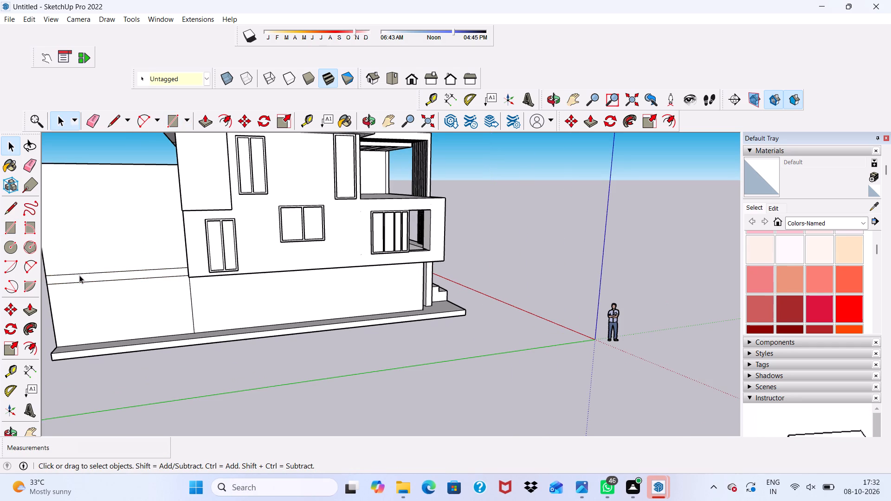
Push/Pull the narrow strip on the new block's side face outward 2'.
click(79, 275)
scroll(79, 271, up, 4)
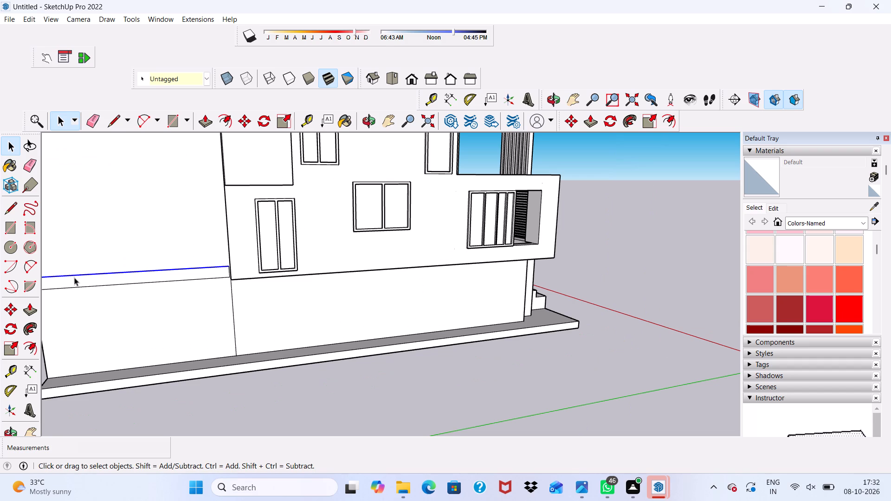
click(74, 277)
click(200, 116)
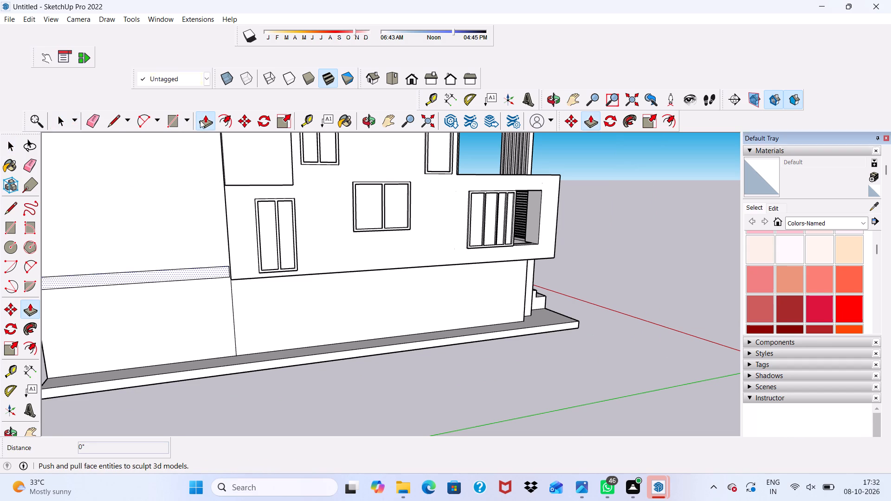
click(106, 274)
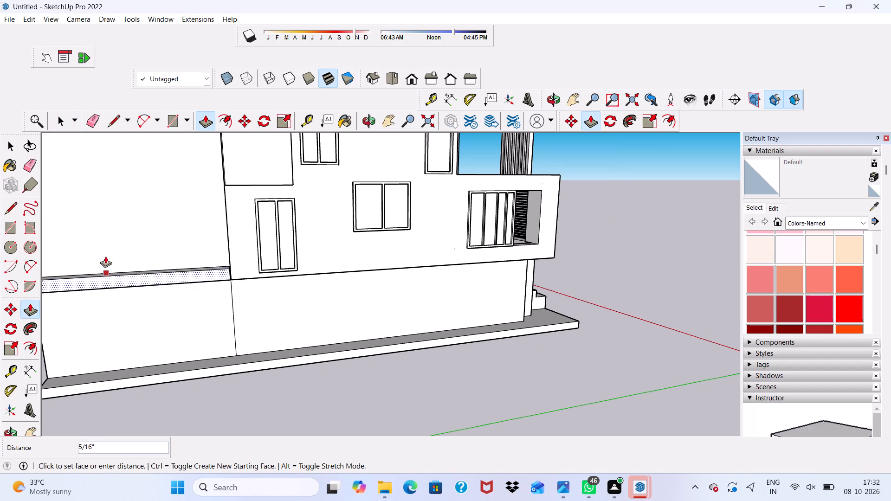
scroll(120, 265, up, 3)
scroll(120, 265, down, 4)
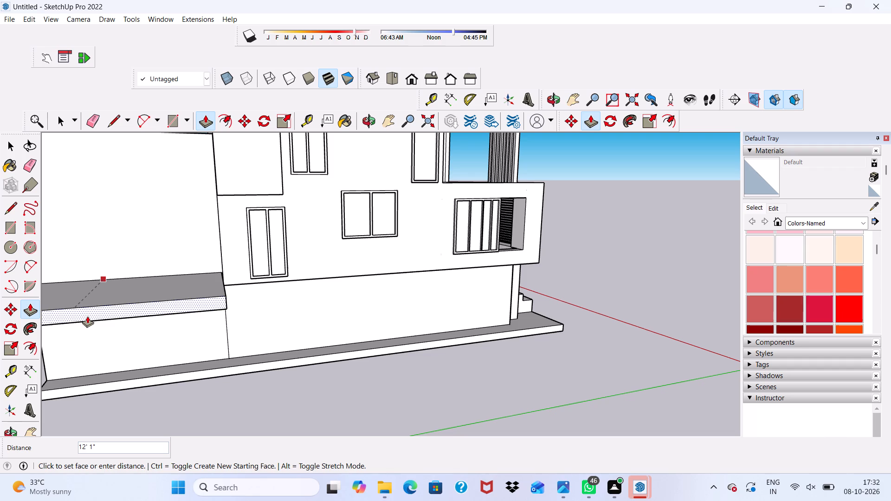
text(2')
key(Return)
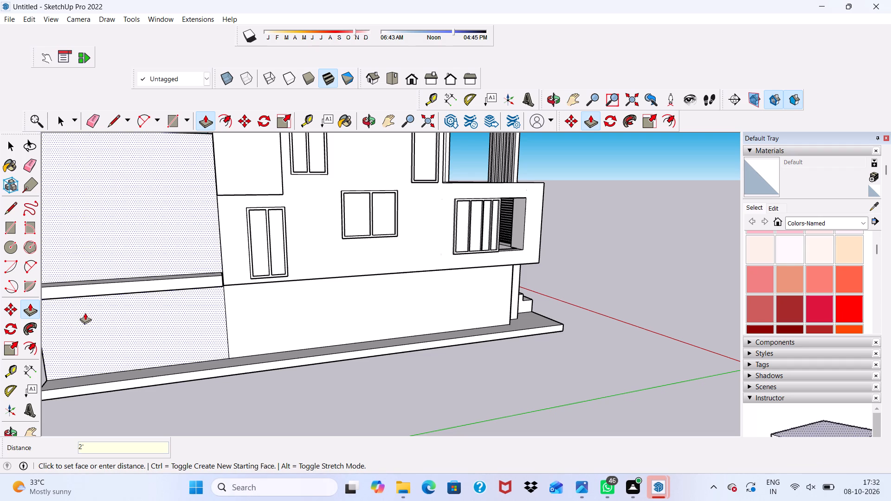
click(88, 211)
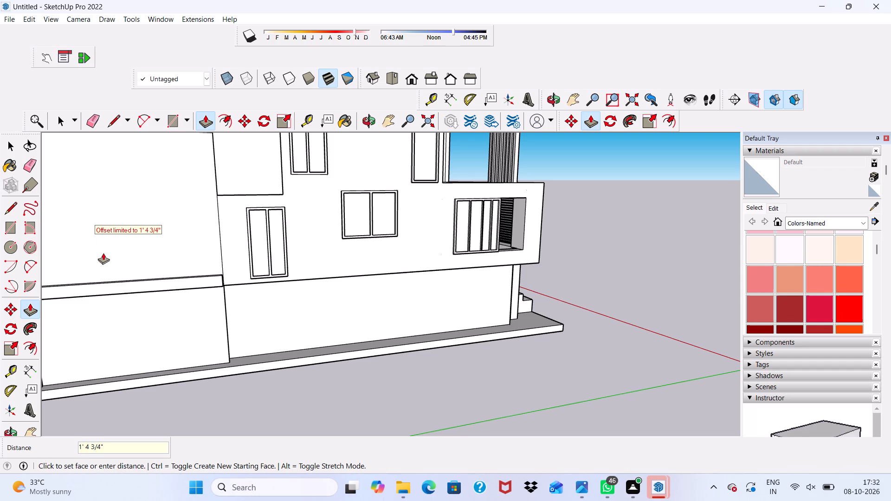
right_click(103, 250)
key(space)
Draw a rectangle about 18' by 14' 11" over the block's side face above the projecting band, up to its top corner.
scroll(103, 249, down, 4)
middle_drag(121, 252, 176, 234)
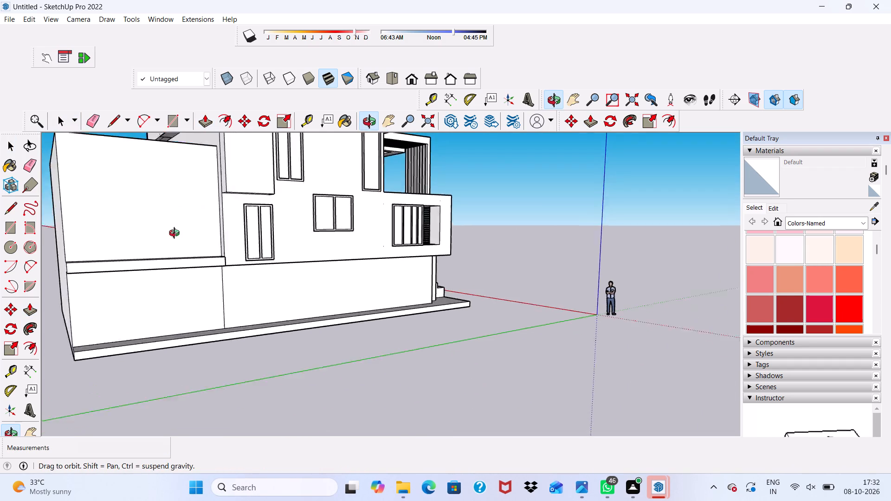
middle_drag(176, 234, 226, 248)
scroll(196, 297, up, 3)
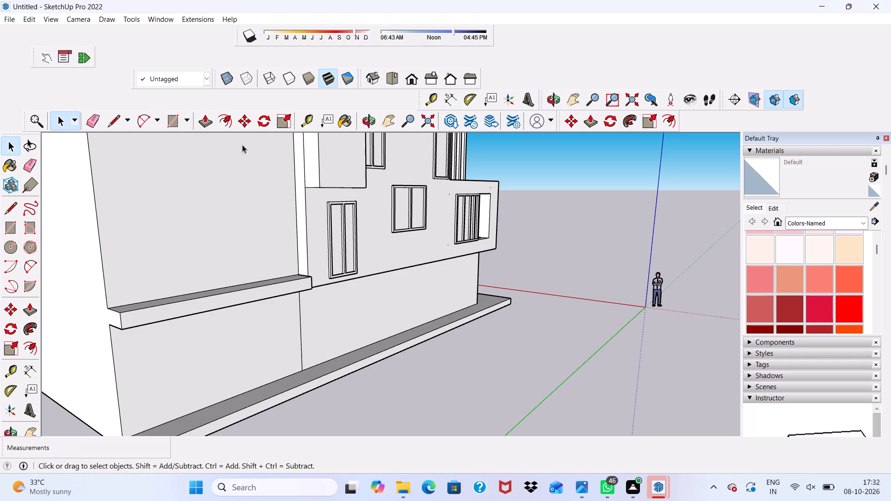
click(166, 119)
scroll(111, 252, up, 2)
scroll(95, 338, up, 2)
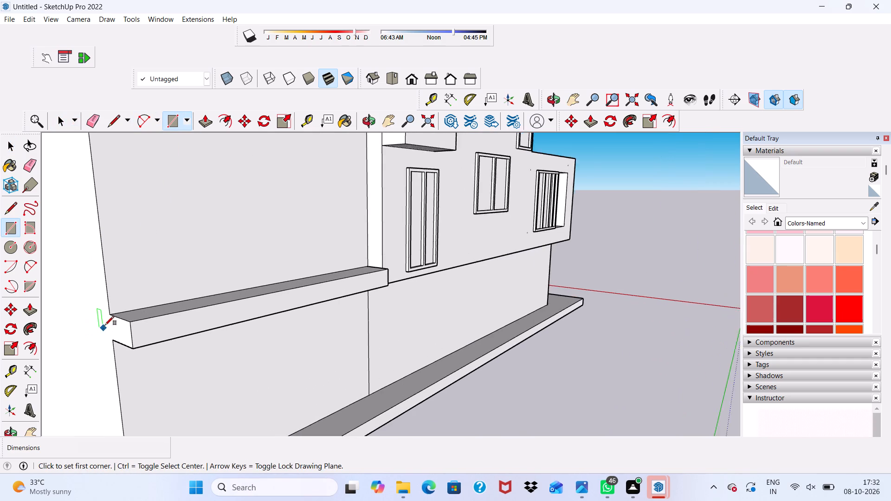
scroll(105, 325, up, 5)
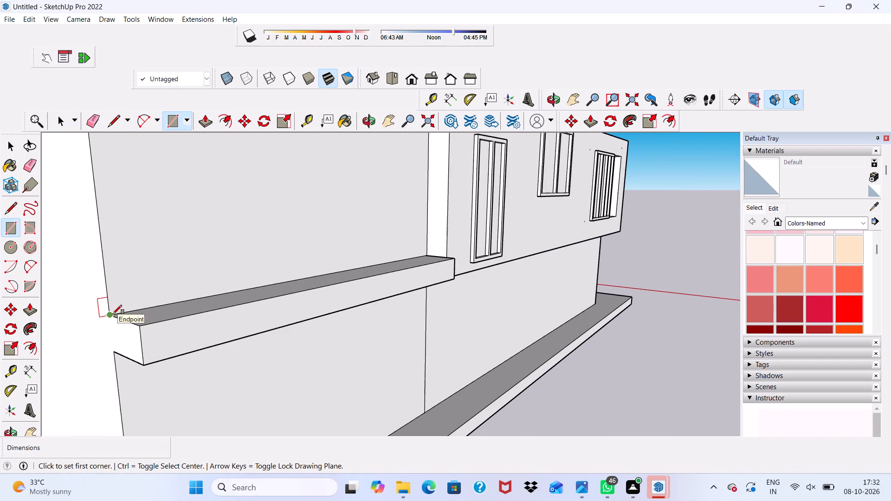
click(113, 314)
scroll(190, 275, down, 5)
scroll(274, 227, down, 12)
scroll(343, 169, up, 3)
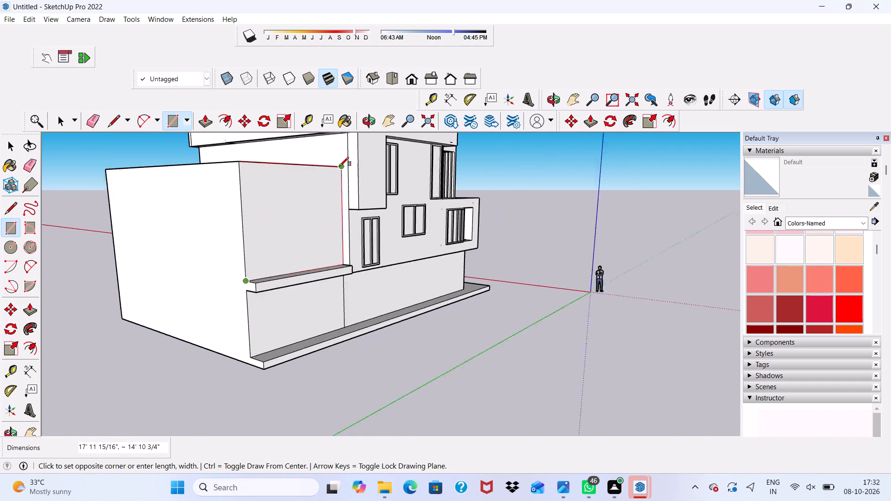
scroll(340, 166, up, 5)
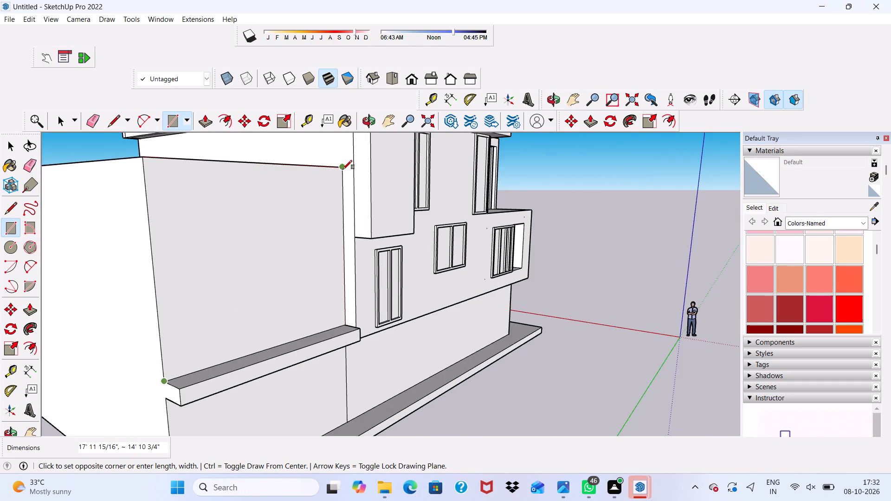
click(343, 169)
key(space)
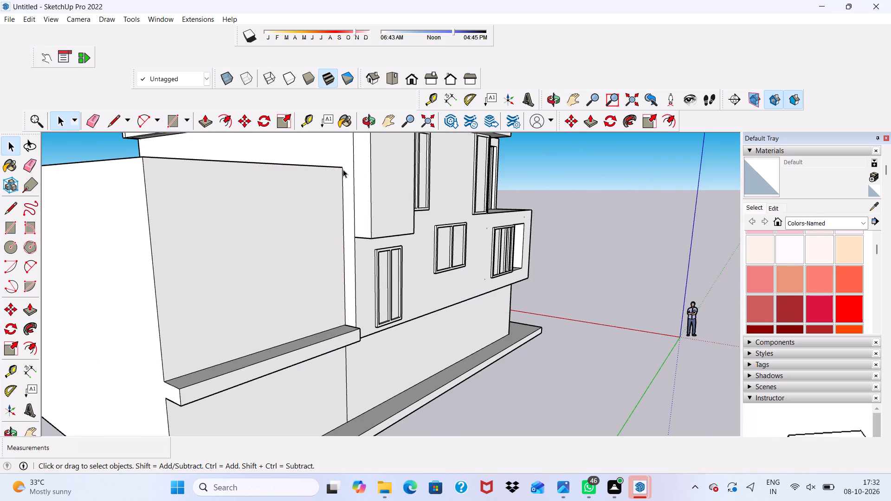
Push/Pull the block's upper side face outward 2', flush with the front of the projecting band.
scroll(206, 235, down, 5)
middle_drag(227, 260, 63, 250)
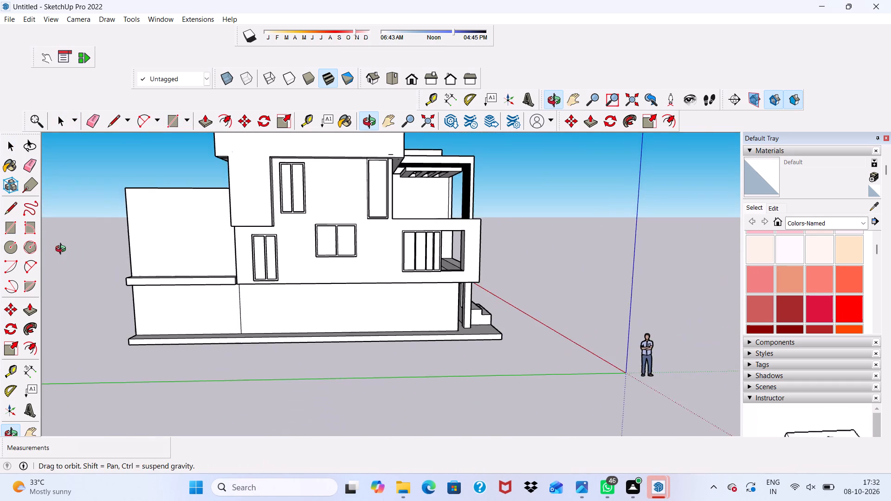
middle_drag(63, 250, 91, 254)
scroll(125, 255, up, 3)
click(154, 246)
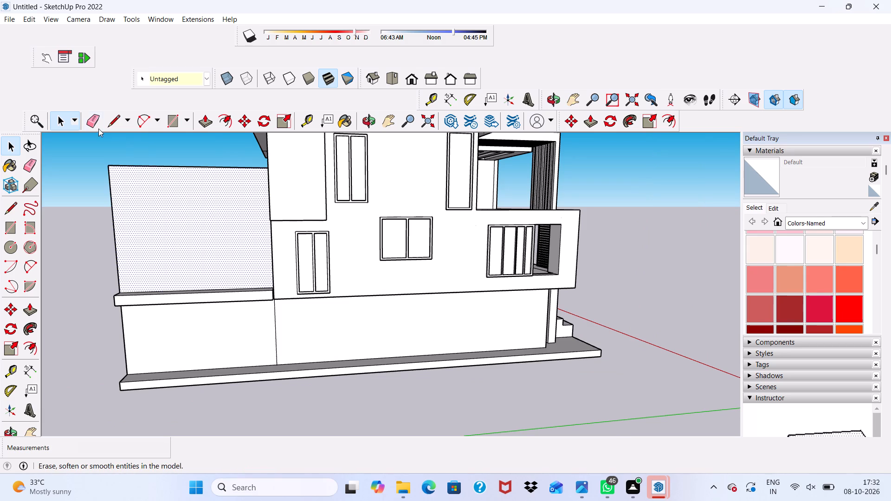
click(207, 122)
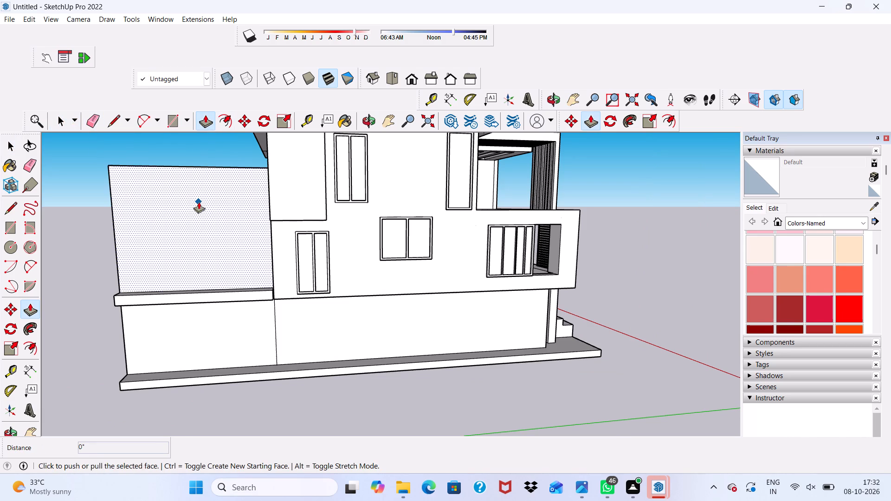
click(199, 202)
scroll(181, 319, up, 6)
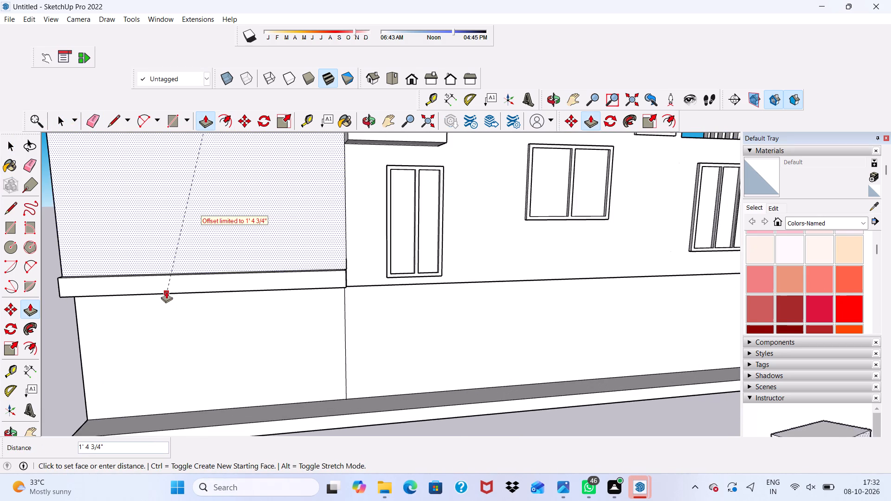
scroll(166, 291, up, 2)
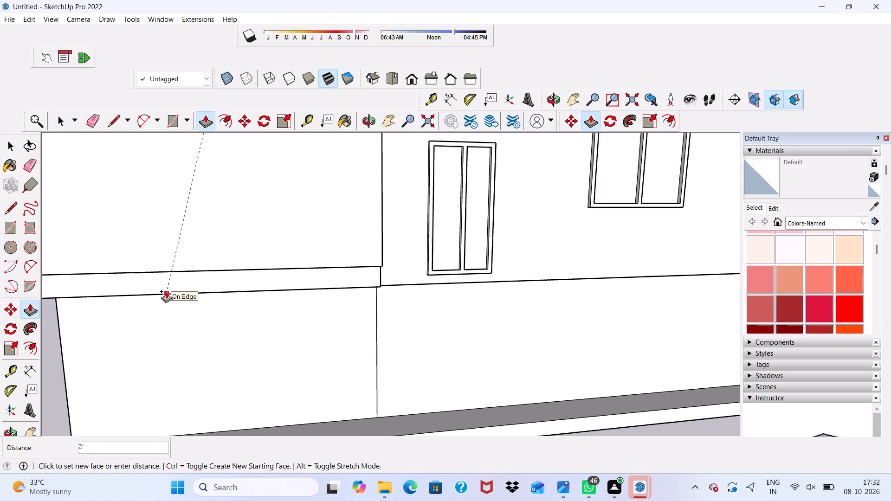
scroll(166, 291, up, 3)
click(168, 289)
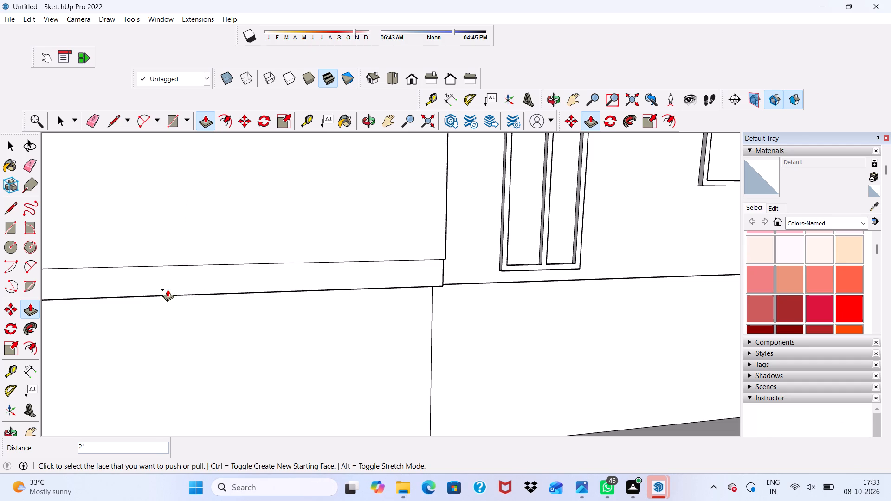
Erase the vertical and short horizontal seams on the rear block's end face and the seam above the band along its side.
scroll(187, 265, down, 9)
middle_drag(261, 251, 407, 227)
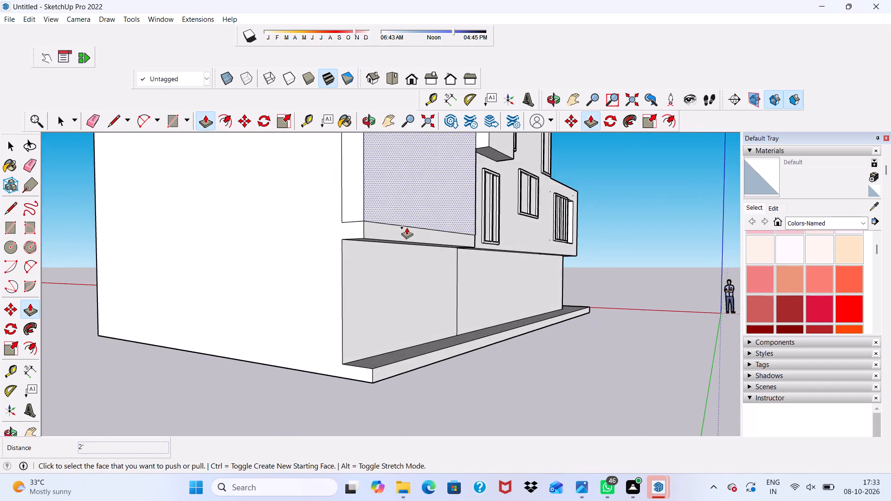
scroll(407, 227, up, 3)
click(90, 125)
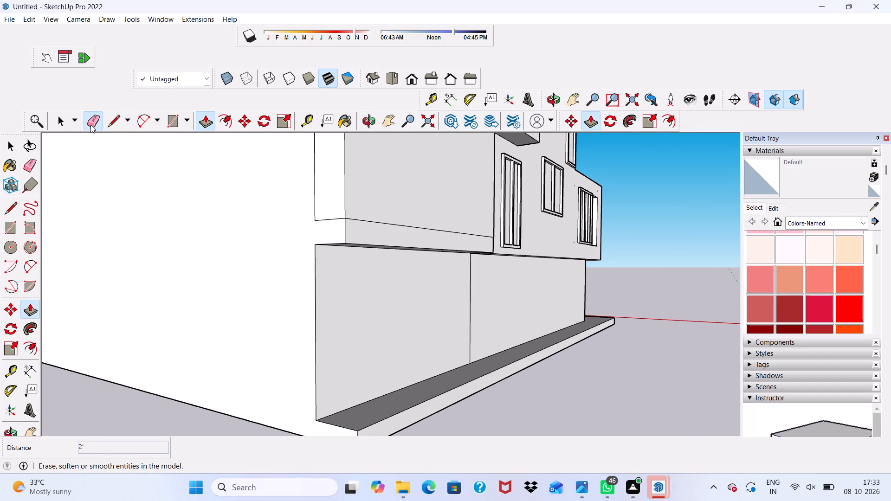
drag(314, 186, 314, 193)
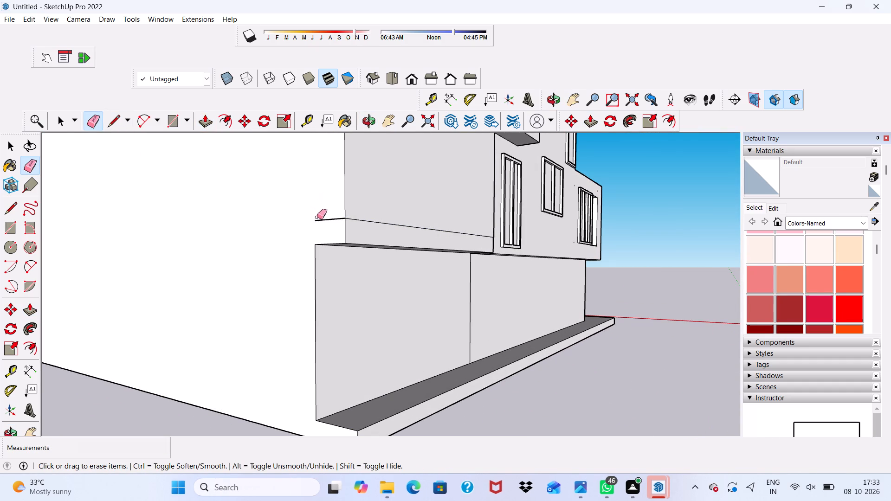
click(323, 220)
drag(365, 216, 368, 224)
scroll(368, 224, down, 3)
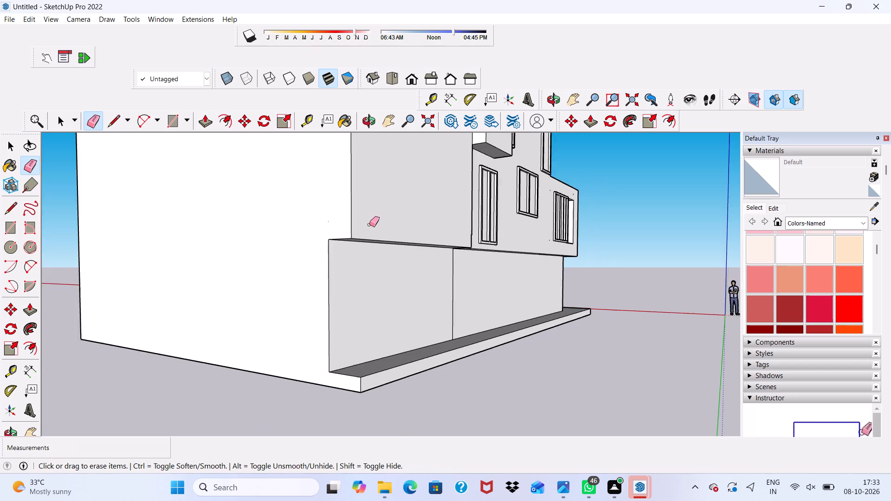
Erase the leftover horizontal edge across the narrow return face where the projecting upper storey meets the existing window wall.
middle_drag(369, 225, 266, 112)
scroll(265, 112, up, 2)
scroll(427, 182, down, 3)
middle_drag(427, 182, 185, 269)
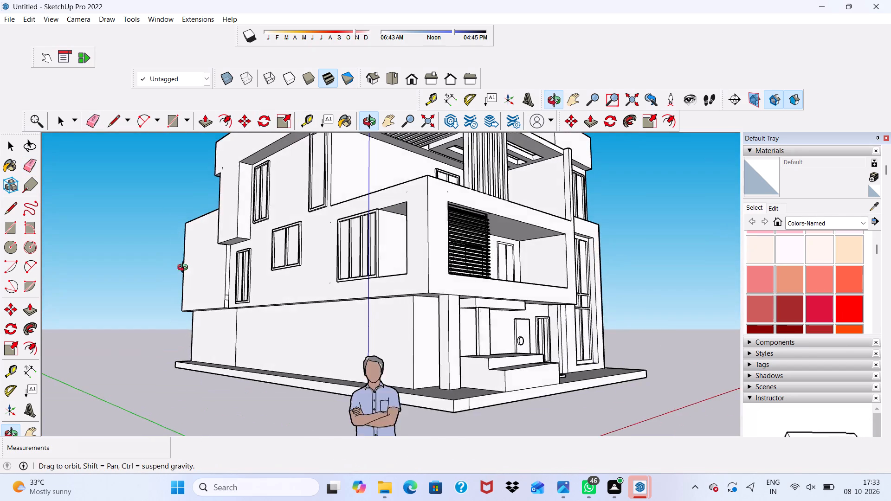
middle_drag(185, 269, 183, 270)
scroll(204, 287, up, 16)
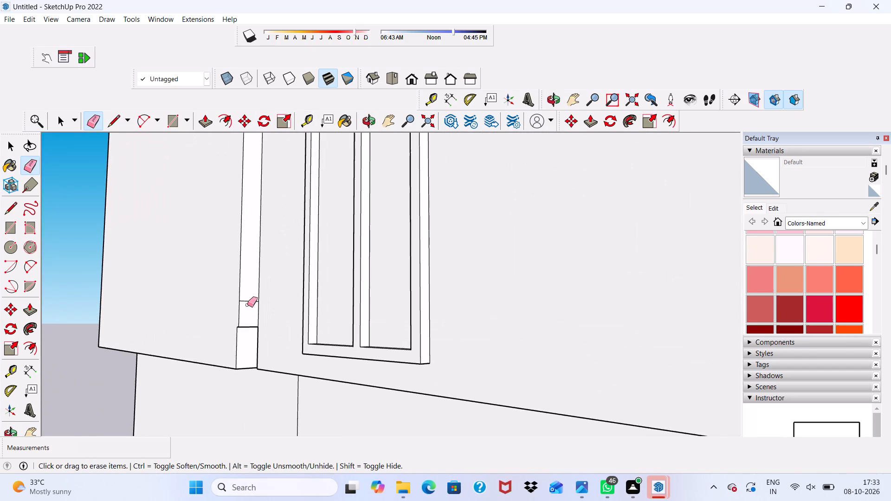
drag(248, 298, 246, 308)
Push/Pull the small ledge on the narrow return down about 1' 2 1/2" to the bottom of the projecting band.
scroll(240, 338, up, 4)
scroll(238, 324, down, 1)
middle_drag(238, 328, 277, 243)
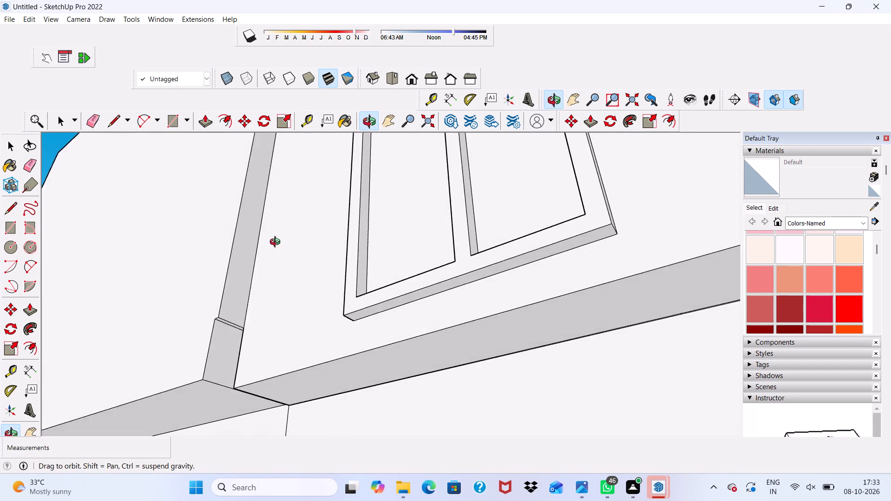
middle_drag(277, 243, 291, 235)
scroll(294, 233, up, 3)
scroll(263, 291, down, 1)
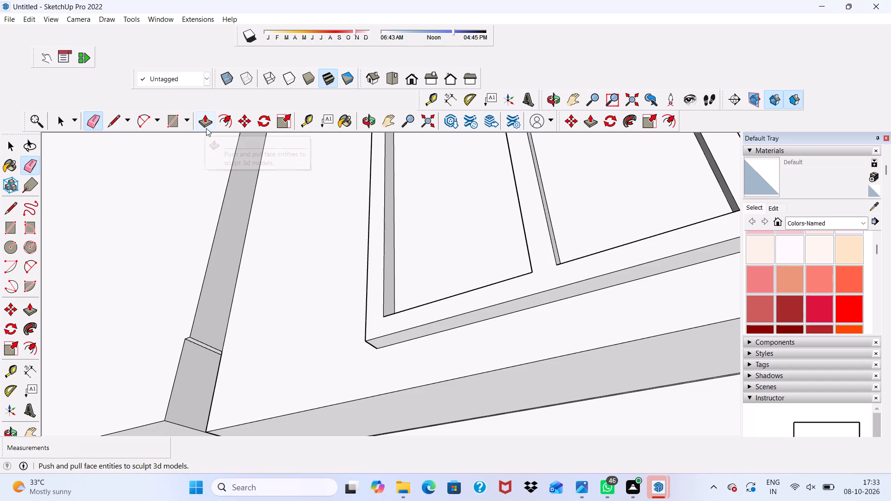
click(203, 121)
scroll(195, 365, up, 13)
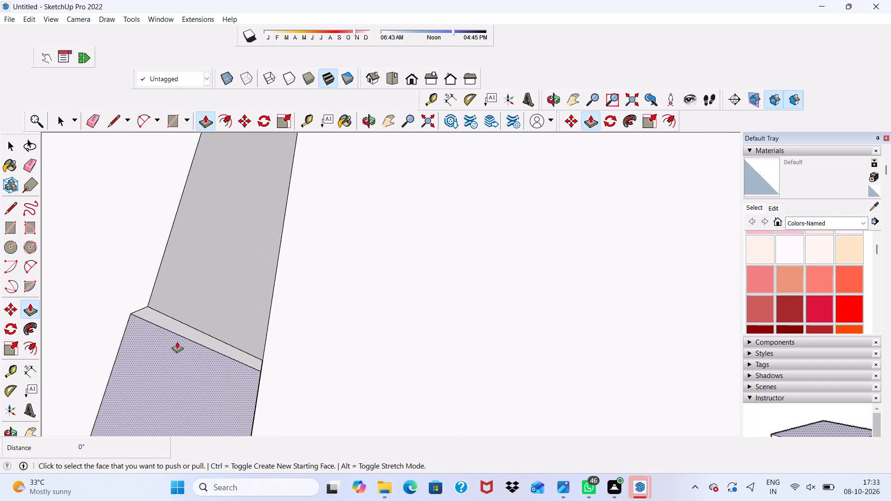
click(181, 332)
scroll(181, 332, down, 14)
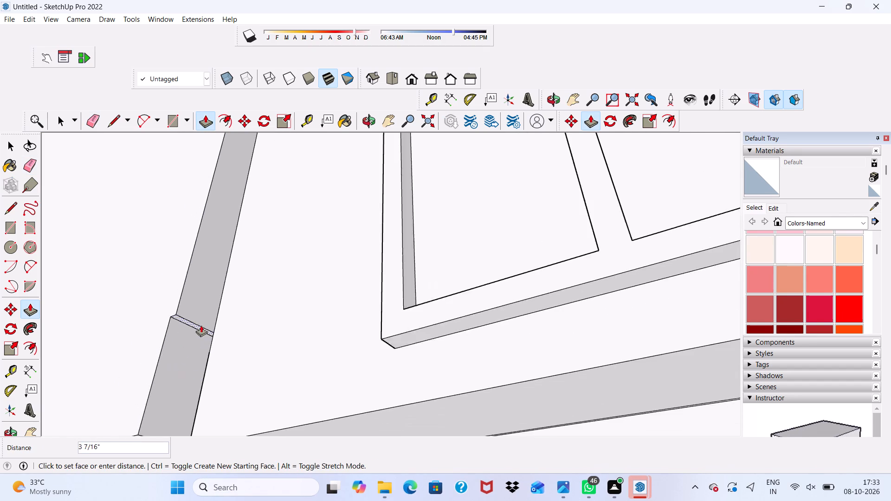
scroll(201, 325, down, 9)
scroll(173, 373, up, 3)
click(168, 378)
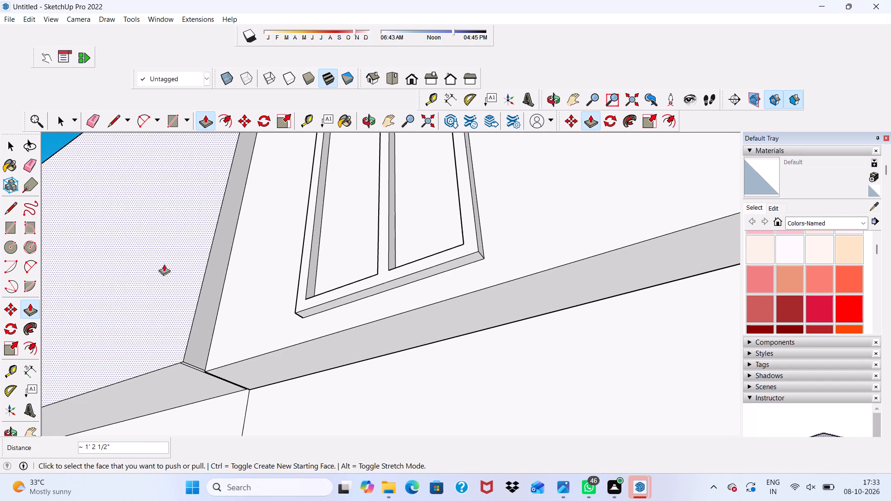
Erase the short leftover edge across the overhang's underside where the rear block joins the existing house.
scroll(192, 313, down, 1)
middle_drag(210, 337, 382, 372)
scroll(382, 374, down, 1)
scroll(170, 373, up, 4)
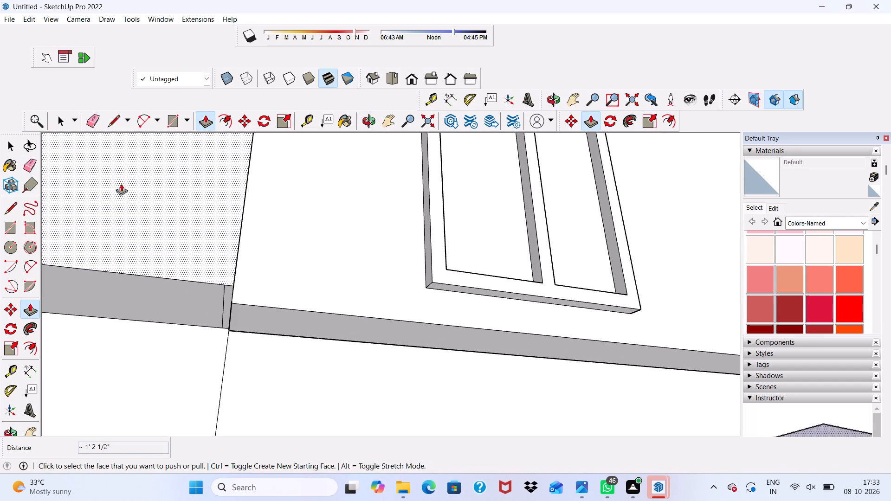
click(93, 114)
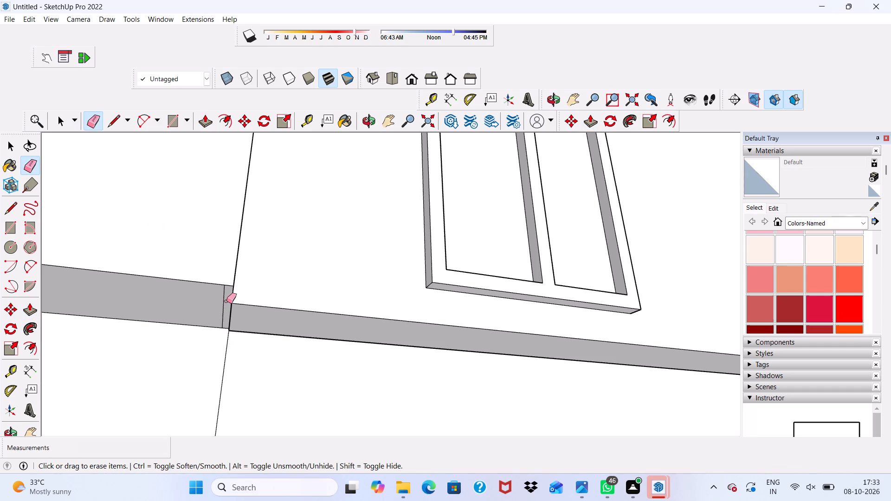
drag(226, 301, 220, 300)
scroll(209, 302, down, 1)
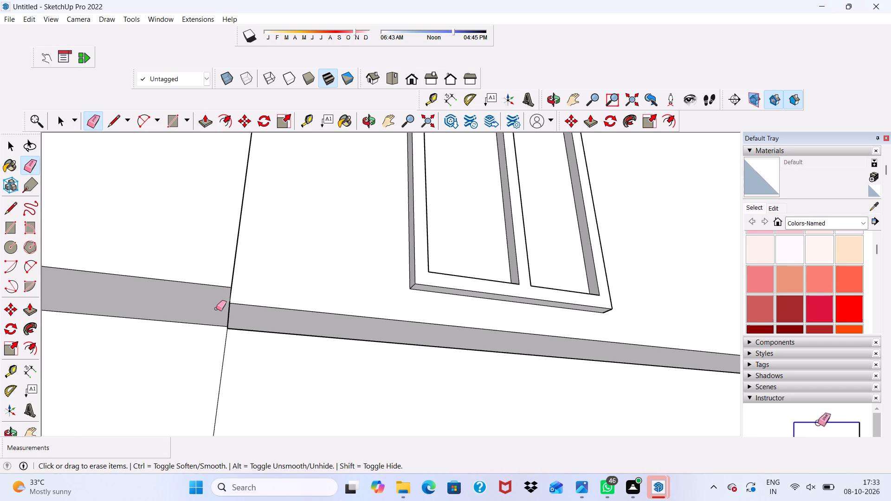
Push/Pull the underside of the rear block's overhang slightly, flush with the adjoining underside of the existing overhang.
scroll(217, 308, down, 1)
middle_drag(224, 308, 373, 316)
key(space)
scroll(340, 305, up, 6)
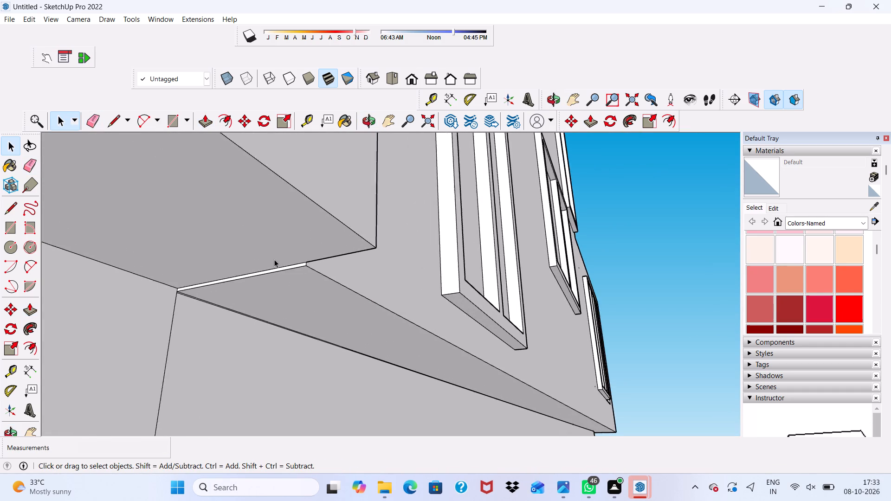
scroll(274, 259, up, 2)
click(274, 259)
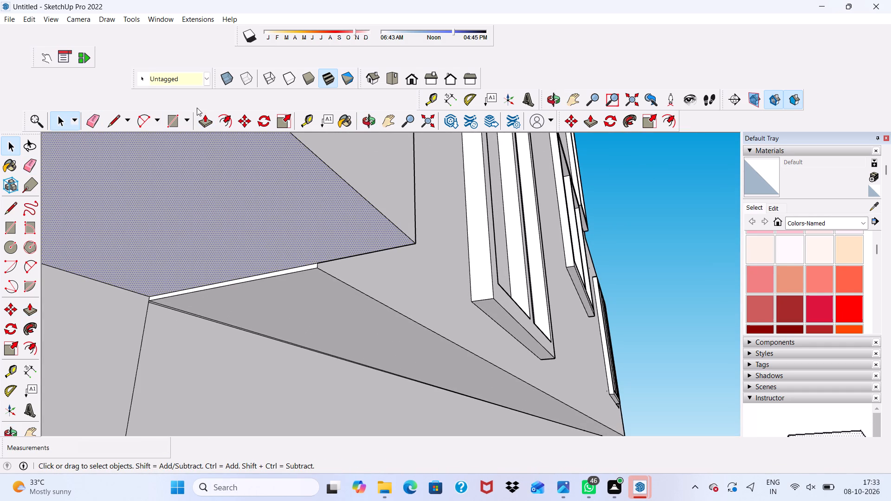
click(203, 116)
drag(196, 223, 197, 227)
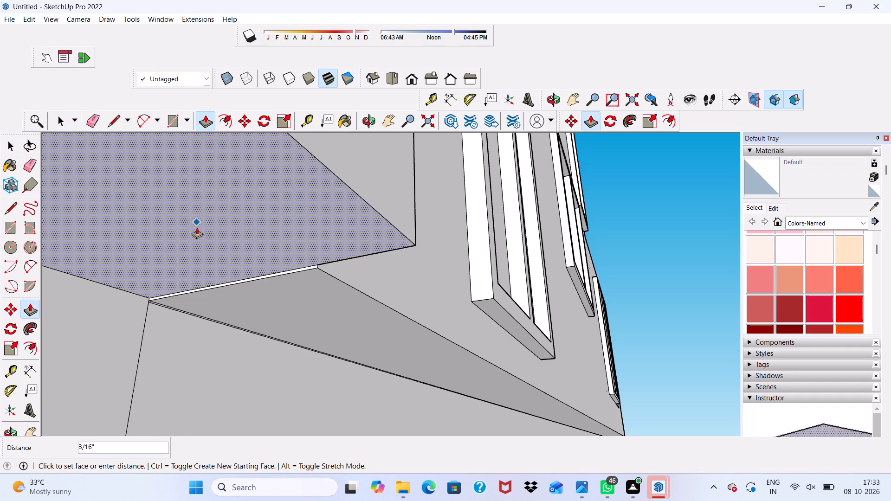
drag(197, 227, 196, 229)
key(space)
scroll(337, 383, down, 4)
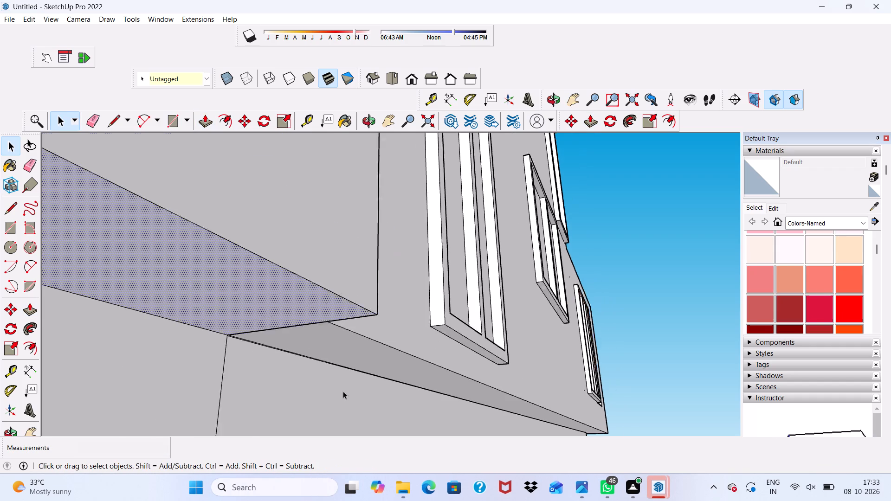
scroll(343, 391, down, 2)
click(652, 295)
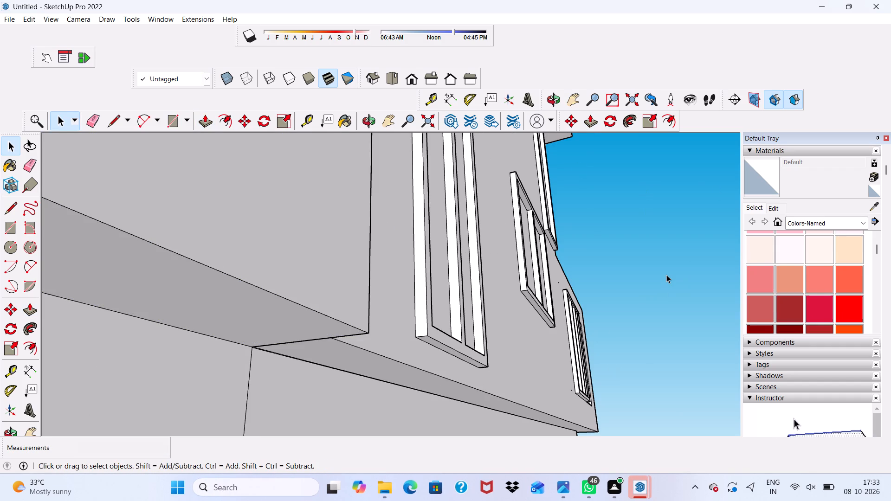
Examine the rear block, its projecting upper storey and the house's window and front sides from several angles.
scroll(666, 275, down, 2)
scroll(666, 273, up, 3)
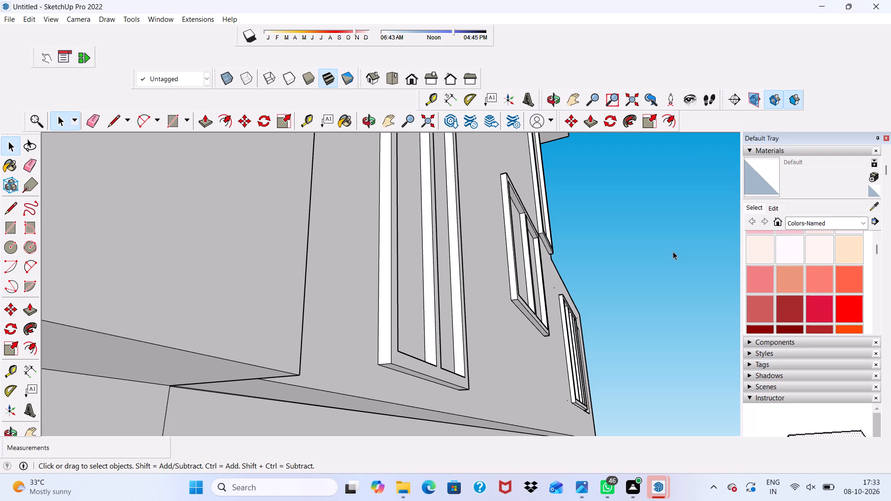
scroll(673, 251, down, 1)
scroll(673, 251, up, 1)
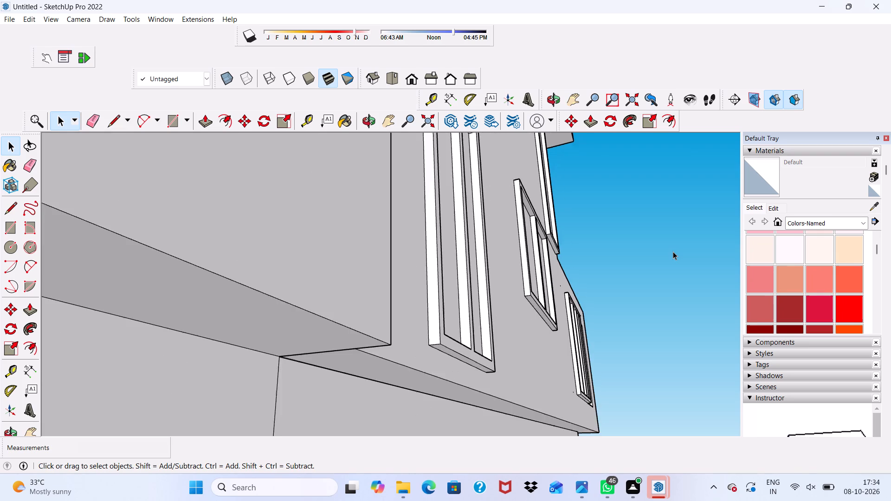
scroll(671, 256, down, 4)
scroll(715, 265, up, 1)
scroll(630, 239, down, 2)
key(space)
scroll(629, 239, down, 4)
middle_drag(629, 239, 614, 260)
scroll(614, 260, up, 1)
scroll(614, 260, down, 7)
middle_click(613, 253)
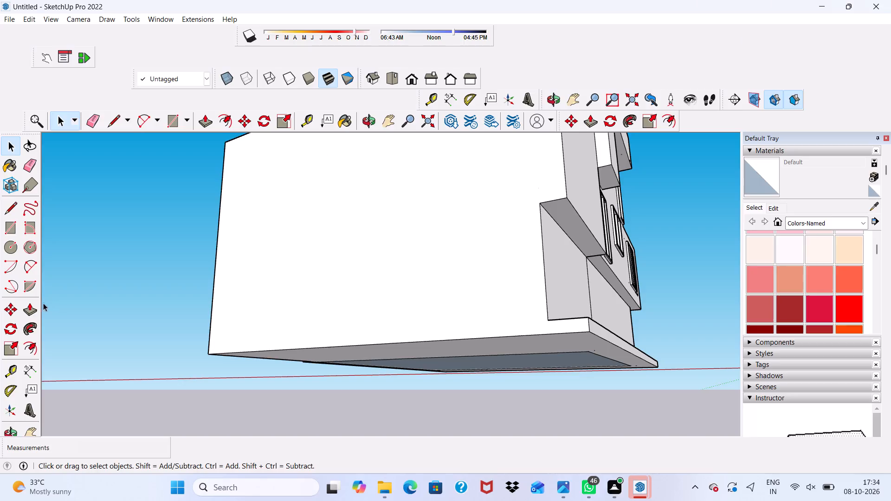
scroll(0, 384, down, 1)
scroll(46, 387, down, 3)
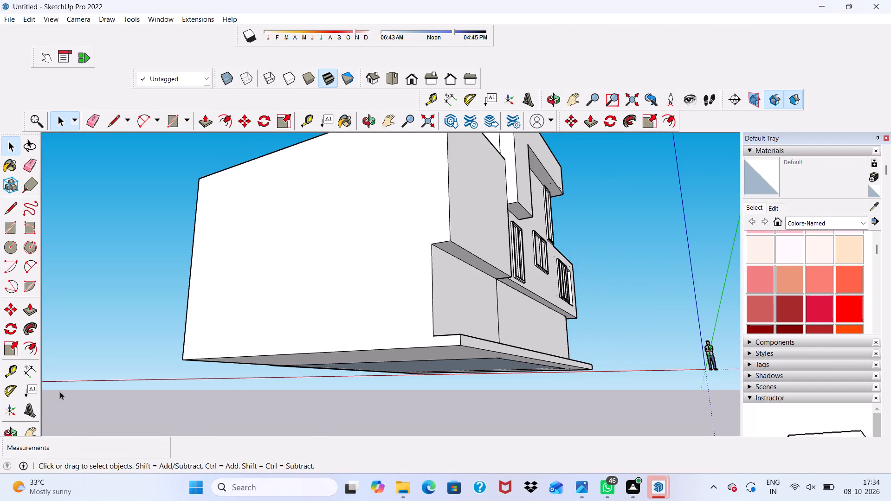
middle_drag(54, 371, 0, 456)
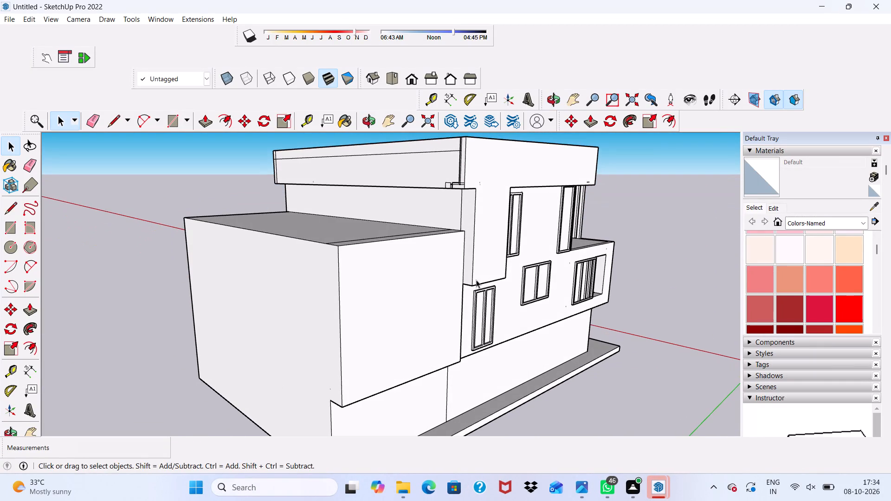
middle_drag(476, 280, 127, 317)
scroll(479, 311, down, 1)
scroll(370, 364, up, 4)
scroll(359, 277, down, 5)
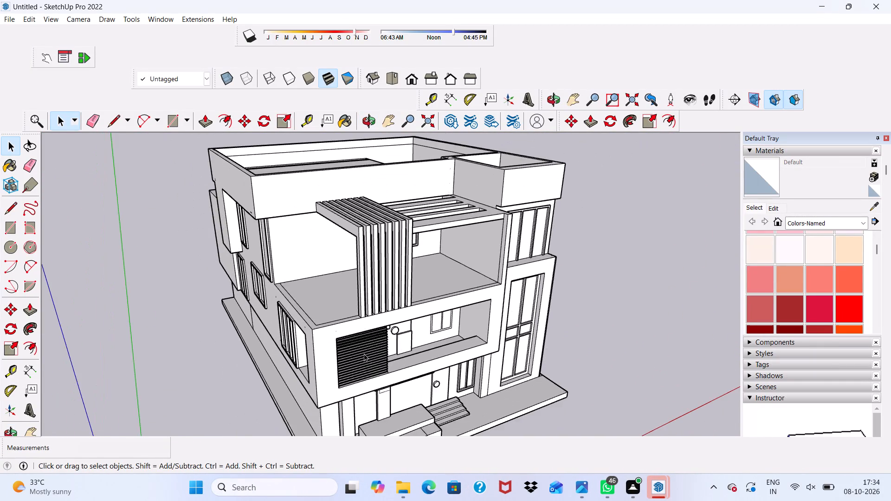
middle_drag(363, 353, 441, 272)
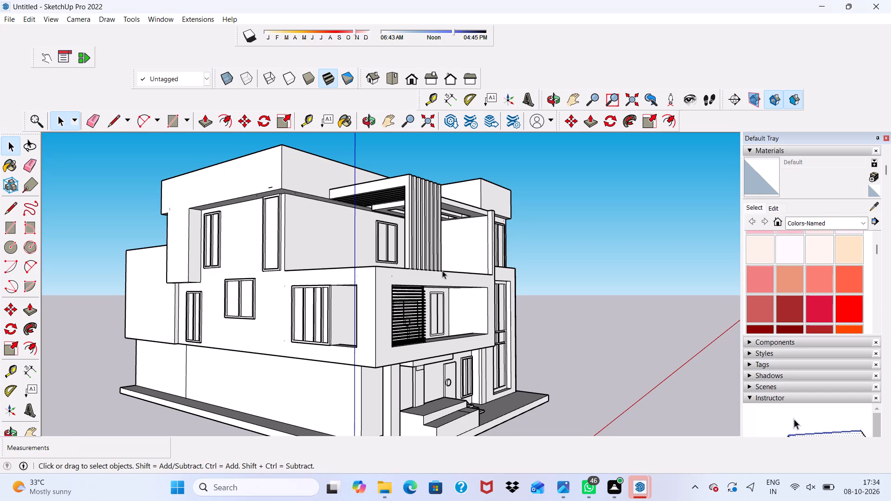
scroll(354, 226, down, 1)
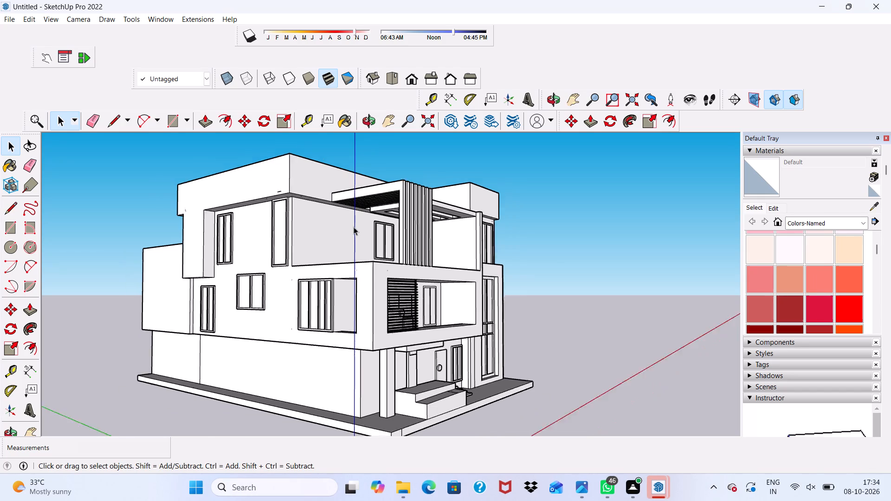
scroll(354, 227, down, 1)
middle_drag(368, 242, 570, 234)
scroll(172, 269, up, 4)
scroll(170, 268, down, 2)
middle_click(170, 268)
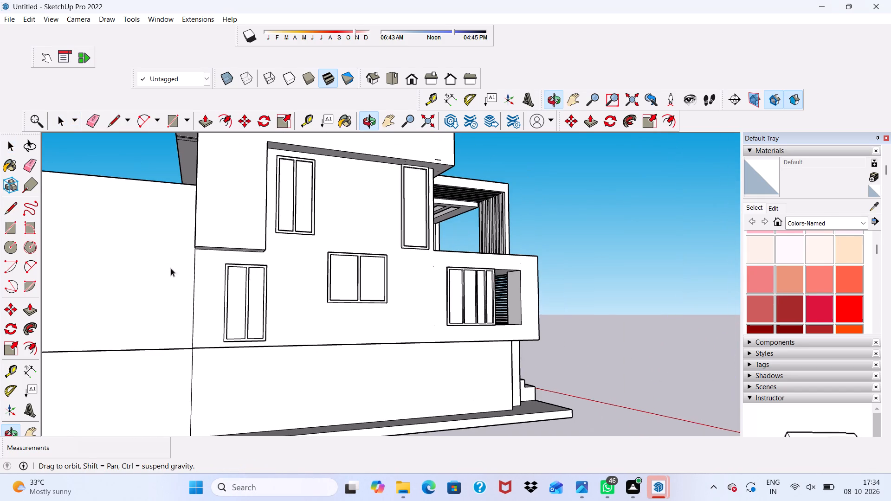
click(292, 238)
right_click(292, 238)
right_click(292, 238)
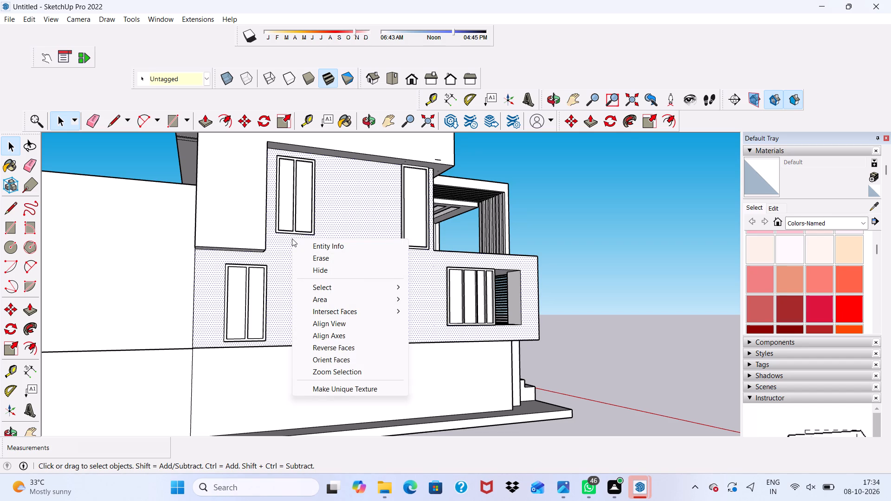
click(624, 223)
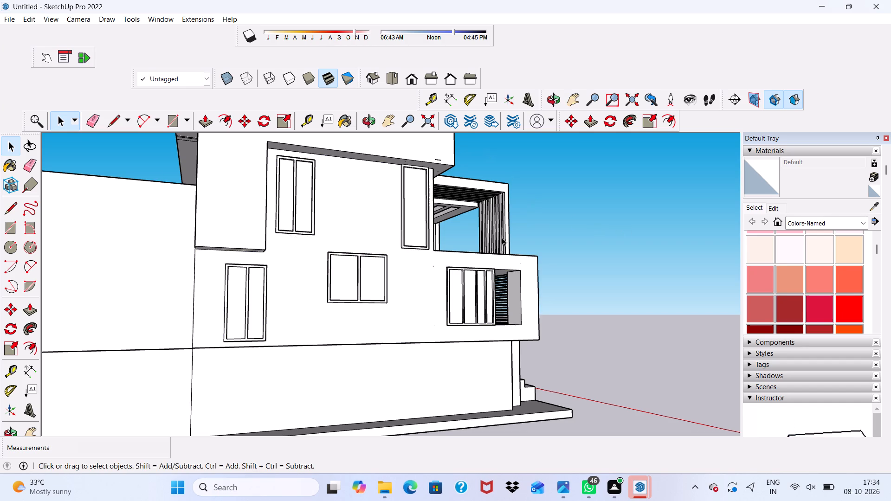
Draw an upright window rectangle about 9' 1" high by 5' 3" wide on the rear block's side wall.
scroll(250, 279, up, 4)
scroll(250, 279, down, 8)
middle_drag(405, 295, 161, 289)
scroll(173, 289, up, 2)
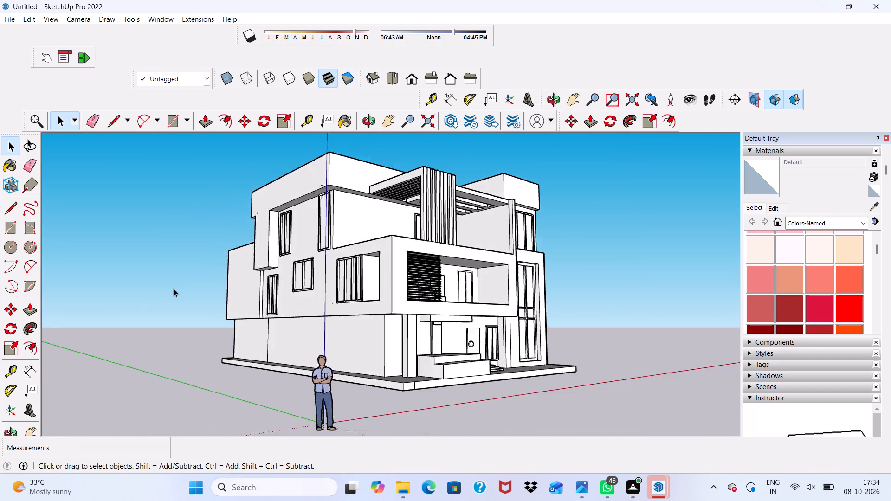
scroll(174, 289, up, 2)
scroll(187, 285, down, 1)
scroll(190, 285, up, 1)
scroll(223, 276, down, 1)
middle_drag(238, 279, 363, 290)
scroll(239, 279, up, 1)
scroll(278, 269, up, 3)
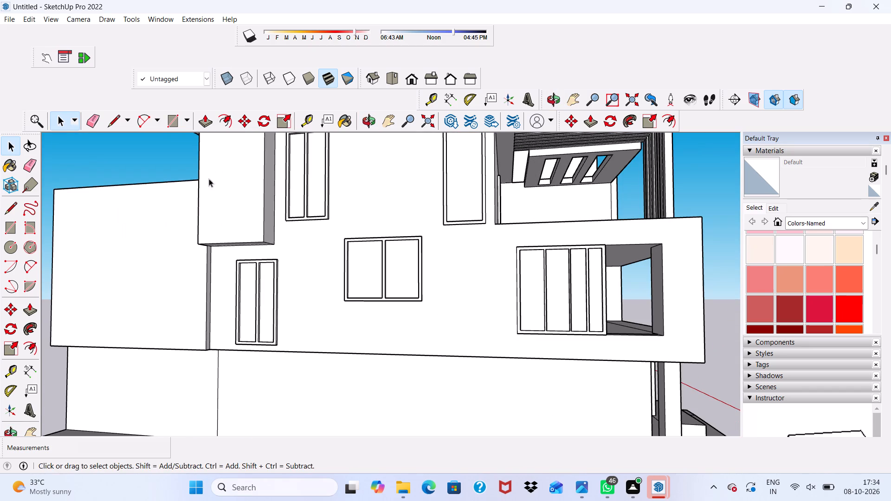
click(168, 116)
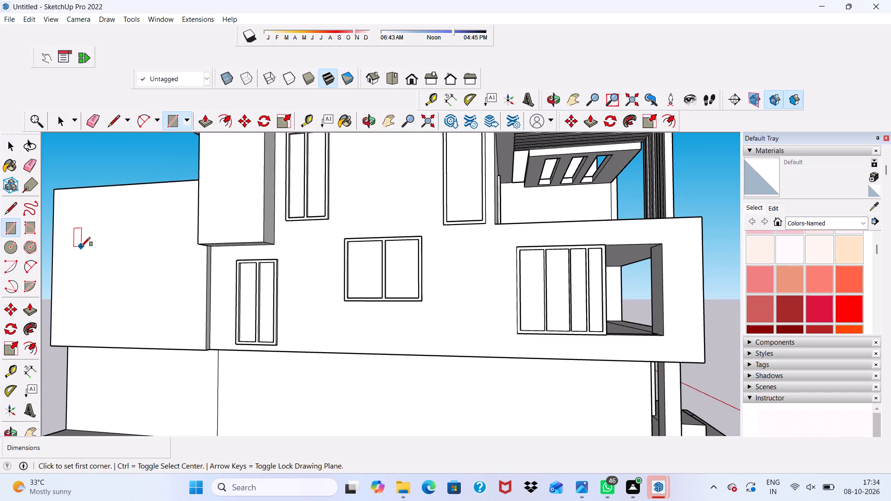
scroll(90, 234, up, 3)
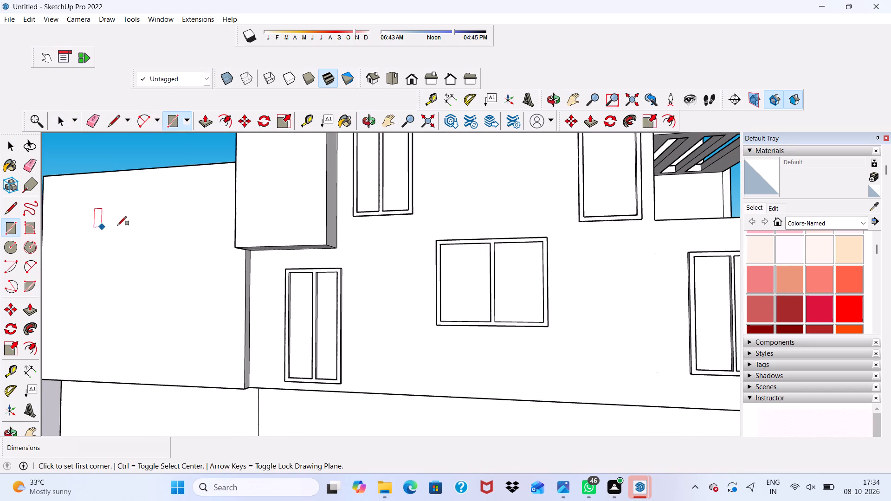
click(112, 222)
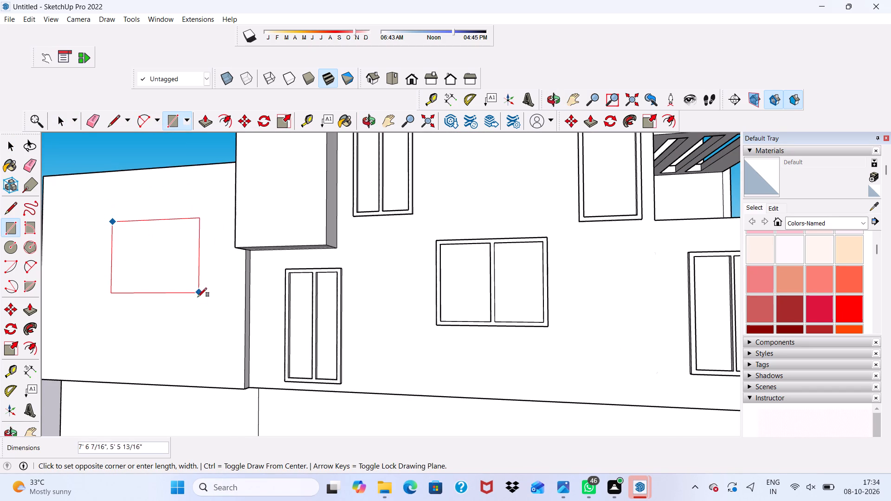
click(170, 343)
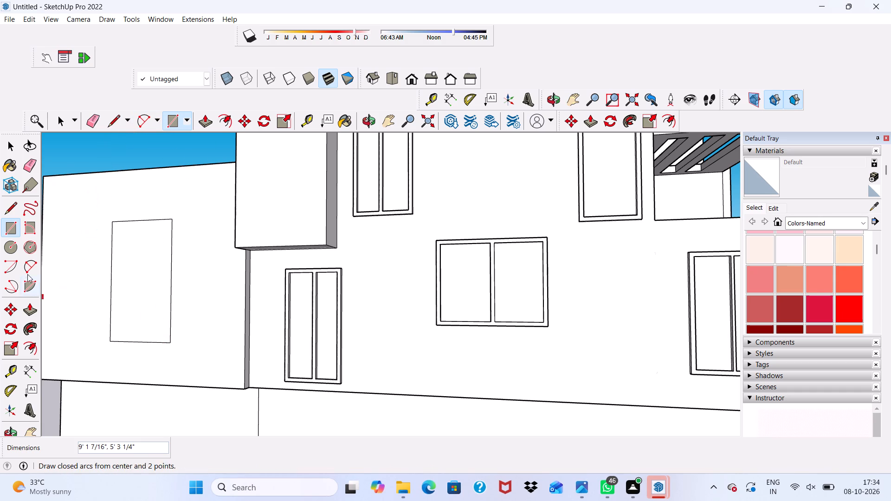
Offset the window rectangle's outline 3" inward to form the frame.
click(229, 116)
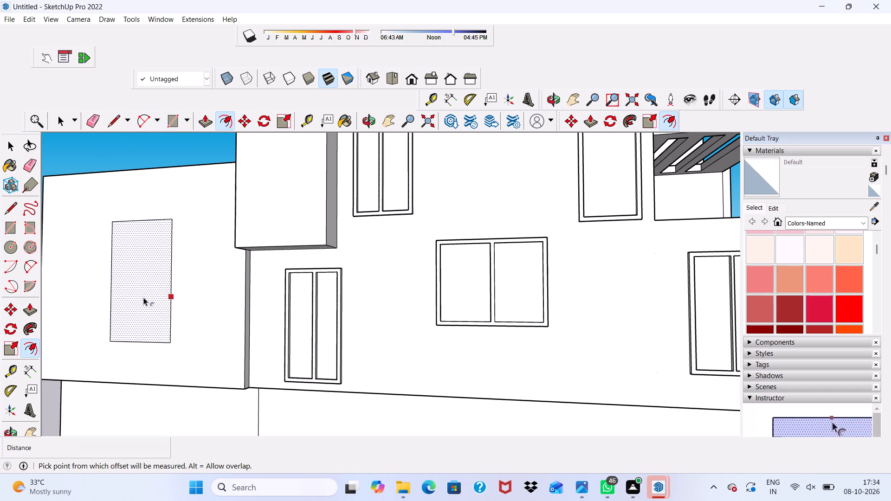
click(143, 291)
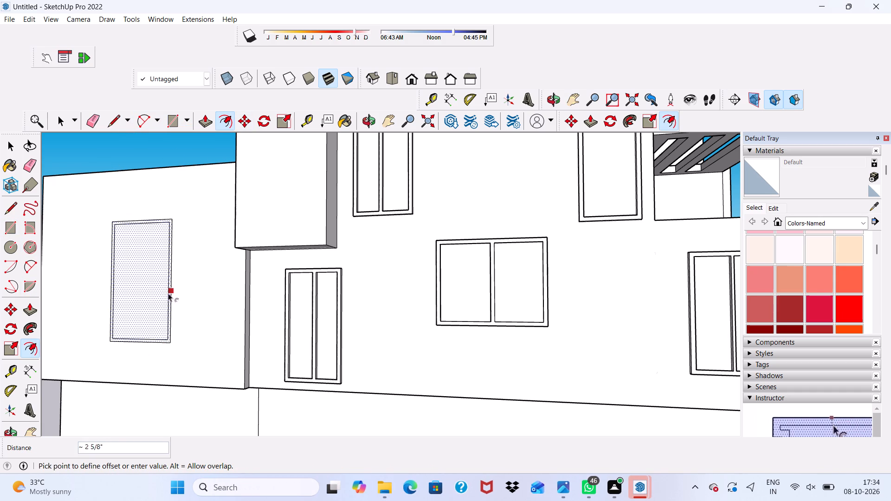
text(3")
key(Return)
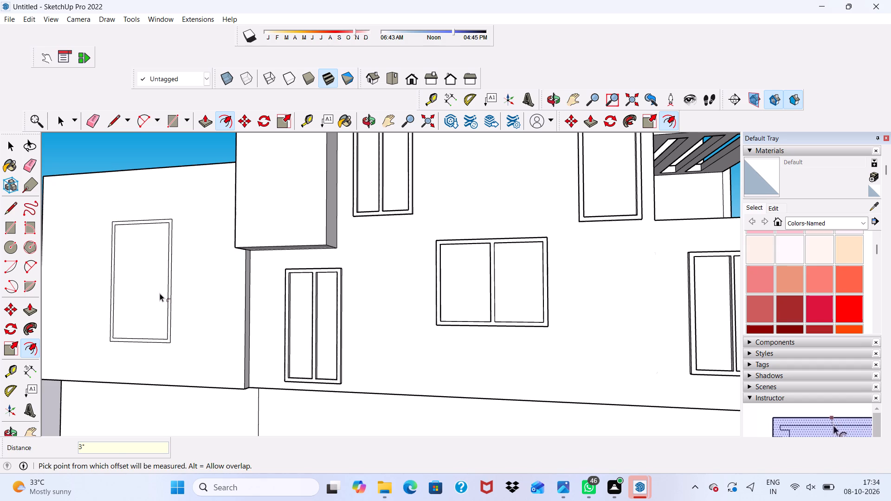
key(space)
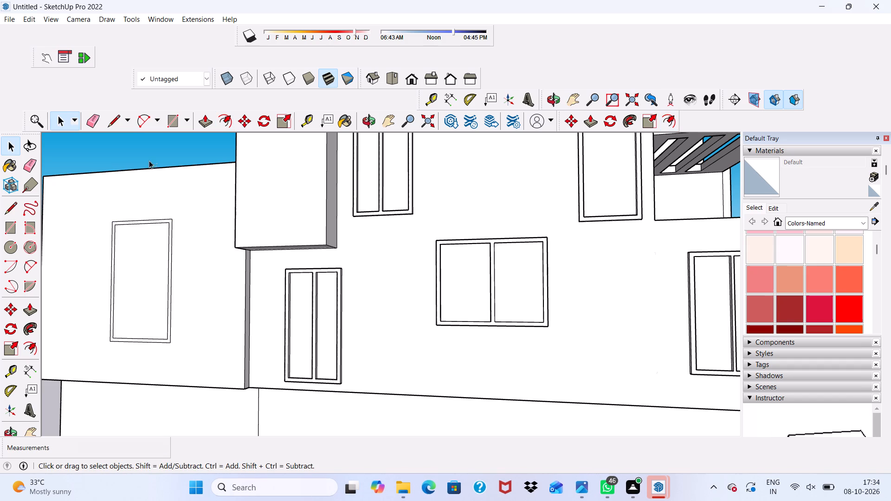
Push/Pull the frame face of the rear block's window outward 3".
click(206, 122)
scroll(49, 289, up, 5)
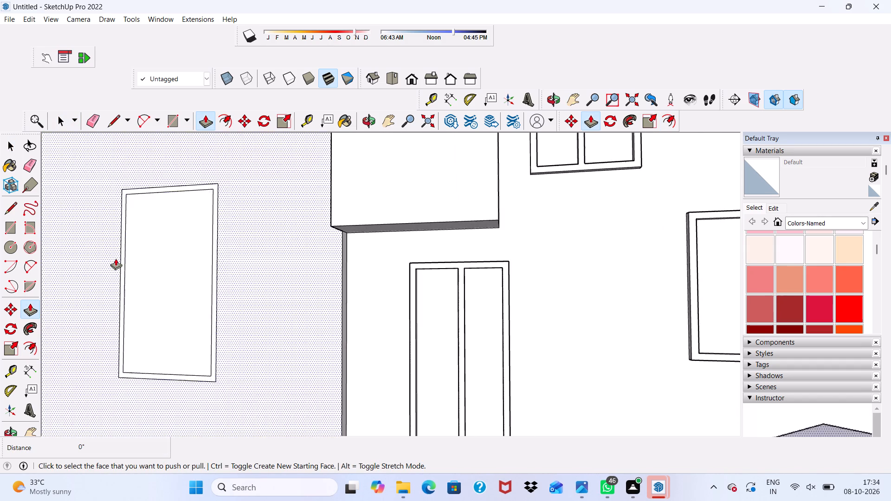
scroll(116, 258, up, 2)
click(121, 273)
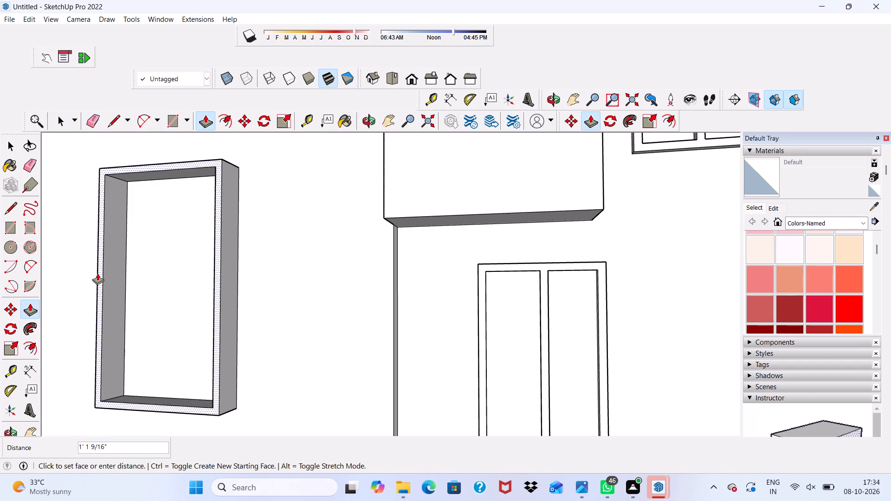
text(3")
key(Return)
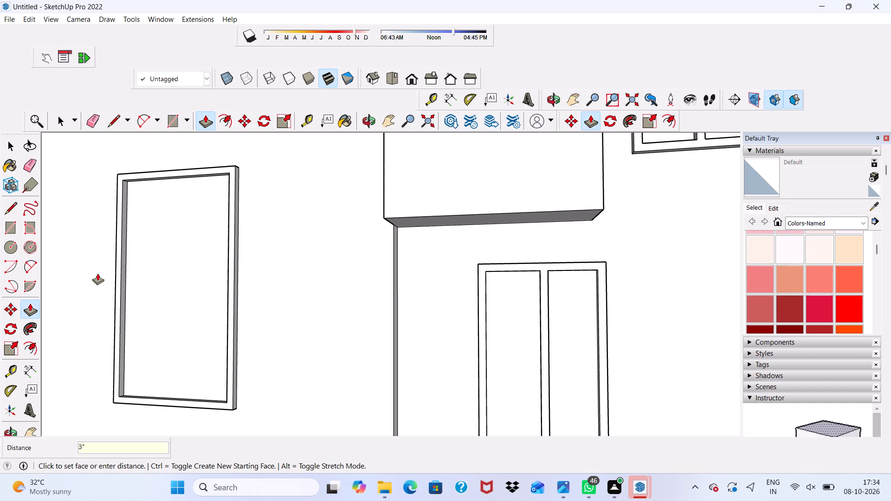
scroll(91, 236, down, 10)
middle_drag(170, 253, 175, 274)
scroll(174, 266, down, 1)
scroll(175, 274, up, 1)
key(space)
Draw a horizontal line about 18' long across the rear block's side wall, just below its top edge.
scroll(71, 141, up, 7)
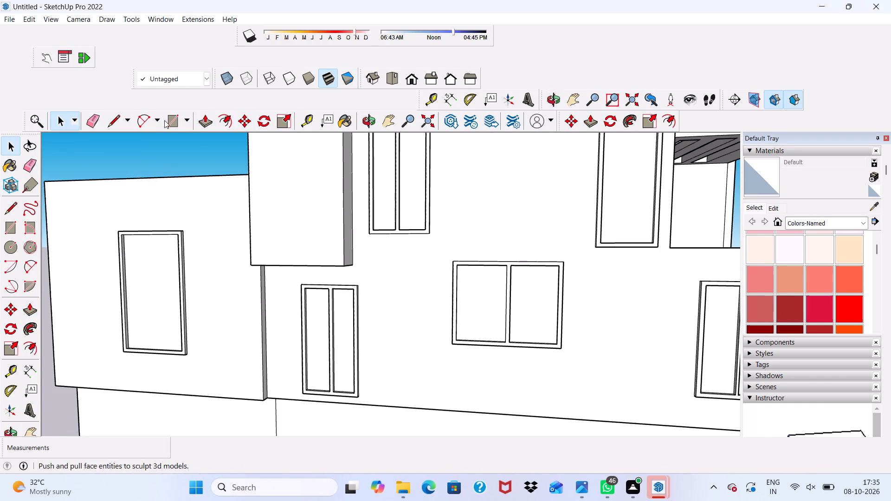
click(110, 119)
scroll(229, 262, up, 1)
scroll(229, 262, down, 1)
middle_drag(229, 262, 311, 240)
scroll(45, 141, up, 3)
scroll(58, 168, down, 2)
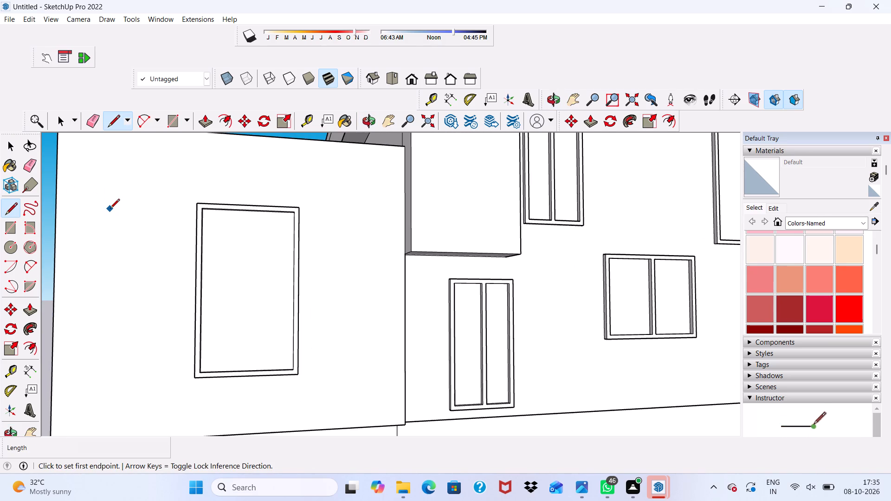
middle_drag(114, 210, 116, 222)
scroll(114, 212, down, 1)
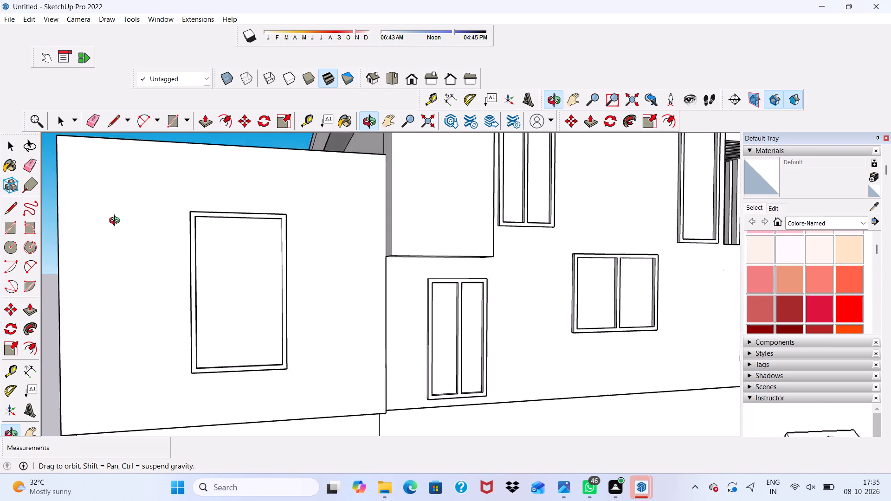
middle_drag(116, 222, 108, 260)
scroll(65, 206, up, 3)
scroll(57, 186, down, 8)
scroll(96, 191, up, 1)
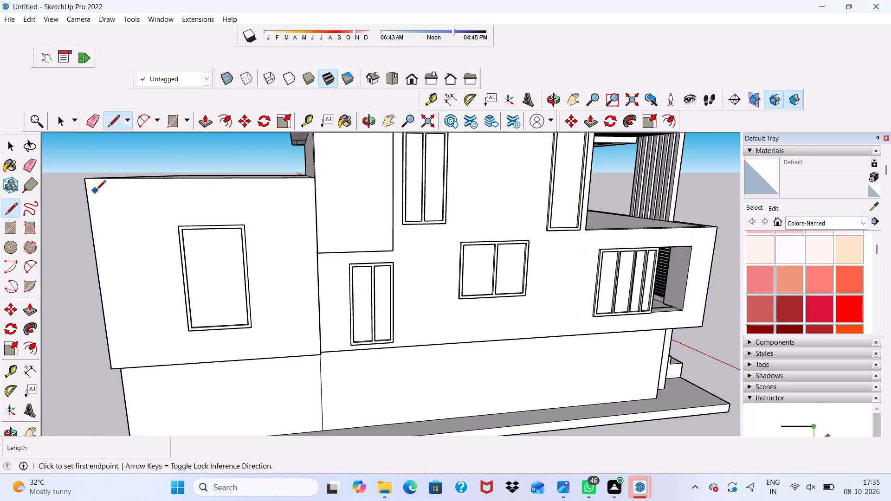
scroll(96, 191, up, 6)
click(79, 180)
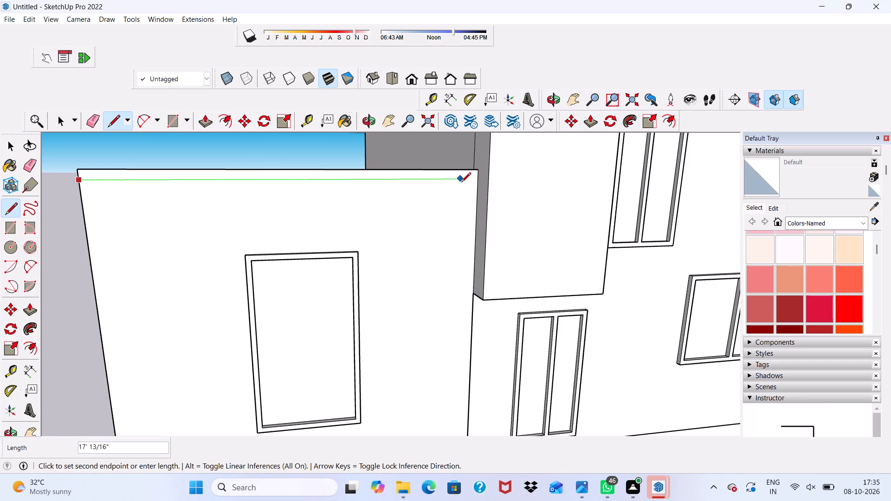
click(476, 184)
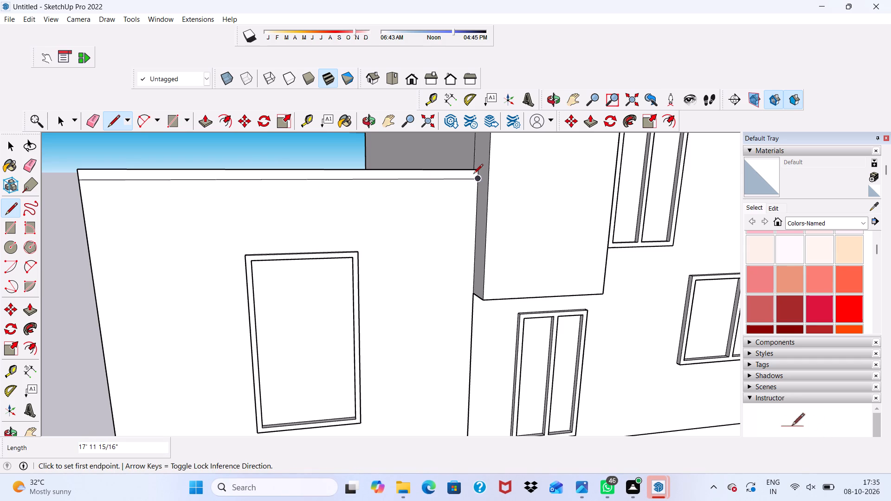
Draw a vertical line about 15' 8" from that line to the wall's bottom edge, near the corner adjoining the house.
click(459, 181)
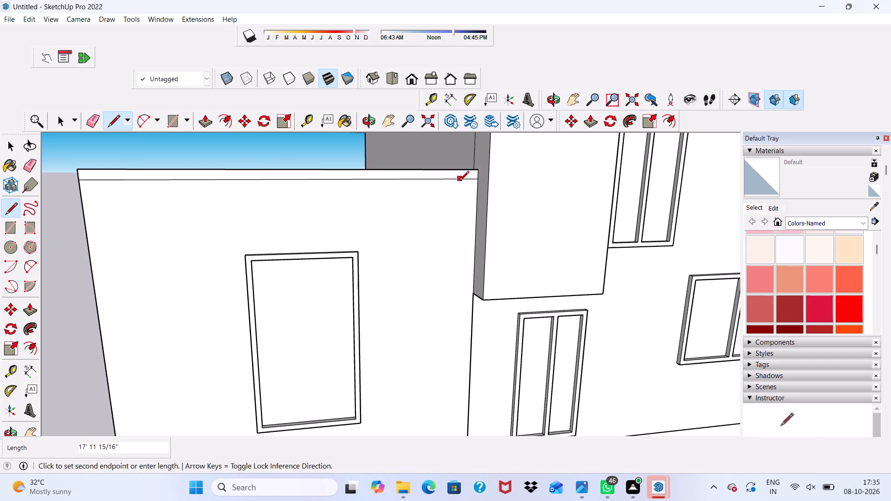
scroll(459, 181, down, 9)
scroll(480, 252, up, 2)
scroll(450, 346, up, 3)
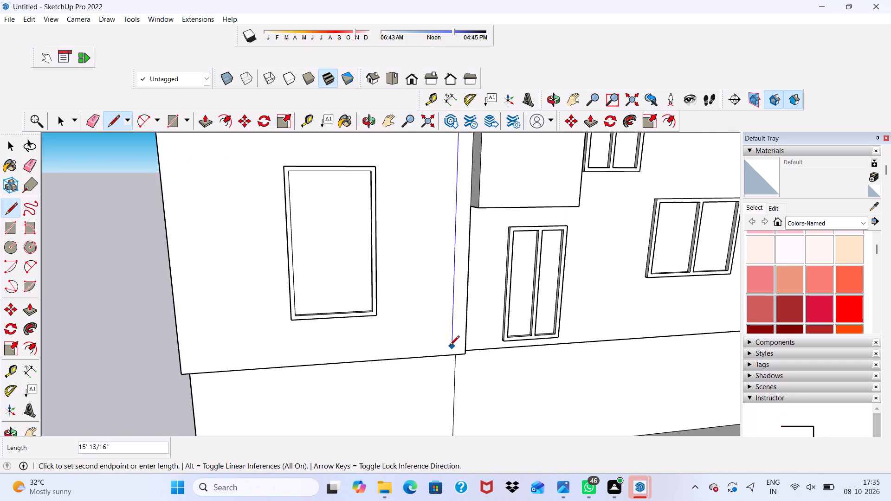
click(453, 353)
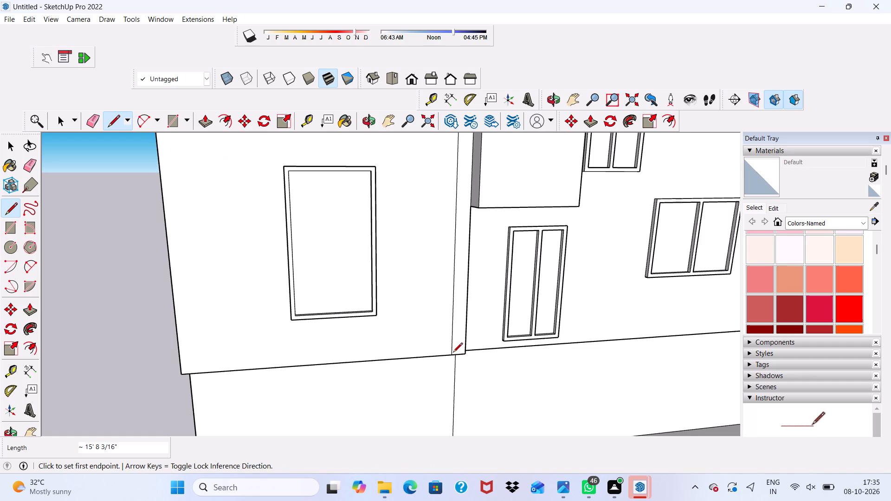
Erase the short line segment at the corner so the top and side strips form one L-shaped face.
click(85, 123)
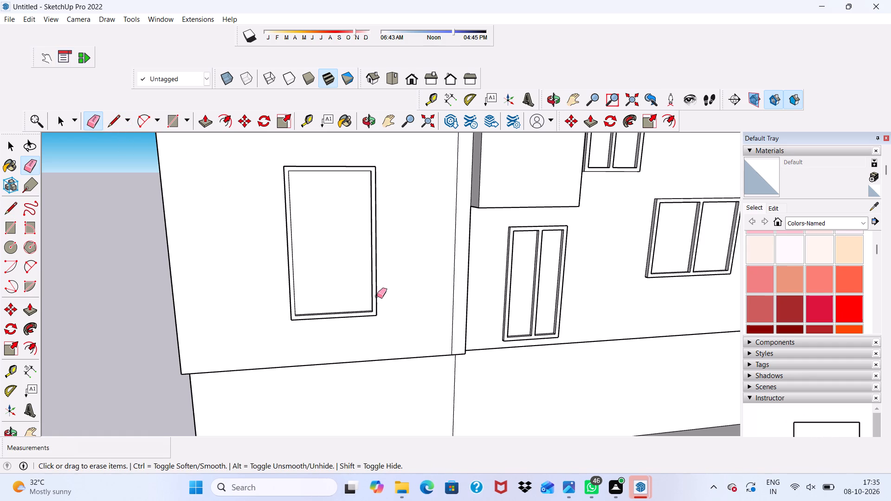
scroll(301, 372, down, 6)
scroll(394, 235, up, 11)
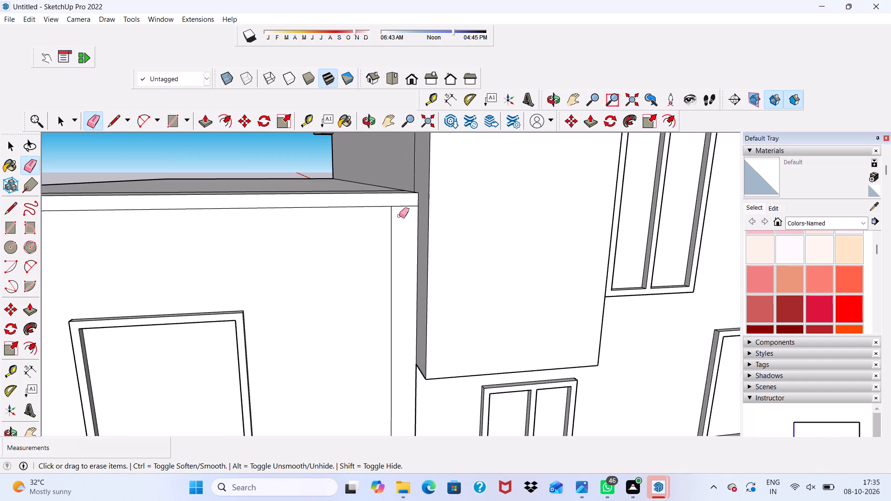
click(400, 207)
key(space)
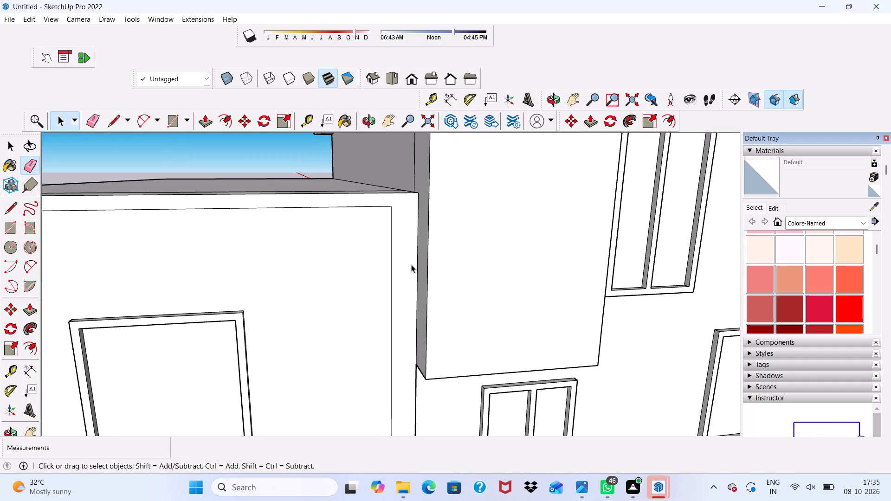
Push/Pull the L-shaped border strip on the rear block's side wall outward 1'.
click(404, 257)
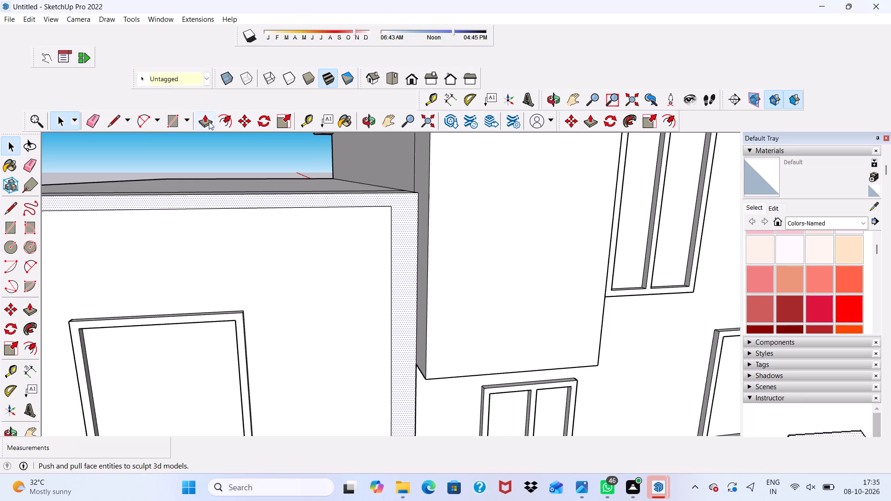
click(209, 122)
click(396, 242)
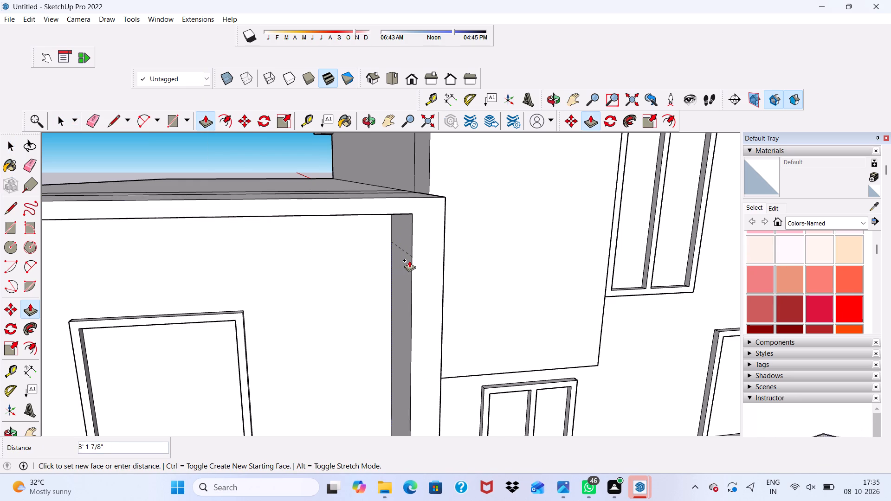
text(1')
key(Return)
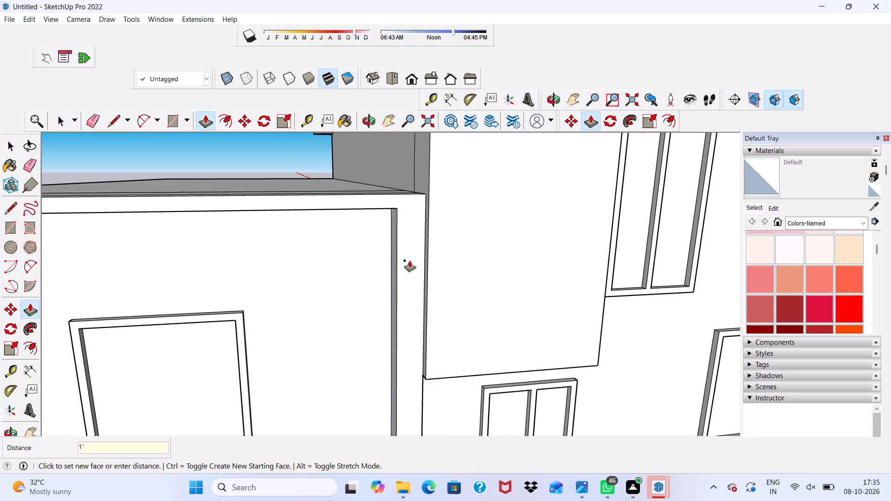
Erase the vertical seam on the border's return face, below the projecting upper storey.
scroll(409, 260, up, 2)
scroll(408, 260, down, 8)
middle_drag(399, 240, 391, 221)
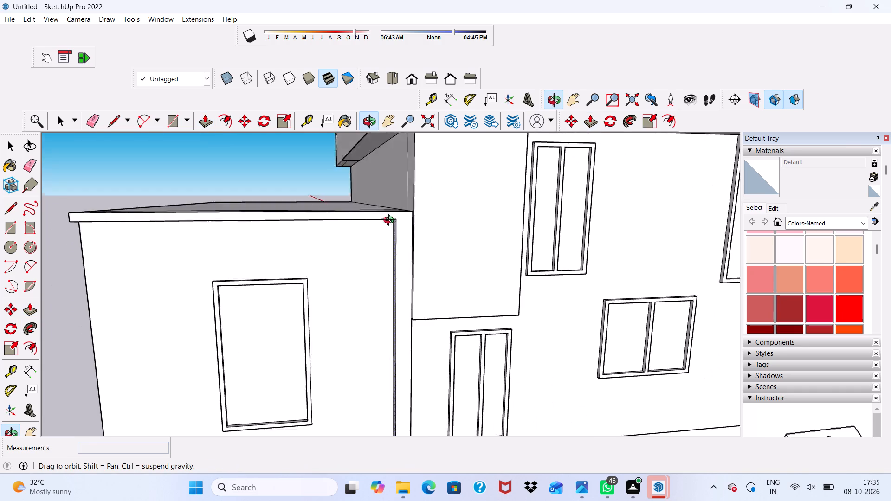
middle_drag(391, 221, 326, 176)
scroll(310, 193, up, 2)
scroll(309, 193, down, 4)
middle_drag(329, 244, 295, 234)
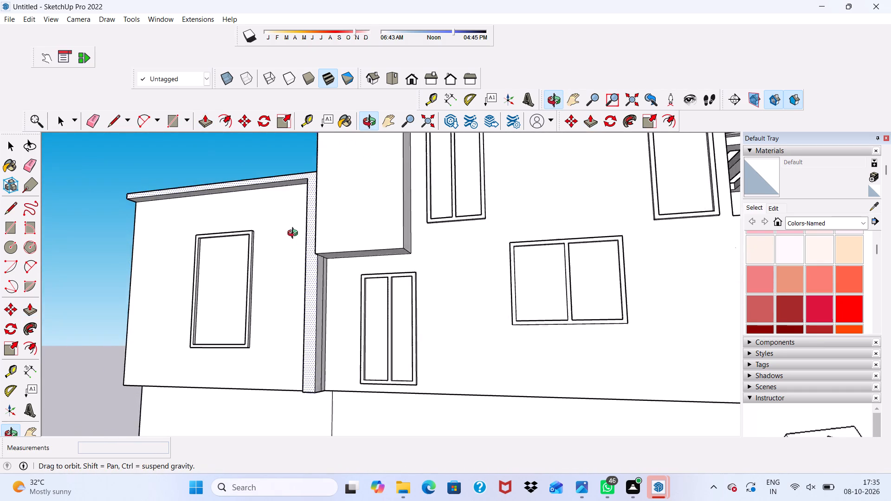
middle_drag(295, 234, 250, 248)
click(96, 120)
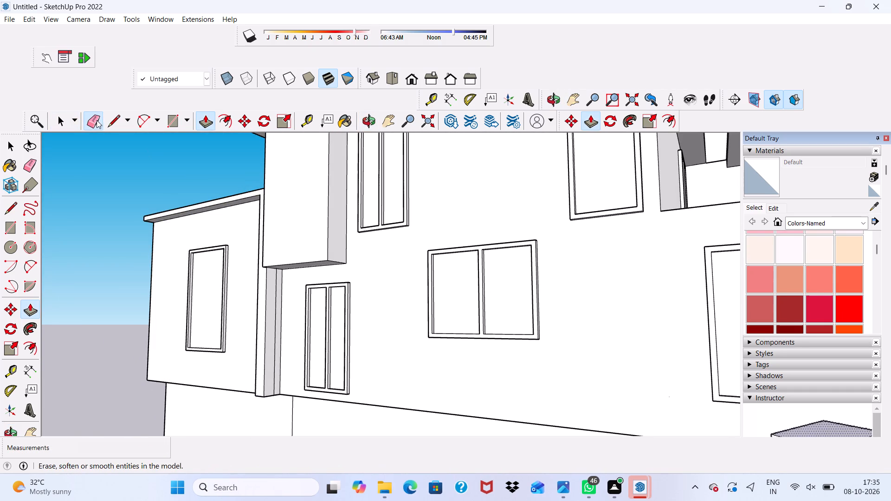
scroll(228, 296, up, 4)
drag(301, 297, 309, 289)
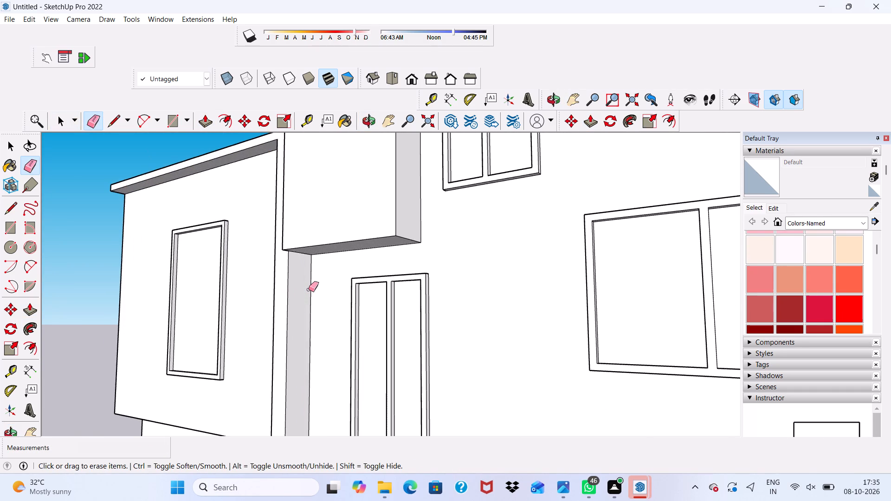
Erase the two leftover edges running along the rear block's roof beside the new border.
scroll(309, 287, down, 5)
scroll(277, 231, down, 1)
middle_drag(273, 222, 304, 358)
scroll(295, 284, down, 1)
scroll(244, 218, up, 2)
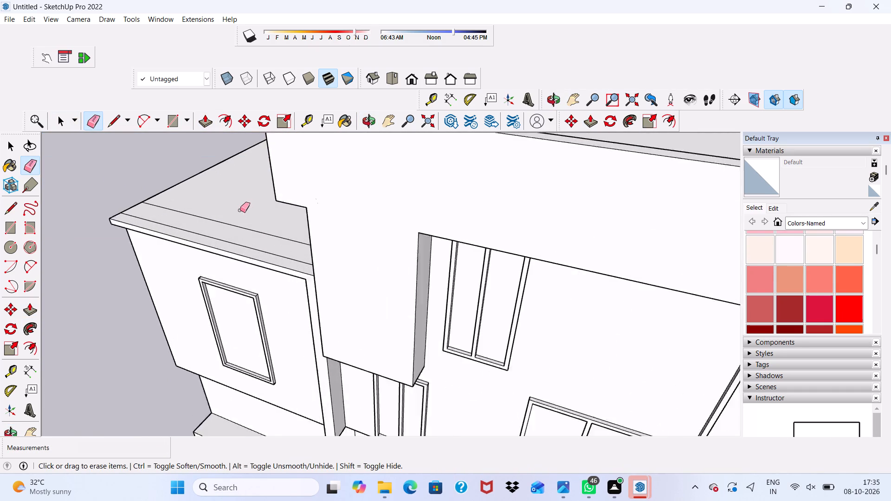
scroll(240, 210, up, 6)
drag(239, 208, 216, 268)
scroll(201, 228, down, 3)
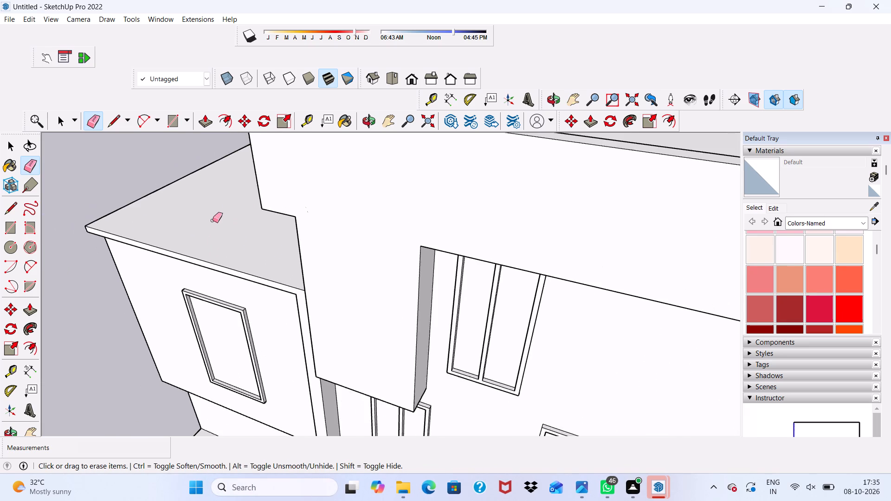
Erase the vertical seam on the long wall beneath the projecting upper storey, near its corner.
scroll(213, 220, down, 5)
middle_drag(203, 203, 410, 79)
scroll(343, 209, down, 2)
middle_drag(331, 214, 371, 265)
scroll(372, 266, down, 1)
scroll(403, 213, up, 10)
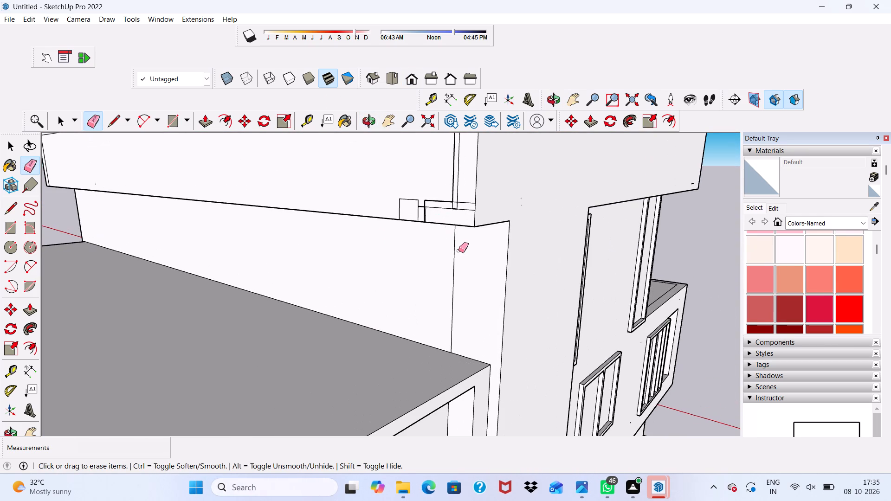
drag(456, 257, 441, 261)
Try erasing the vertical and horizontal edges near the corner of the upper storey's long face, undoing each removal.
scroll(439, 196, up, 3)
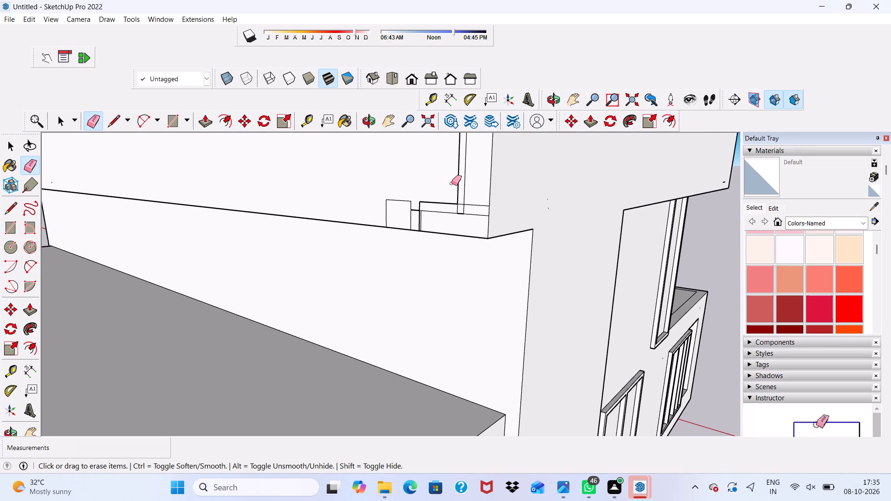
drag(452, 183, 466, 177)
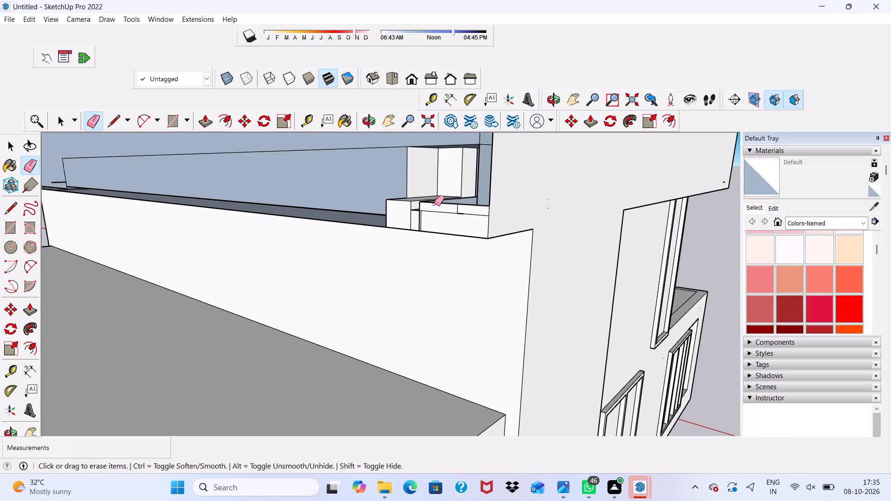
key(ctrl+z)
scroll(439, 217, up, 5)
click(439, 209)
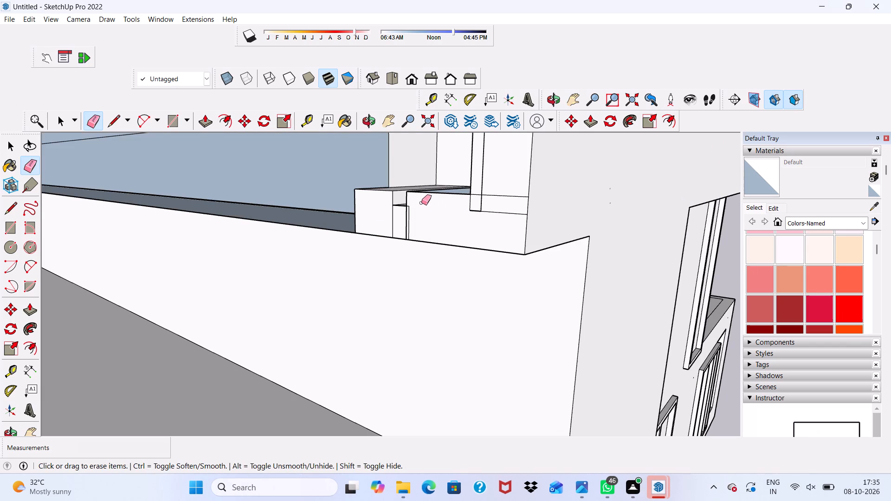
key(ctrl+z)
Erase the small rectangle and its short connecting segment at the lower edge of the upper storey's long face.
ctrl+drag(420, 202, 411, 199)
scroll(411, 199, up, 2)
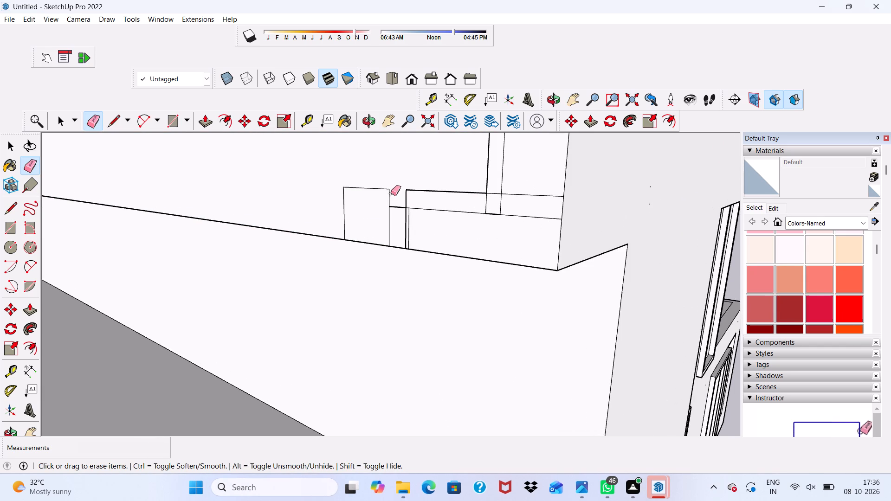
click(386, 191)
click(383, 189)
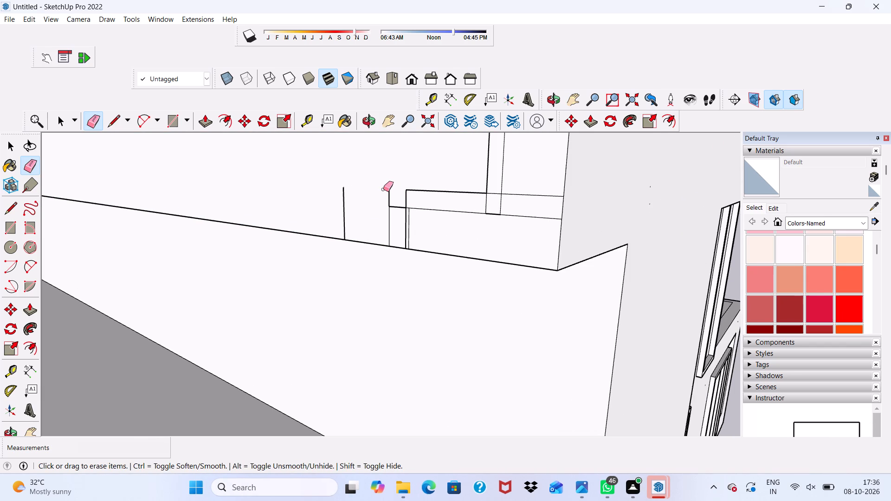
scroll(308, 127, up, 3)
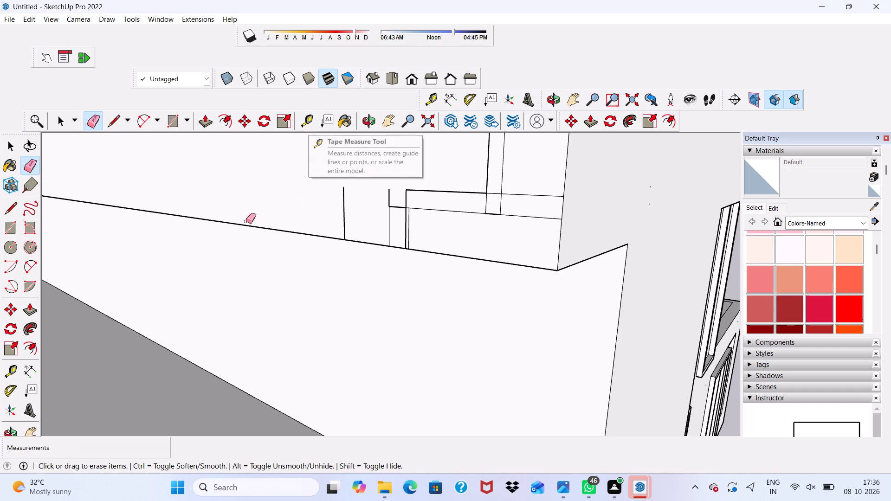
click(342, 193)
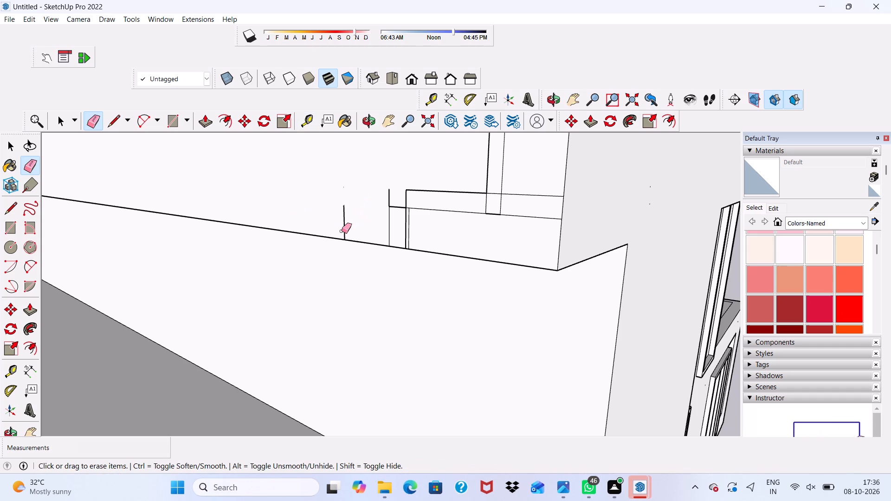
drag(341, 231, 342, 219)
double_click(343, 219)
scroll(386, 206, up, 4)
click(390, 197)
click(394, 207)
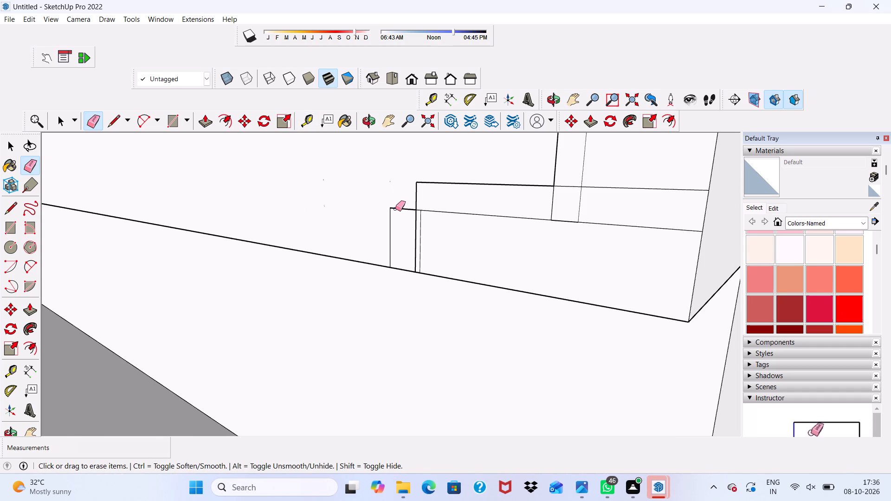
click(395, 209)
triple_click(387, 238)
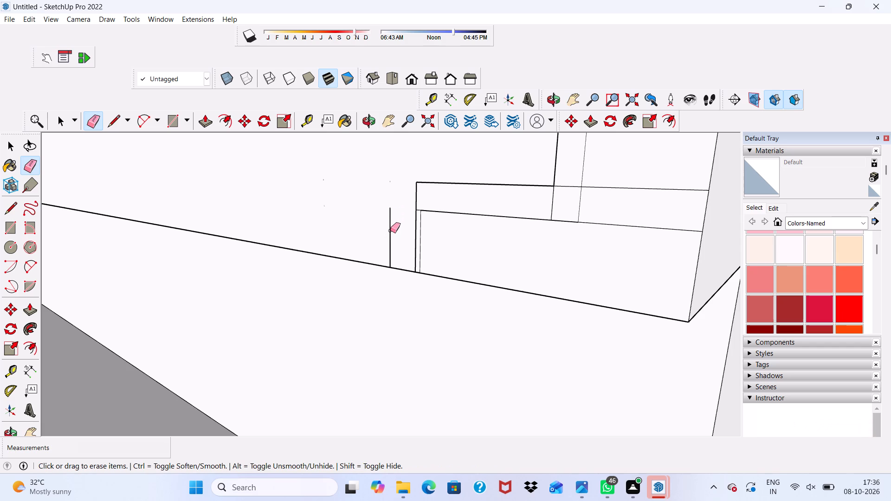
click(390, 231)
Erase the upper horizontal line and short vertical segment above the low rectangular outline near the upper storey's corner.
scroll(426, 186, up, 4)
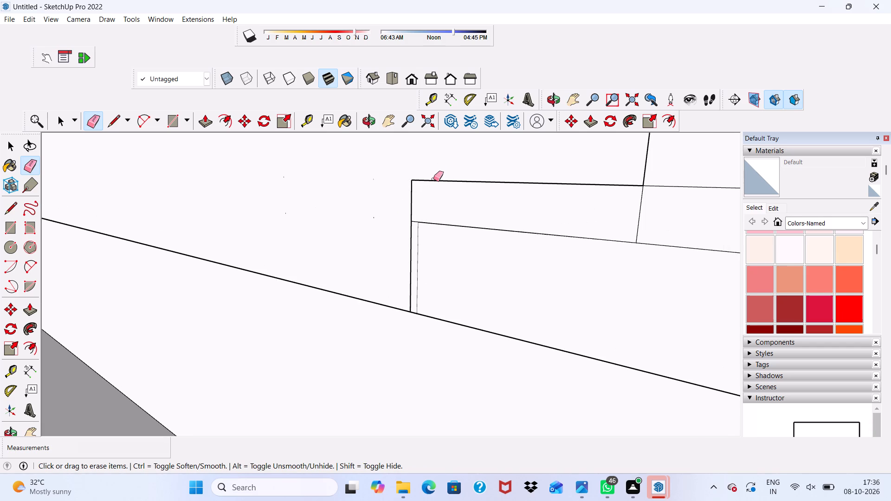
drag(433, 179, 433, 187)
click(411, 204)
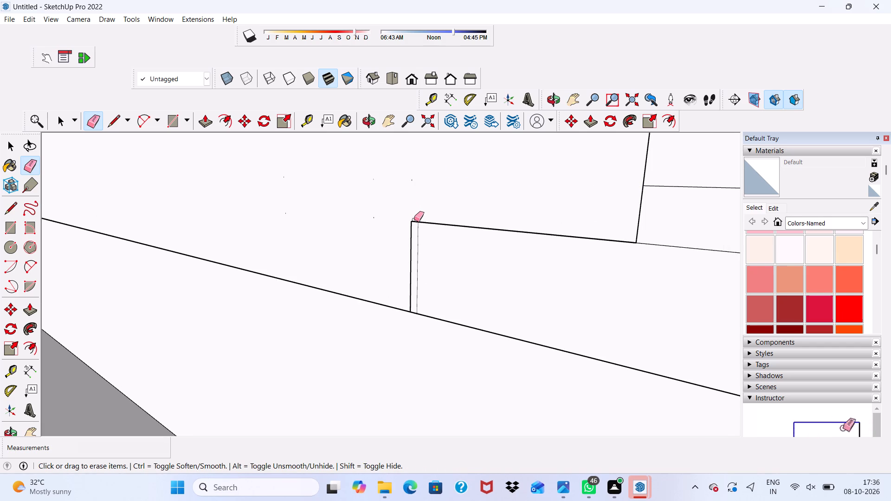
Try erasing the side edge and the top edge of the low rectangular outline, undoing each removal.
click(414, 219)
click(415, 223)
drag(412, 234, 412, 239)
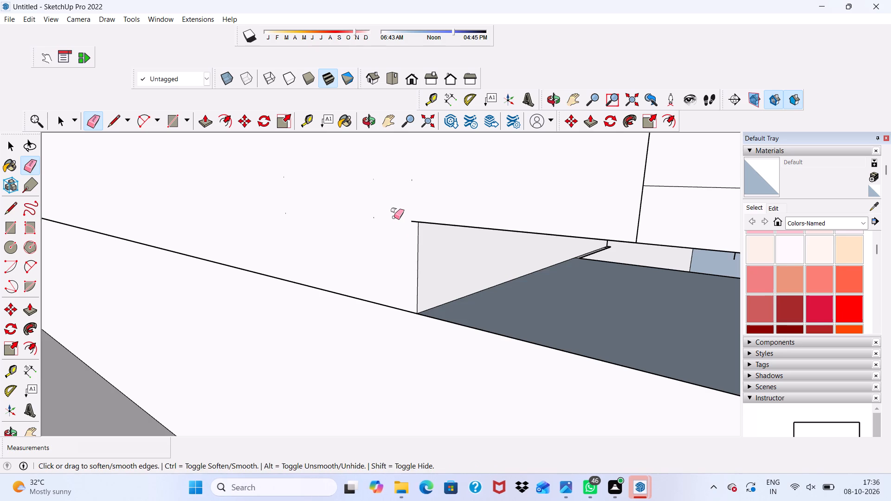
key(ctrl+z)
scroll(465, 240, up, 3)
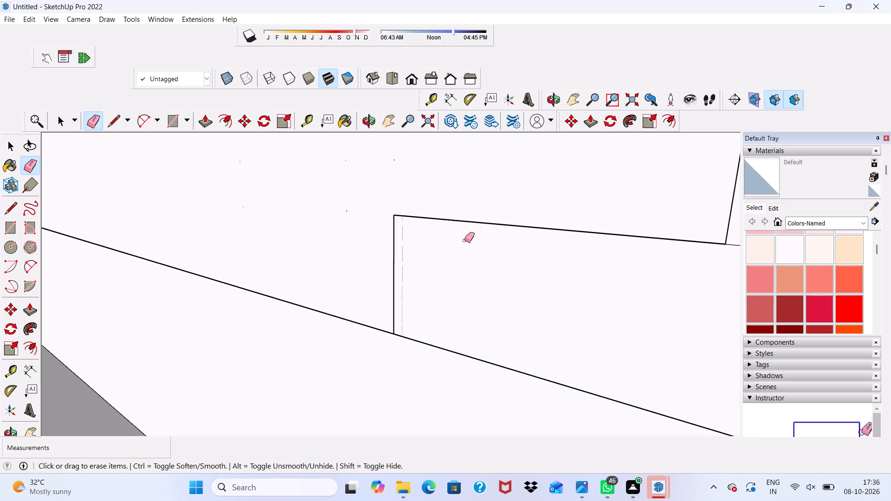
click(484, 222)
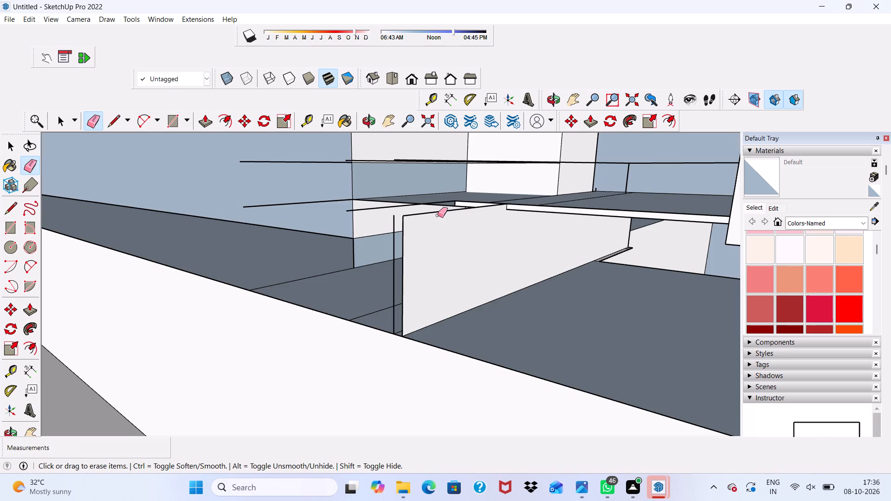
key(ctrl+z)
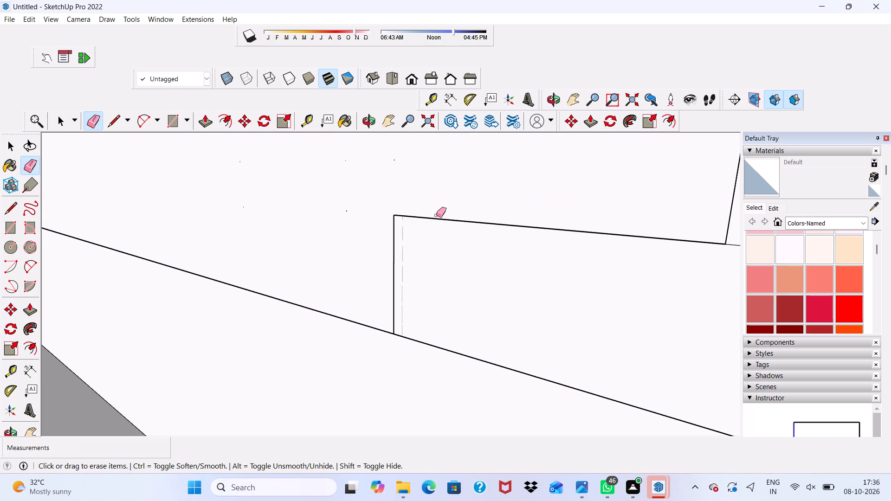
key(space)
Erase the short horizontal line crossing the vertical corner strip just above the low rectangular outline.
scroll(405, 129, down, 2)
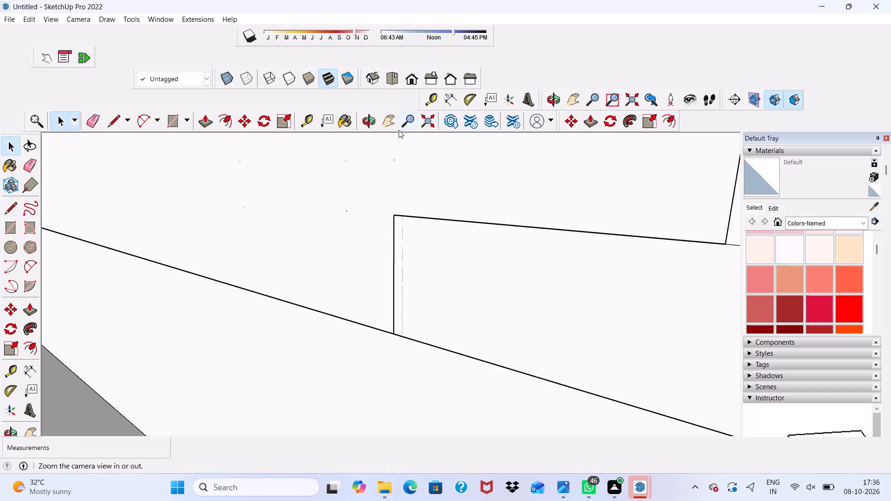
scroll(399, 130, down, 15)
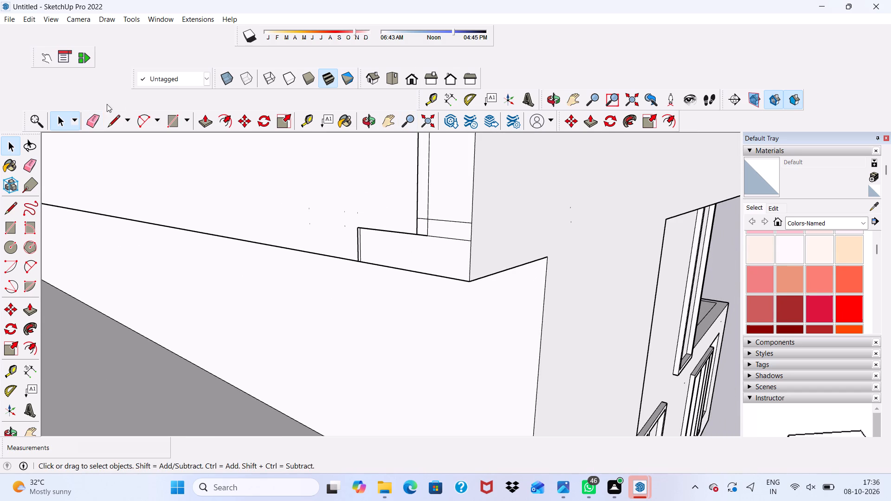
click(89, 119)
scroll(491, 236, up, 8)
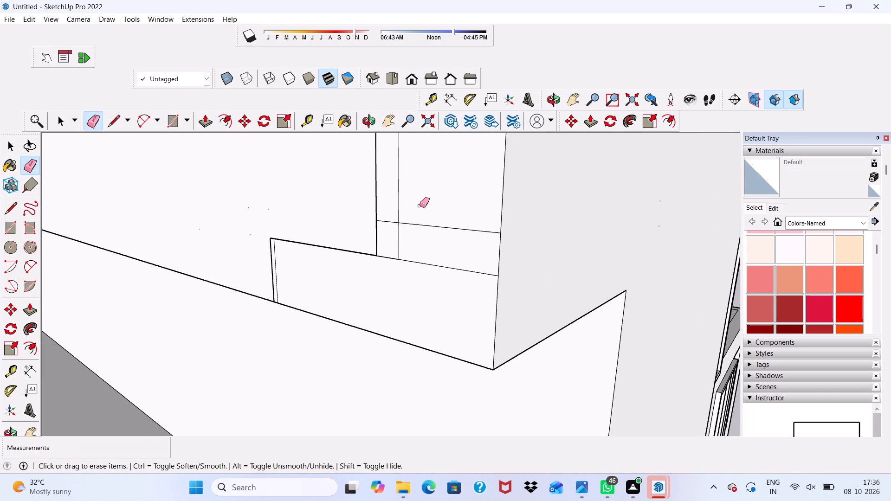
drag(420, 206, 420, 231)
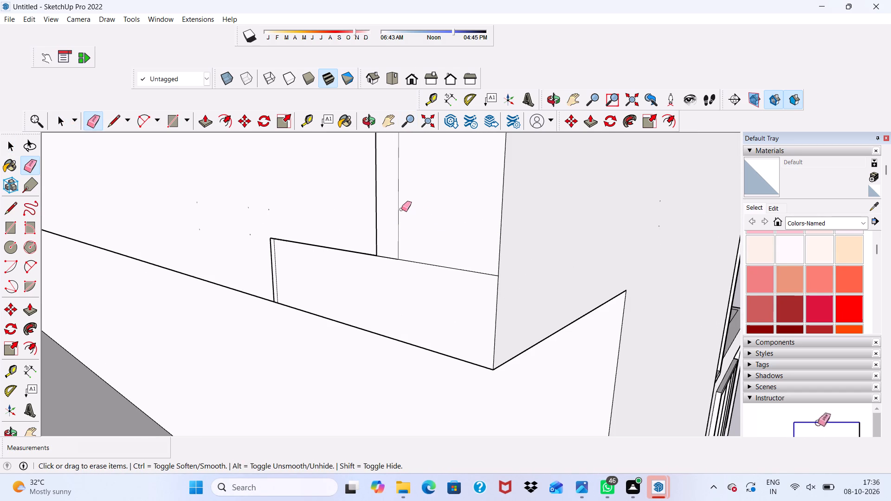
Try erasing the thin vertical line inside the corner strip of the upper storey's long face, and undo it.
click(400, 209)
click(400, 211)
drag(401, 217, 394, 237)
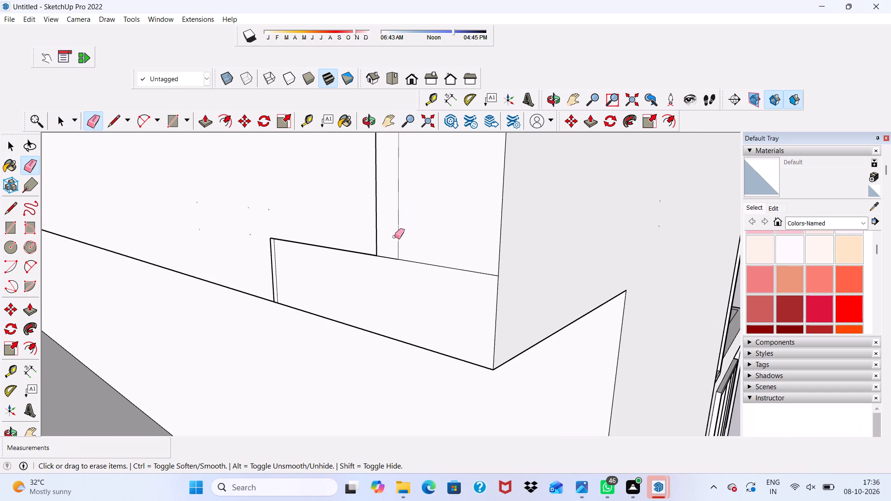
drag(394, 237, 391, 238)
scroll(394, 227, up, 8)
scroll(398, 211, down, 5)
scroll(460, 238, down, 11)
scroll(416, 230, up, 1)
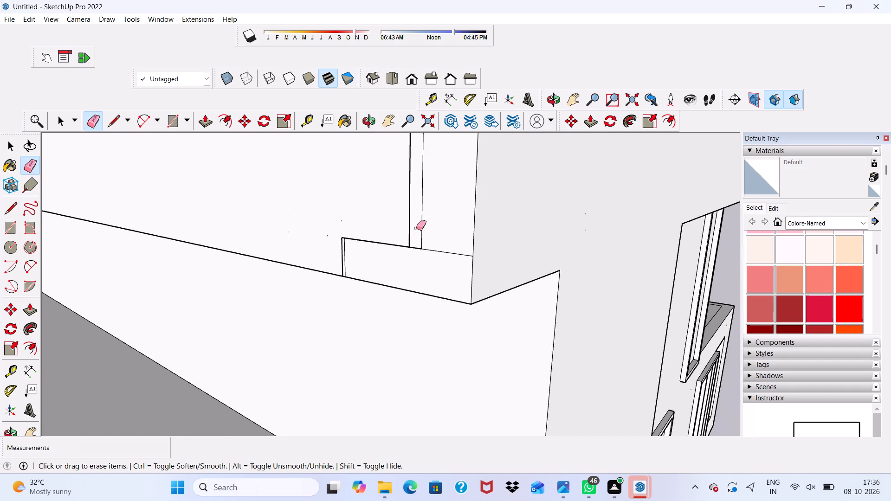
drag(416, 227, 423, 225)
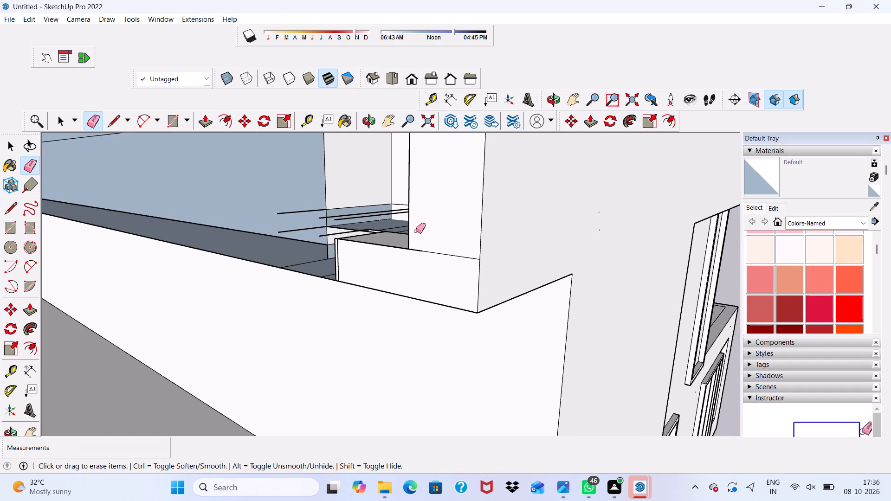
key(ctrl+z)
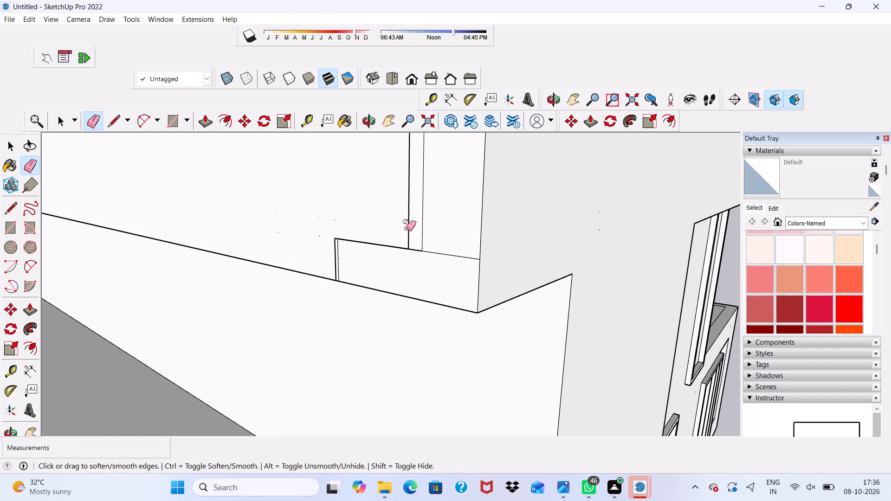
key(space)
Erase the long horizontal line running along the outer face of the roof parapet's long side.
scroll(329, 143, down, 7)
scroll(372, 347, up, 2)
scroll(262, 359, down, 4)
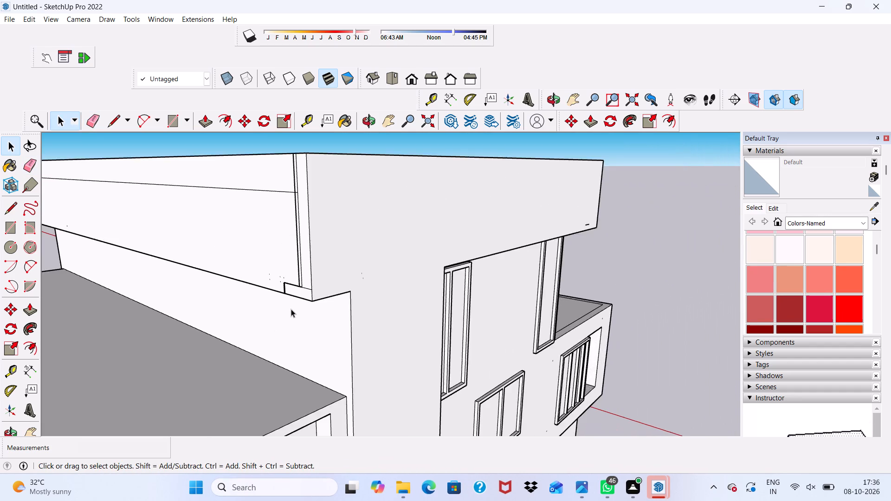
scroll(291, 309, down, 10)
middle_drag(310, 309, 309, 321)
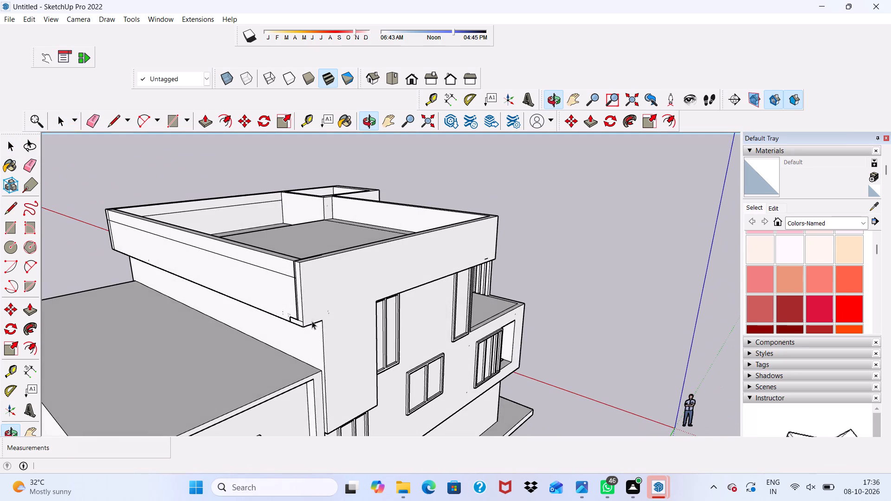
click(93, 116)
scroll(128, 236, up, 2)
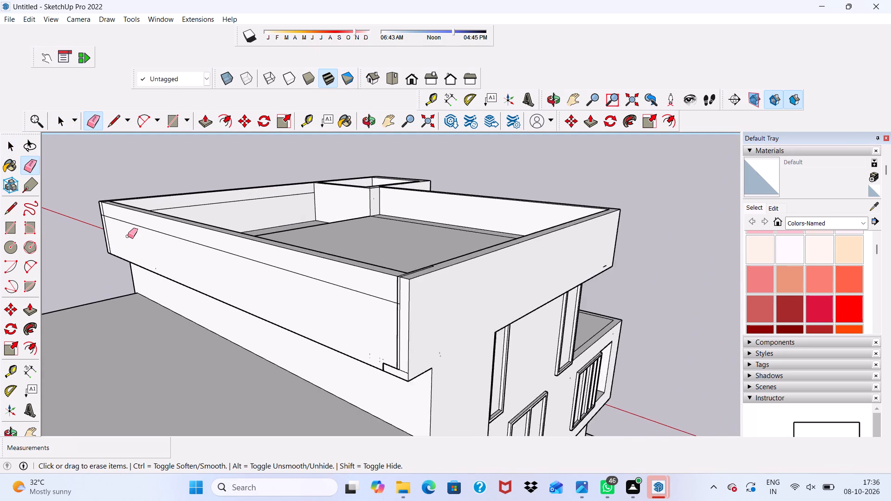
scroll(128, 236, up, 4)
click(135, 222)
Erase the vertical seam and the short horizontal segment at the far end of the parapet's long outer face.
scroll(133, 224, down, 3)
middle_drag(126, 248, 147, 244)
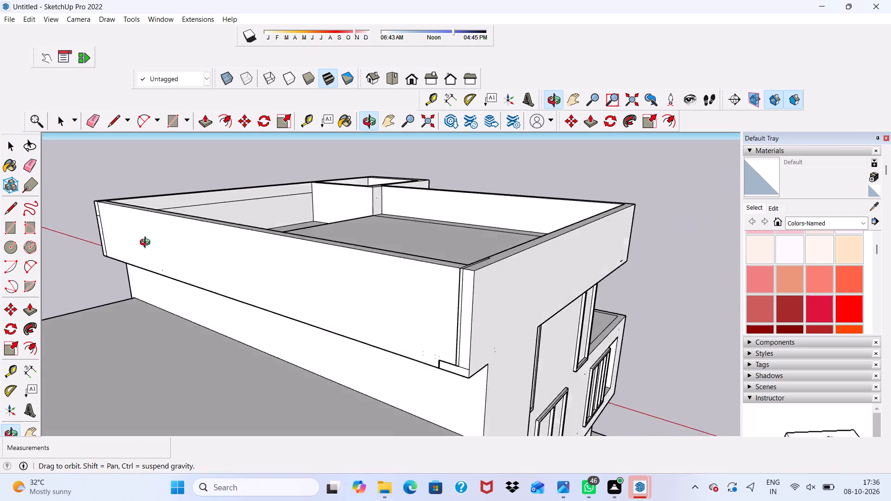
middle_drag(147, 244, 176, 241)
scroll(189, 251, up, 16)
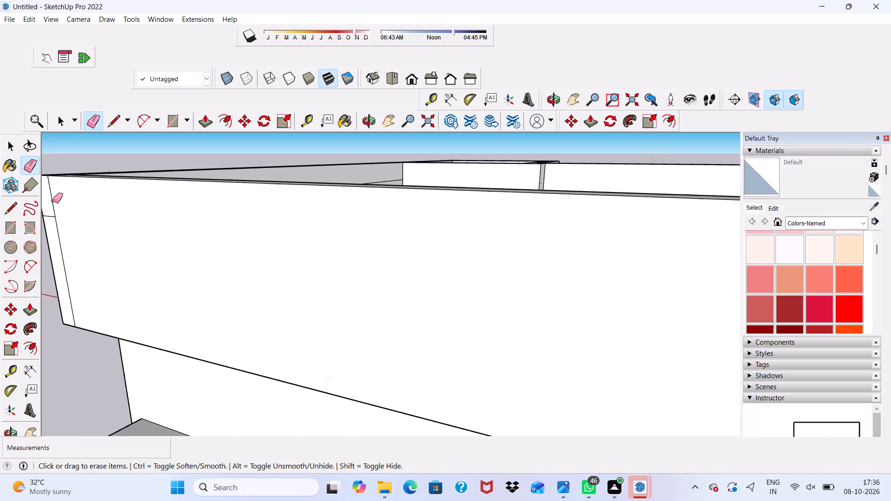
click(53, 201)
click(51, 218)
drag(54, 236, 62, 239)
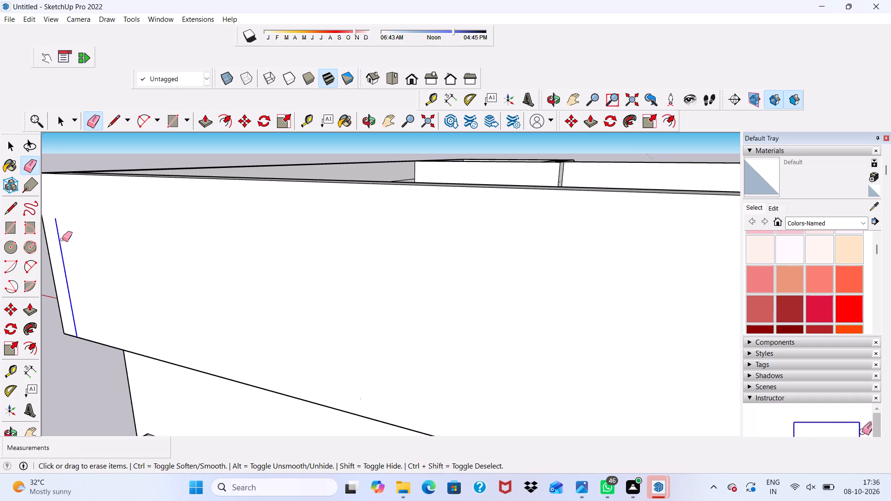
drag(62, 239, 63, 240)
Examine the house's window side from several low angles, checking the walls and projecting border for leftover seams.
scroll(63, 240, down, 14)
middle_drag(155, 271, 128, 212)
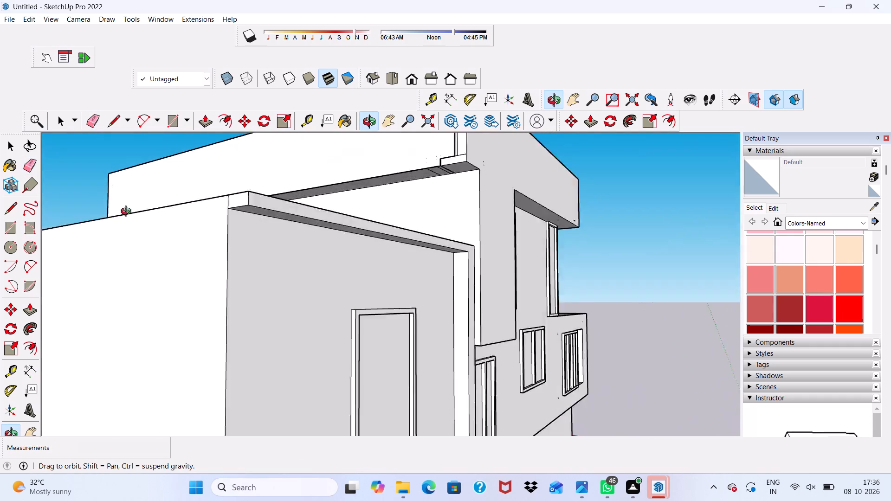
middle_drag(128, 212, 35, 243)
scroll(233, 302, up, 3)
scroll(235, 299, down, 10)
middle_drag(279, 293, 230, 211)
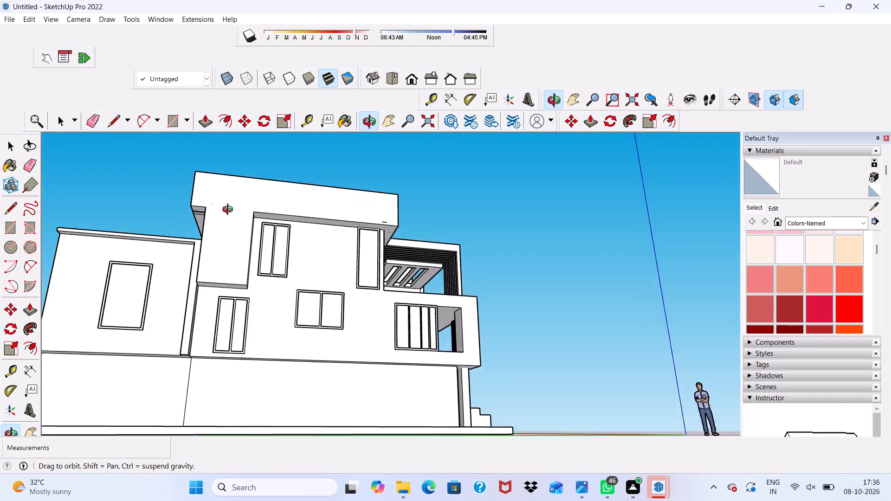
middle_drag(230, 211, 159, 207)
scroll(199, 212, down, 7)
scroll(279, 259, up, 4)
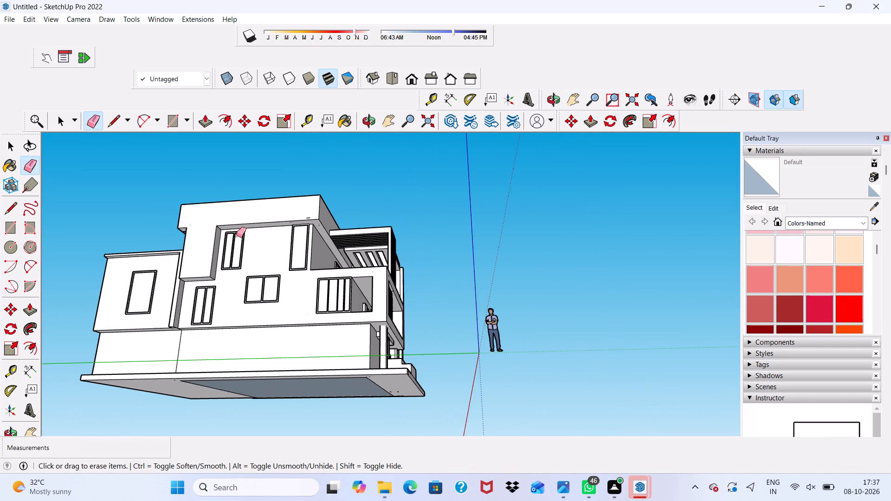
key(space)
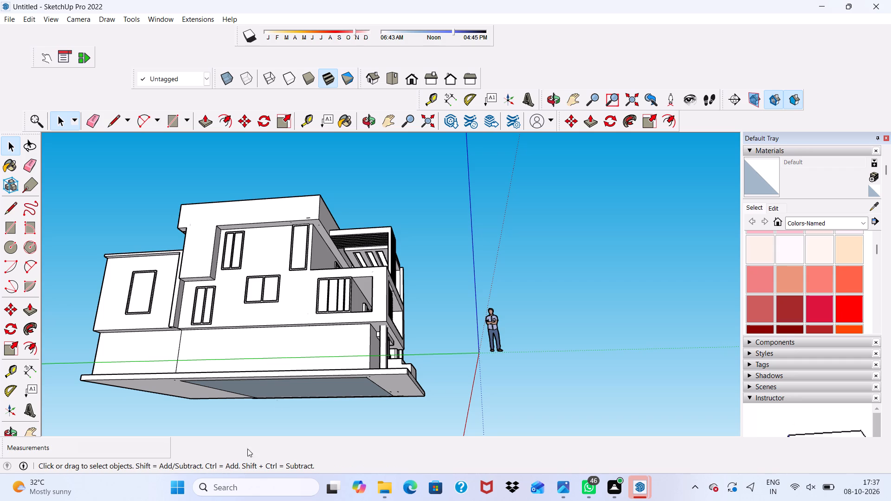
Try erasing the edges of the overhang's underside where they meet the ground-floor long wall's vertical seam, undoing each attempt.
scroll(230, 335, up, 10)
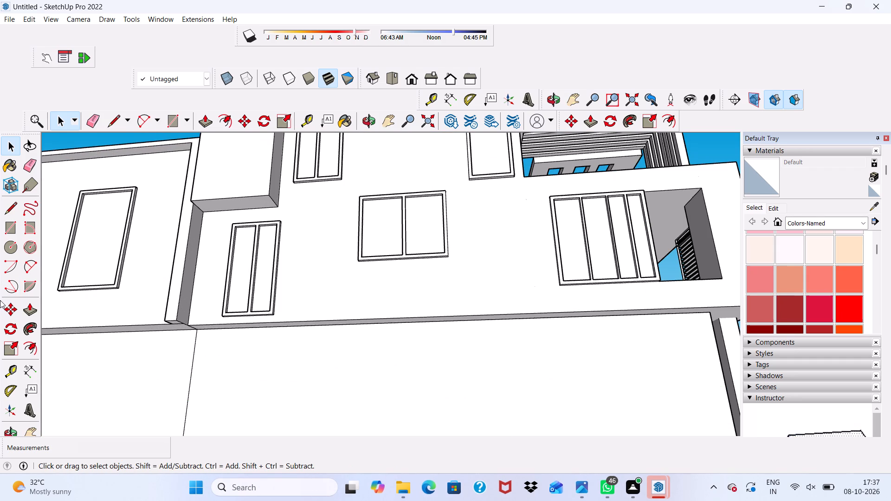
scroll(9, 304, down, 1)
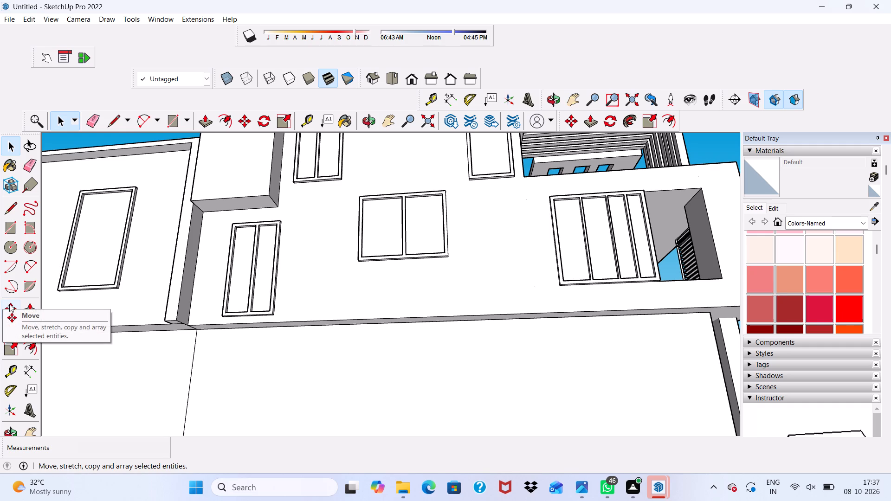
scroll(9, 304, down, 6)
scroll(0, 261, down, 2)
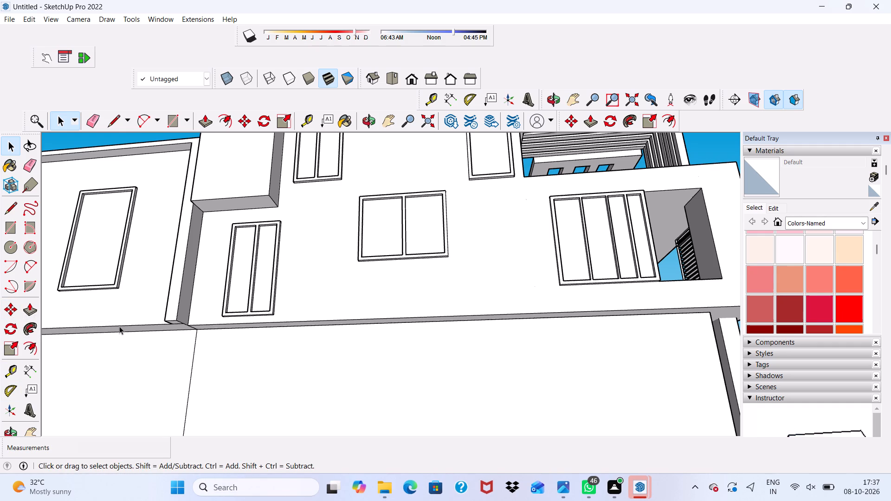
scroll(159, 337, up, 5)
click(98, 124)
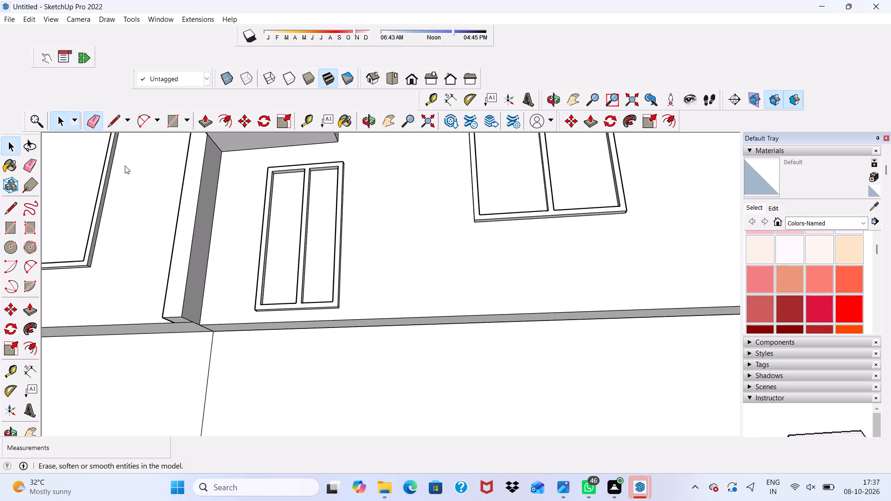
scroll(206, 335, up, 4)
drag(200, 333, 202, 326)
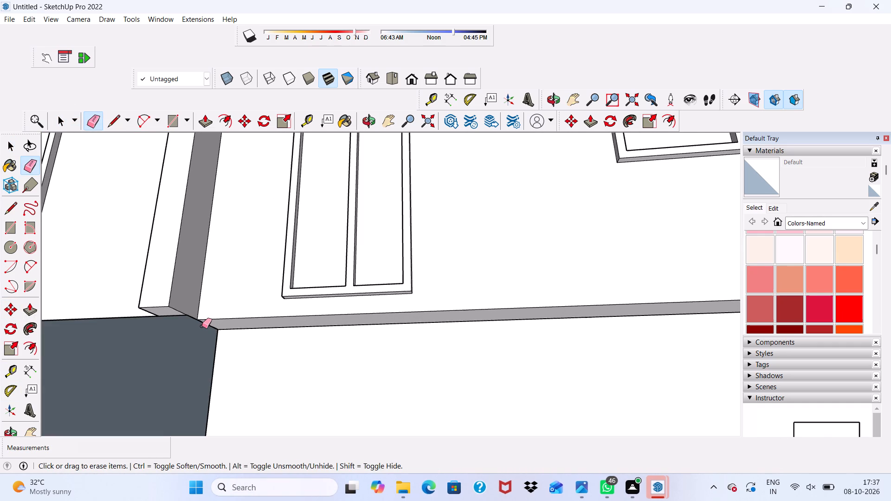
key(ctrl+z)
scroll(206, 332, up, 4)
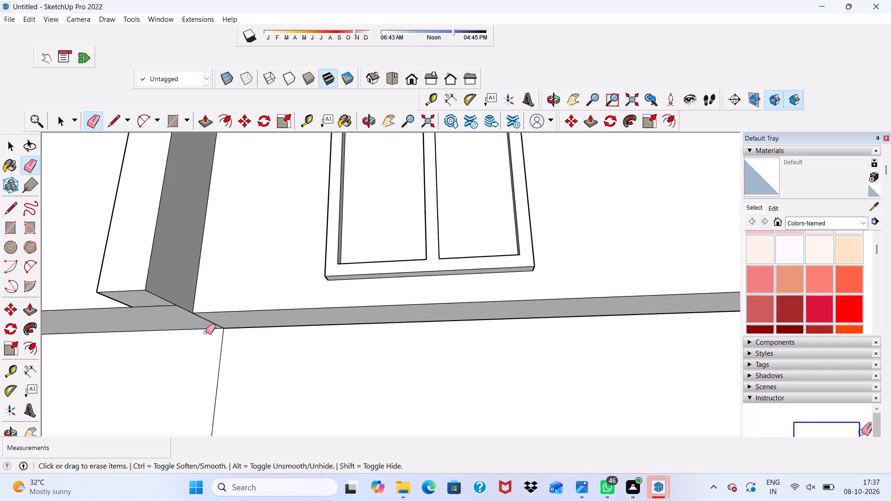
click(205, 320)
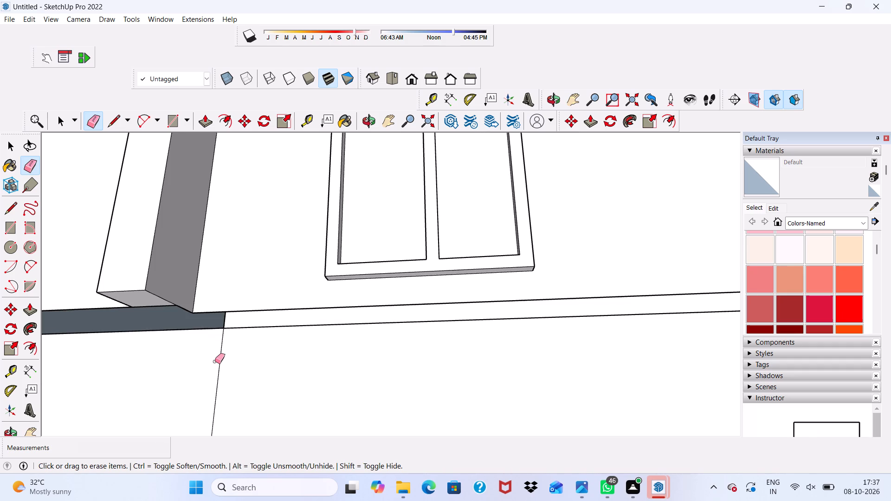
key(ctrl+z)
Erase the vertical seam on the ground-floor long wall, just below the overhang's corner strip.
click(222, 365)
drag(224, 366, 221, 370)
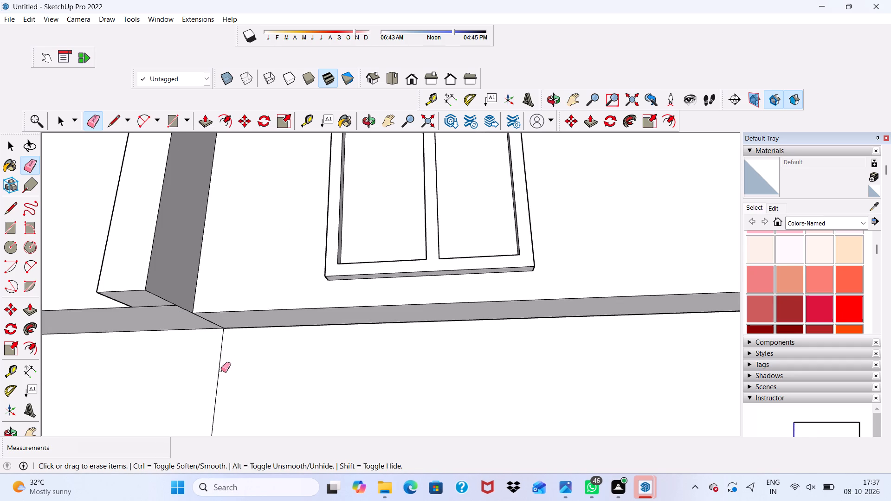
drag(221, 370, 215, 377)
scroll(204, 373, down, 20)
scroll(204, 373, down, 3)
middle_drag(394, 270, 395, 271)
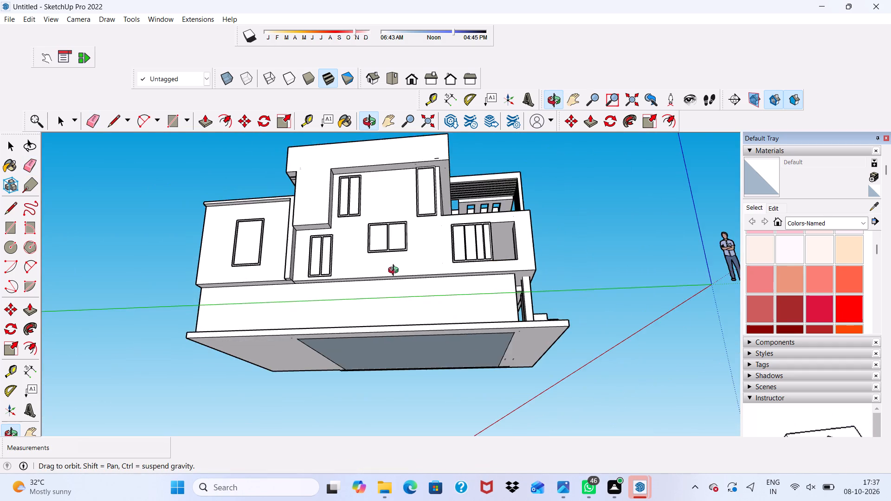
middle_drag(395, 271, 350, 371)
scroll(339, 346, up, 5)
scroll(337, 298, up, 5)
middle_drag(338, 297, 390, 261)
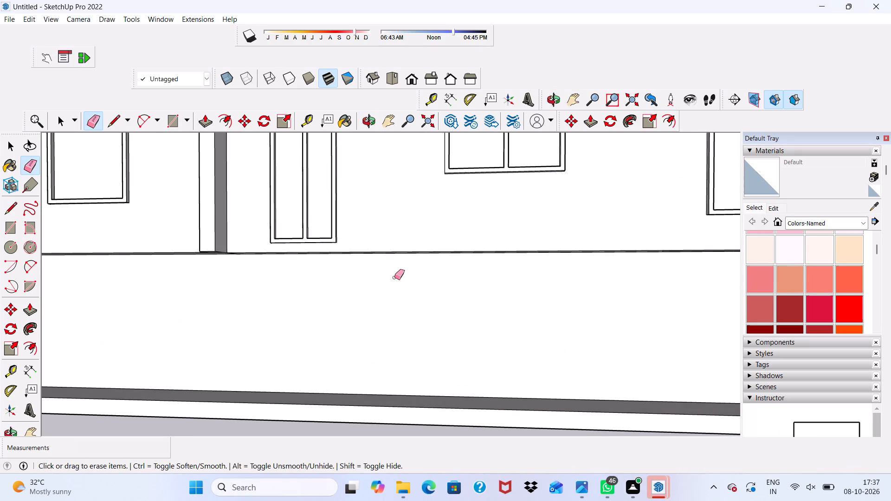
key(space)
Examine the whole house from the window side, the front and above, checking the walls, roof and balconies.
scroll(393, 274, down, 11)
middle_drag(395, 307, 349, 312)
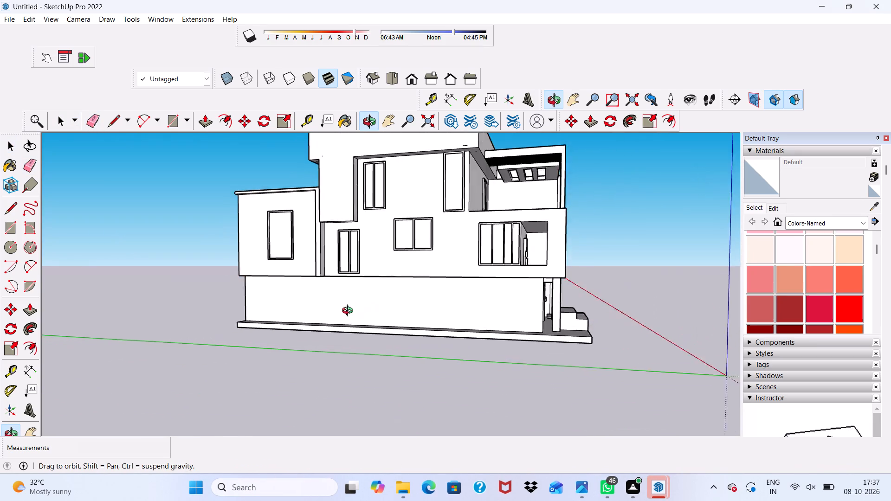
middle_drag(349, 312, 228, 316)
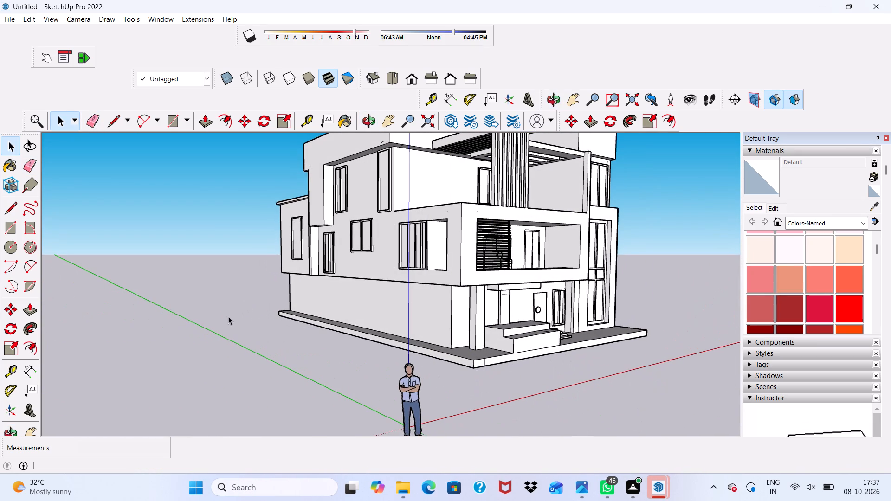
scroll(236, 318, up, 1)
scroll(237, 318, down, 4)
middle_drag(237, 312, 293, 289)
scroll(293, 289, down, 1)
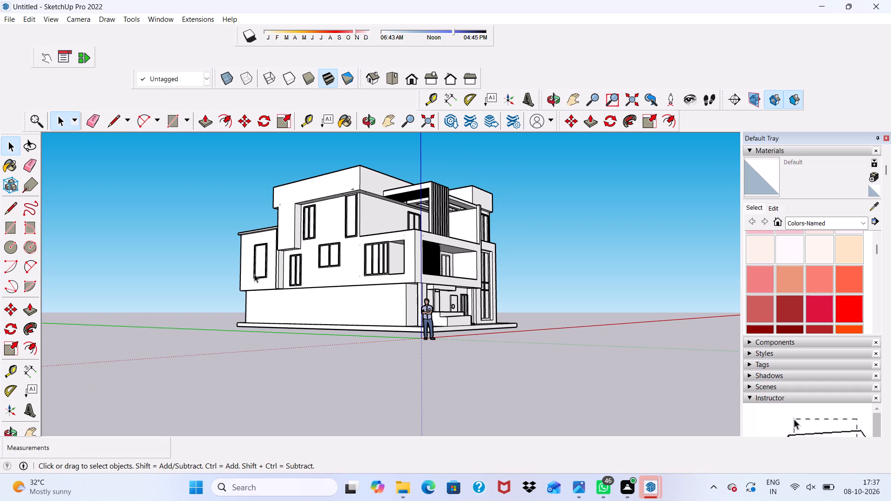
scroll(257, 271, down, 3)
middle_drag(251, 243, 220, 304)
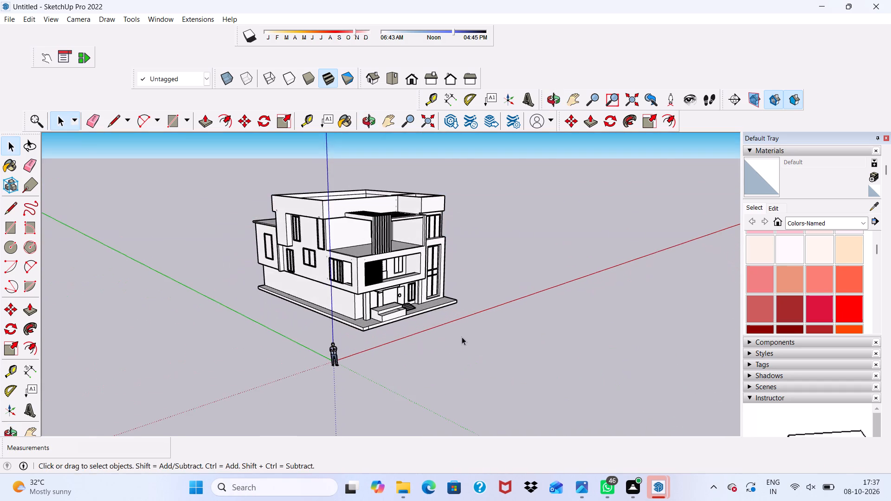
middle_drag(462, 336, 578, 353)
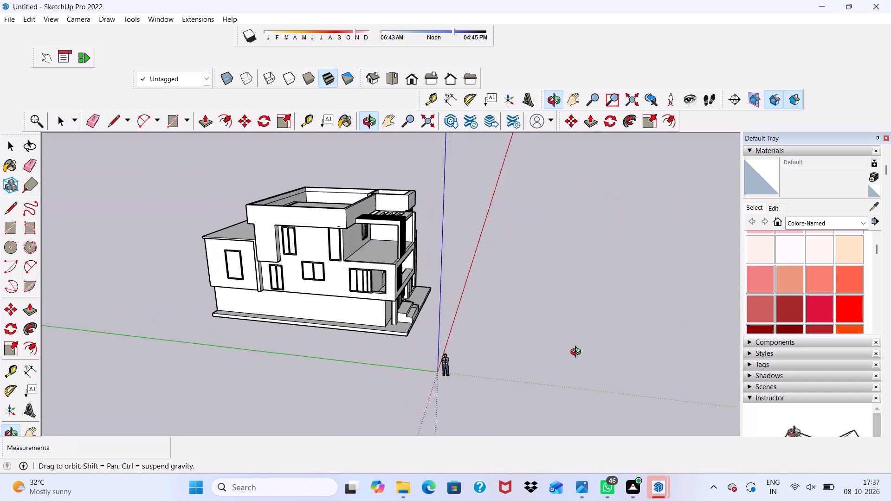
middle_drag(578, 353, 582, 360)
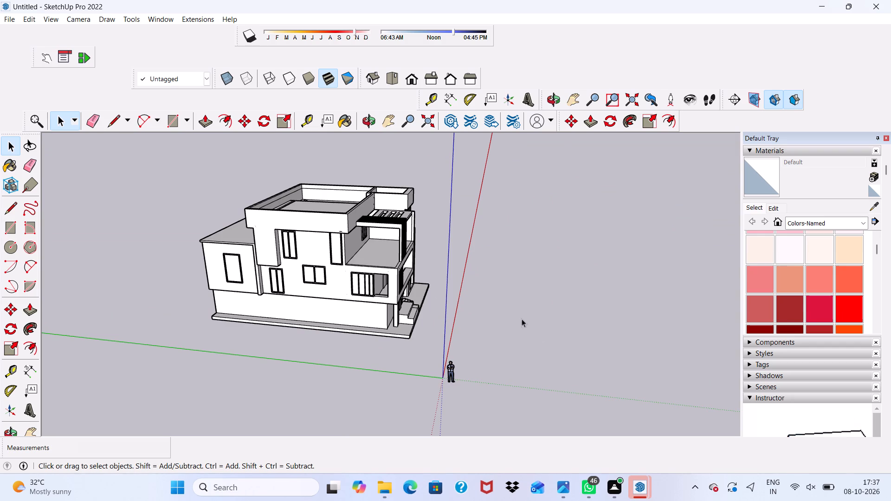
scroll(452, 259, down, 4)
scroll(454, 263, up, 1)
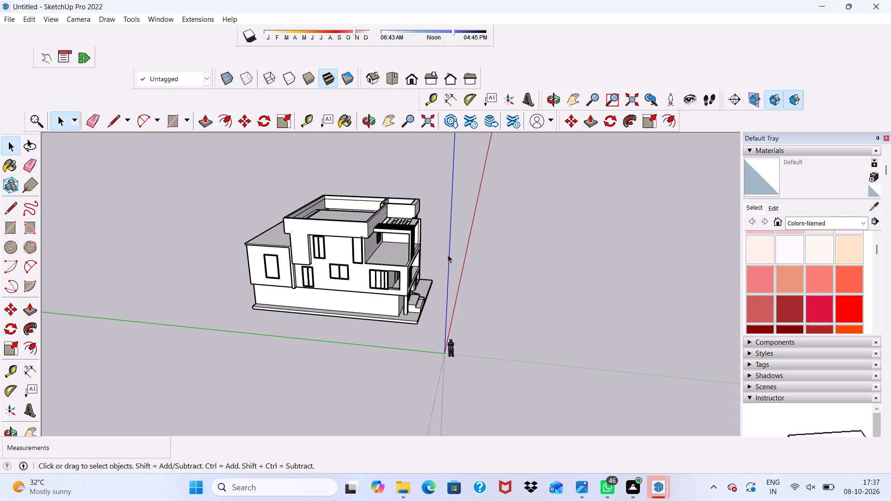
click(408, 74)
scroll(471, 213, up, 4)
scroll(385, 247, up, 5)
middle_drag(391, 285, 392, 287)
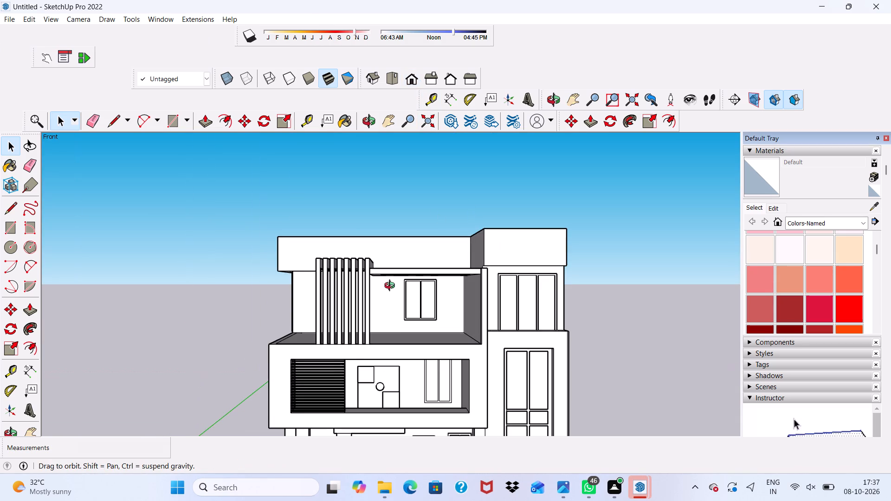
middle_drag(392, 287, 507, 277)
scroll(477, 244, up, 1)
scroll(467, 230, down, 6)
scroll(413, 315, up, 9)
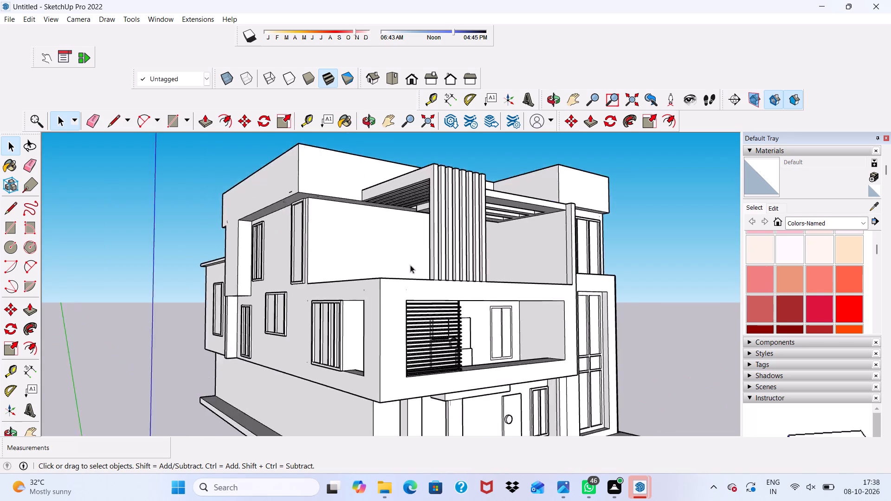
scroll(410, 253, down, 5)
scroll(372, 420, up, 3)
scroll(376, 334, up, 7)
Draw an upright rectangle about 2' 4" wide and 3' 9" high on the ground-floor long wall near the front pillar.
middle_drag(362, 357, 476, 357)
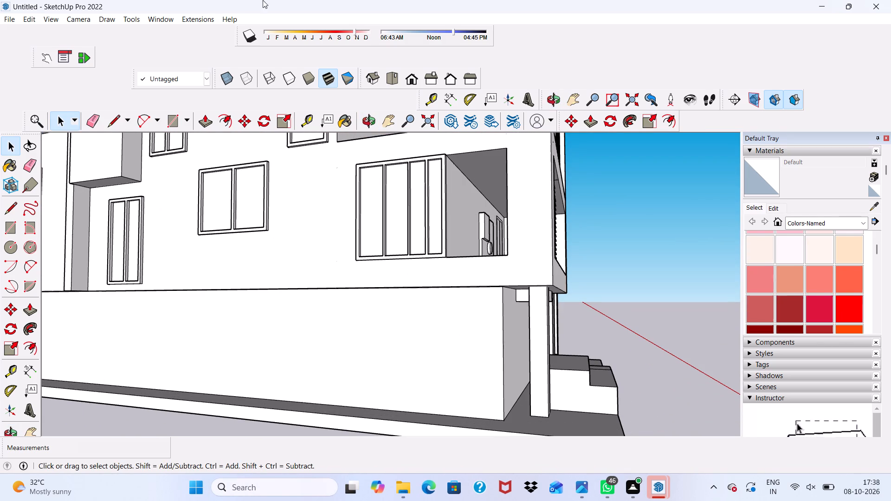
click(178, 114)
scroll(272, 334, up, 5)
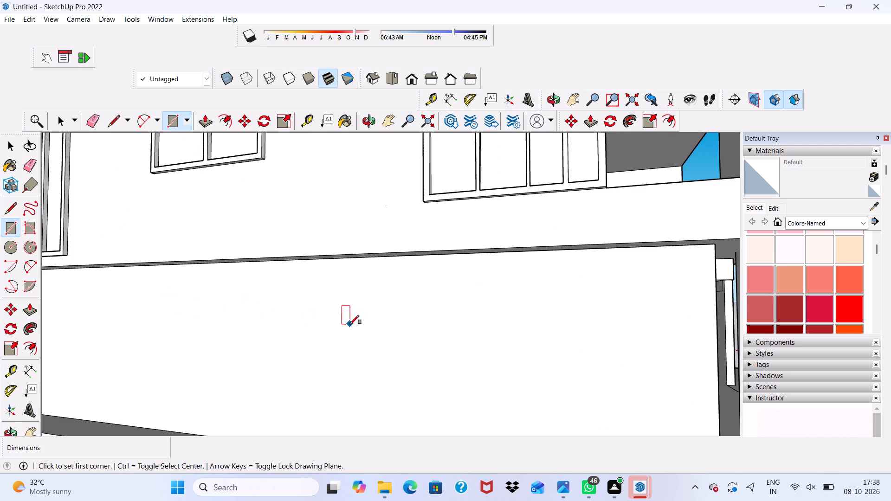
middle_drag(350, 324, 372, 293)
scroll(372, 293, up, 1)
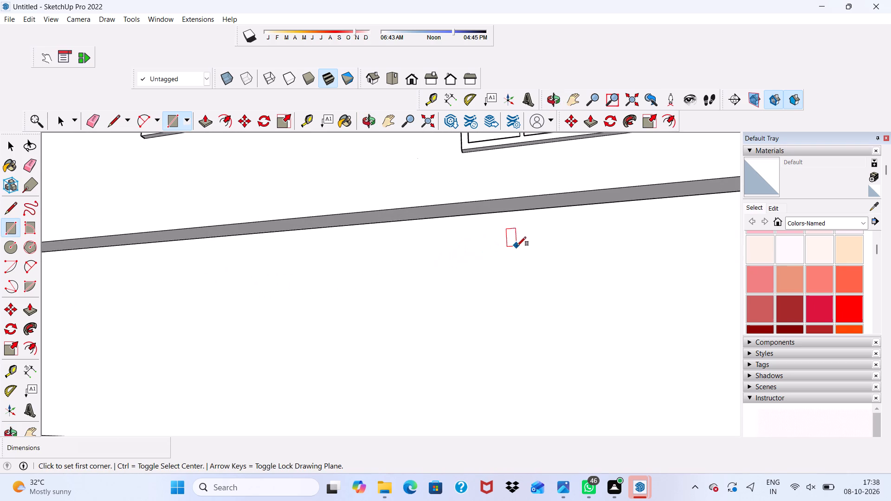
scroll(527, 251, down, 6)
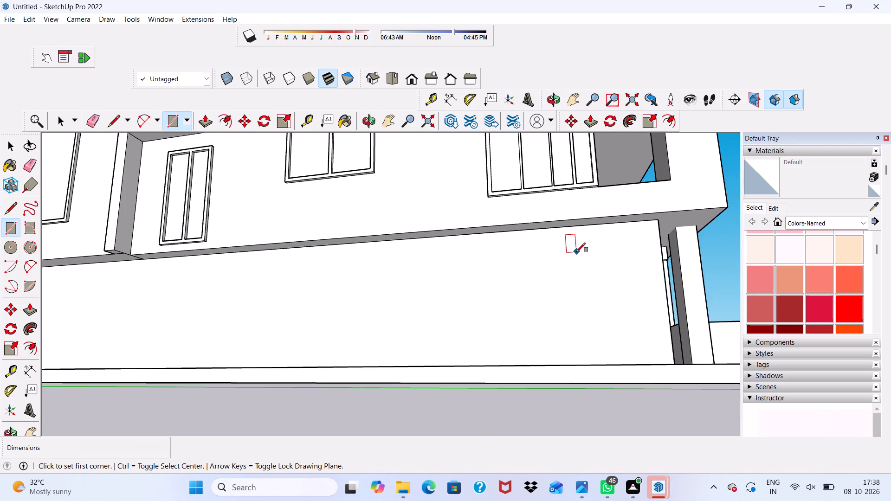
click(565, 248)
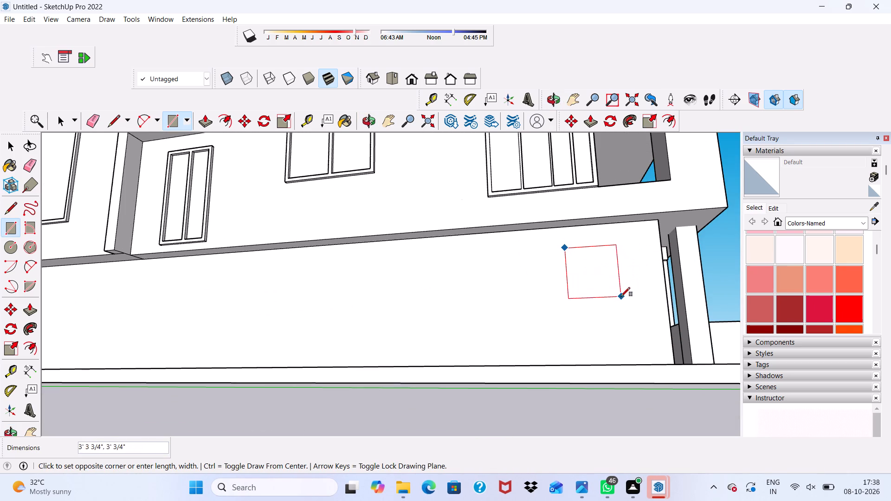
click(608, 302)
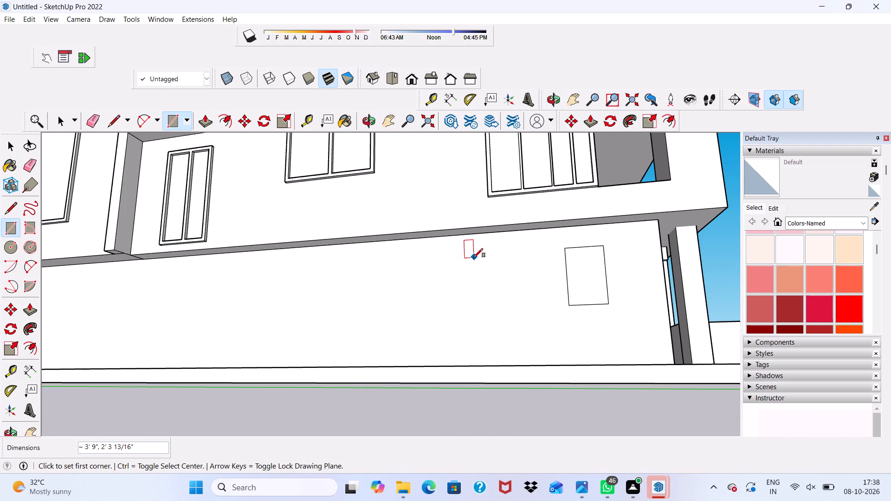
Copy the new wall rectangle about 8' 8" along the ground-floor wall toward the rear of the house.
key(space)
double_click(581, 270)
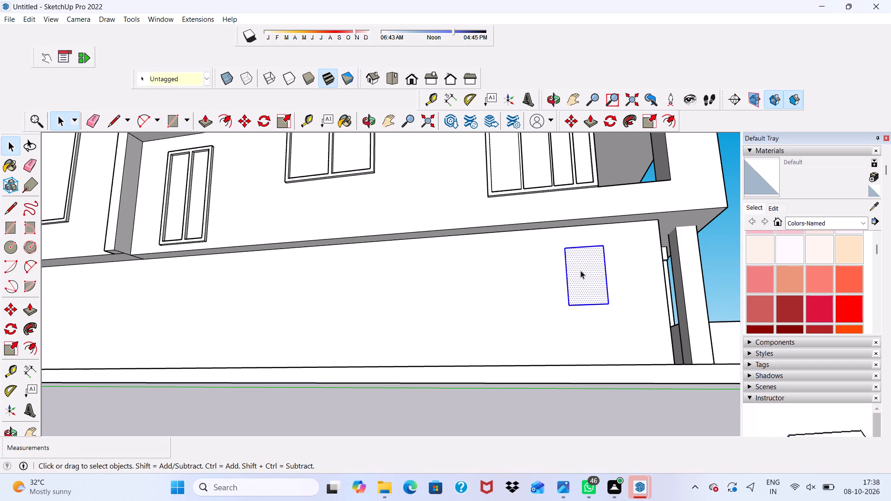
click(251, 119)
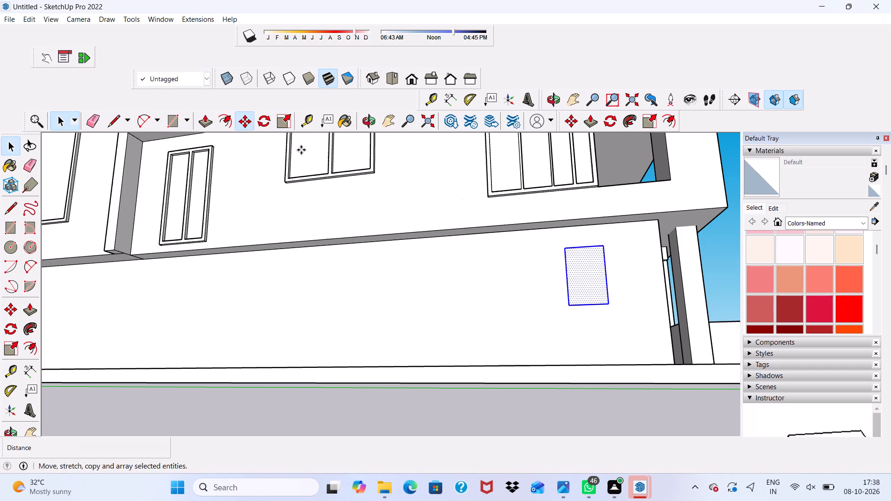
click(579, 270)
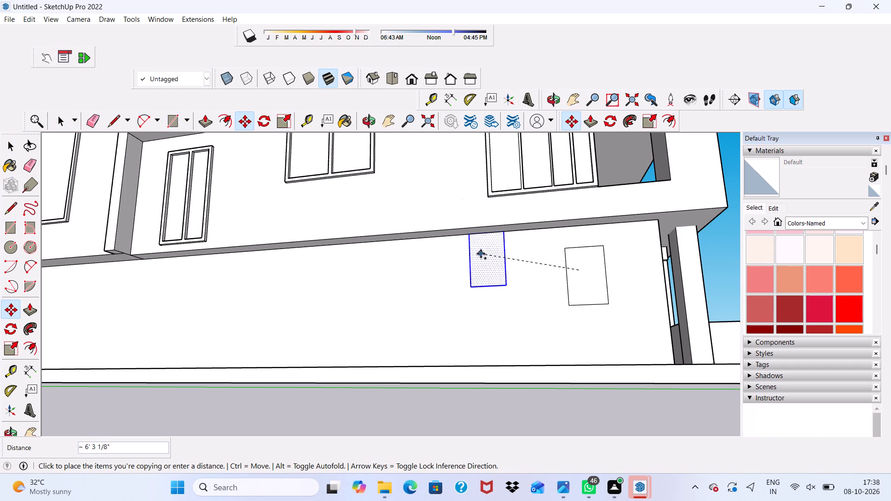
click(444, 271)
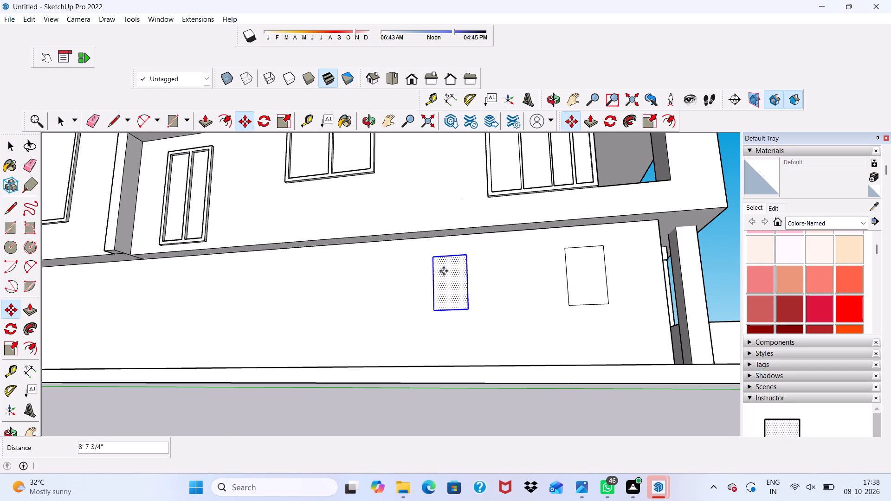
Offset the copied rectangle's outline 3" inward to form a window frame.
scroll(219, 117, up, 2)
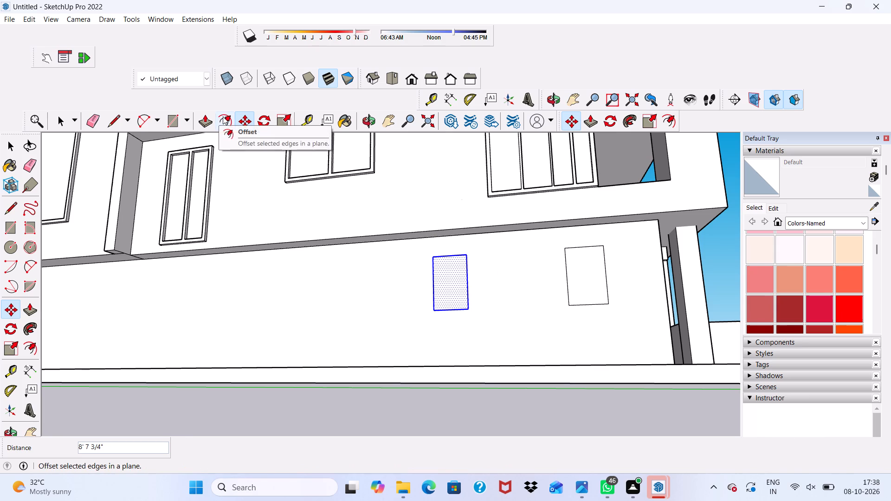
click(225, 116)
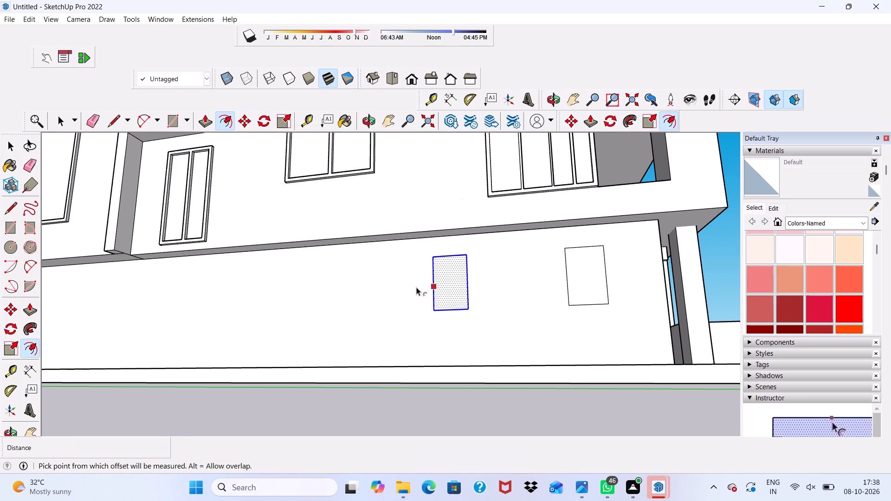
click(424, 285)
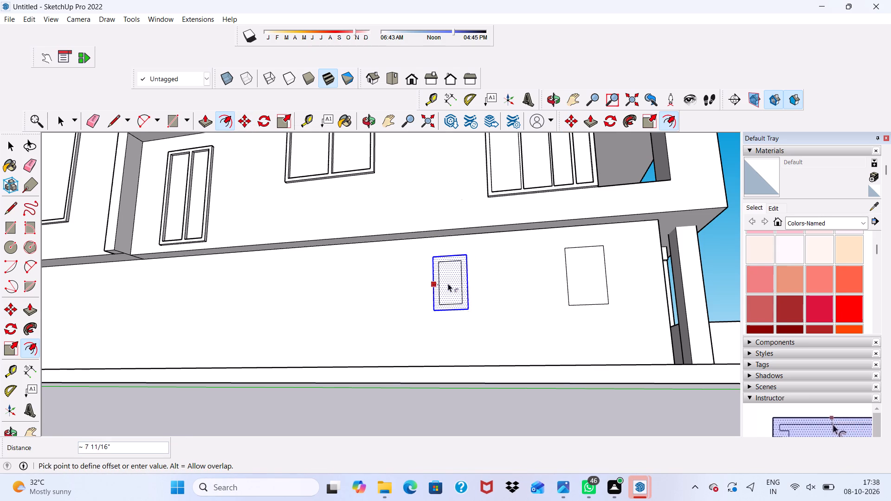
scroll(448, 283, up, 12)
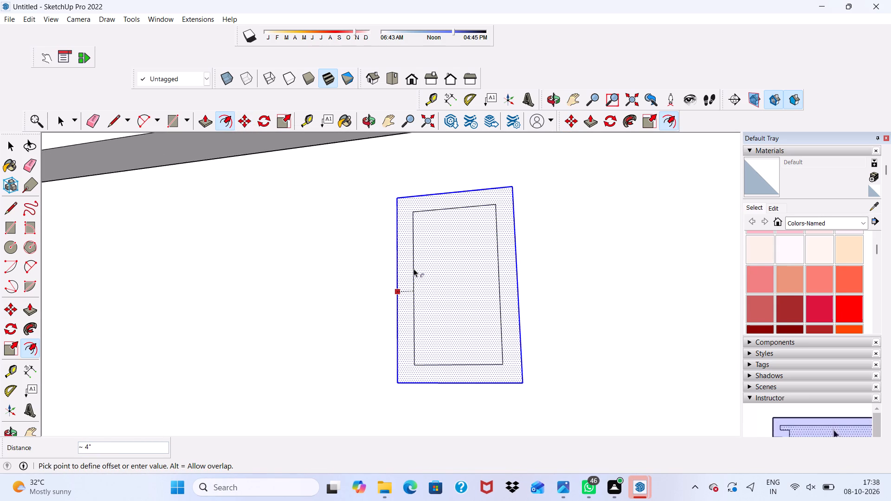
key(3)
key(shift+quotedbl)
key(Return)
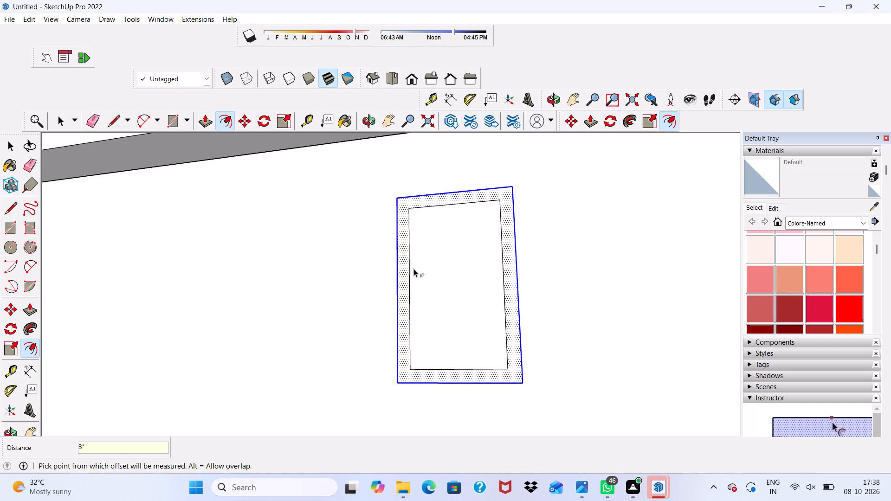
scroll(413, 269, down, 8)
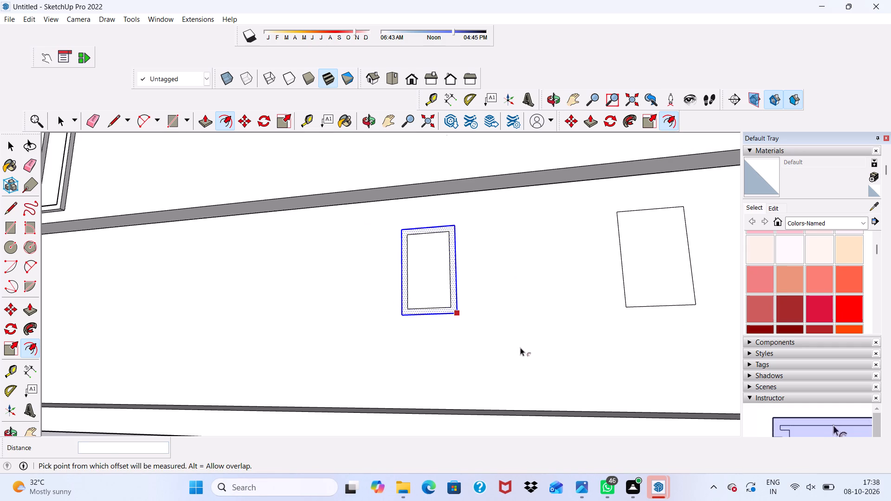
Offset the outline of the rectangle nearest the front pillar 3" inward to form a matching window frame.
key(space)
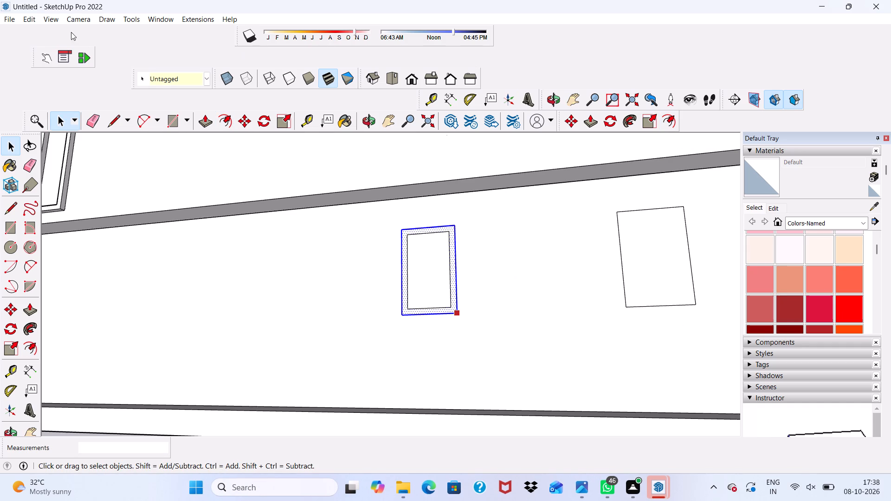
click(221, 114)
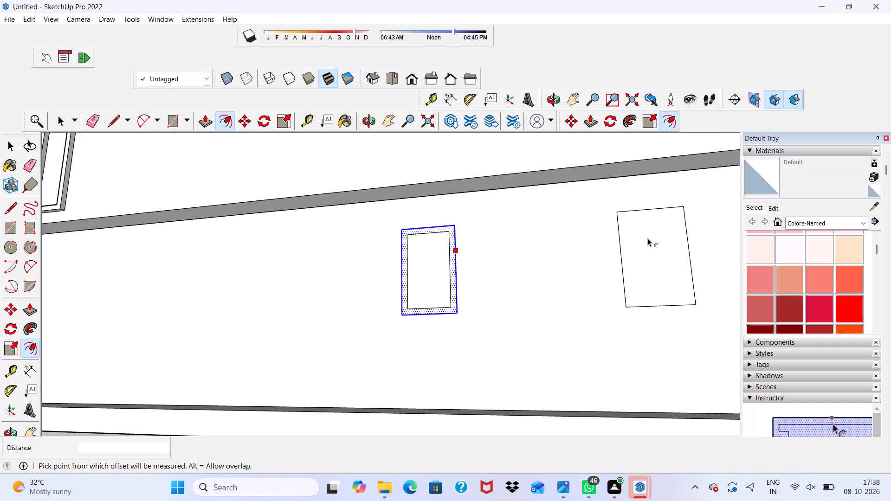
key(space)
click(647, 238)
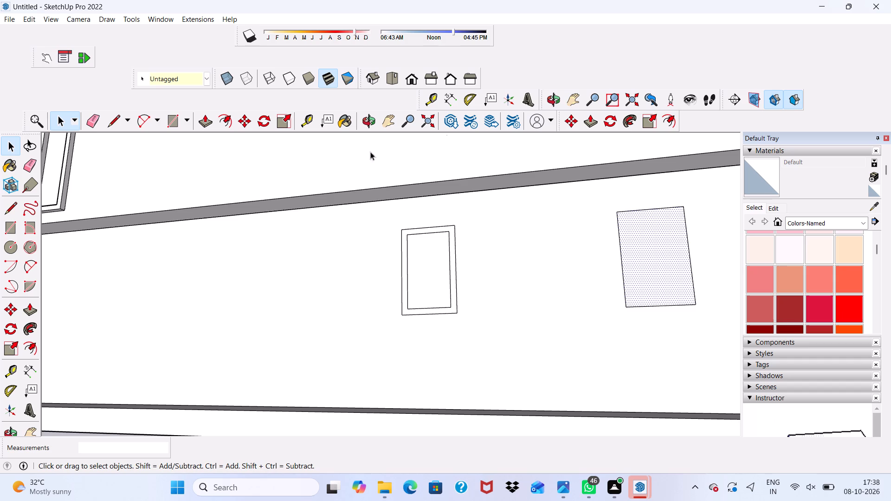
click(226, 118)
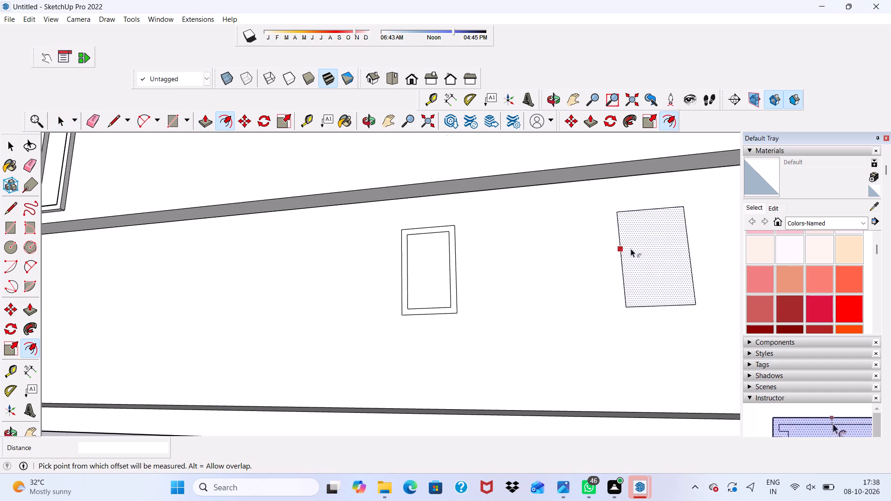
click(631, 249)
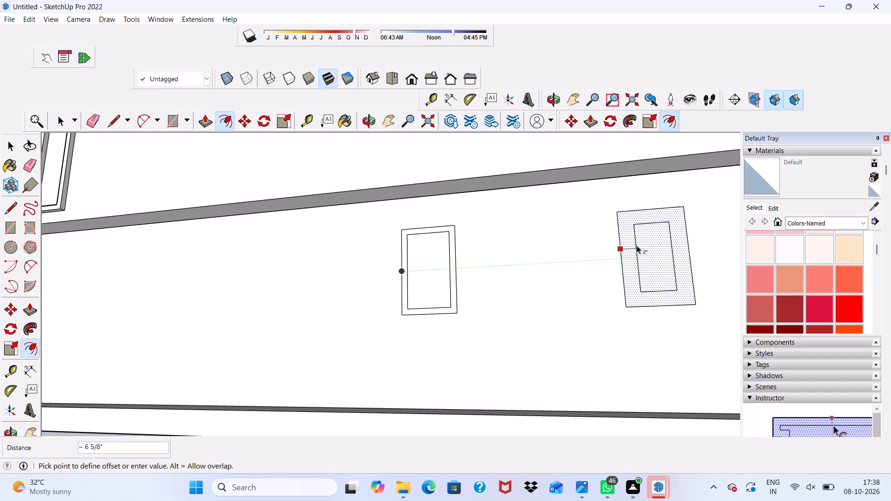
text(3")
key(Return)
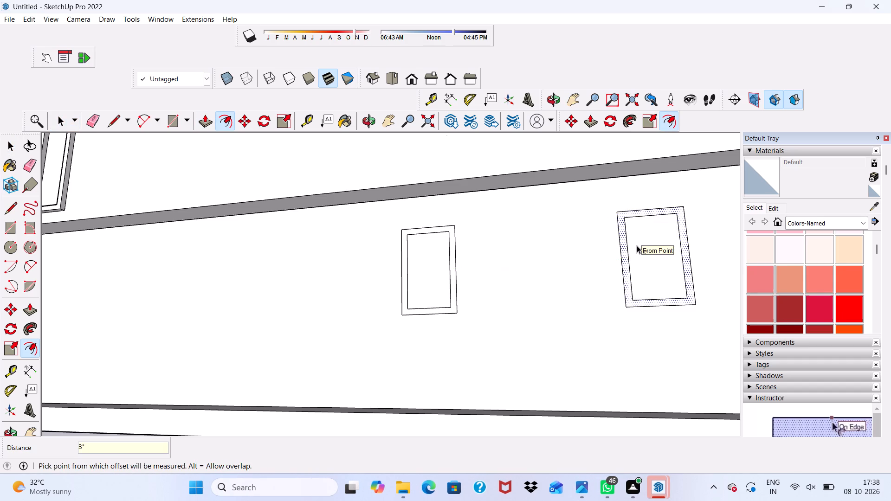
key(space)
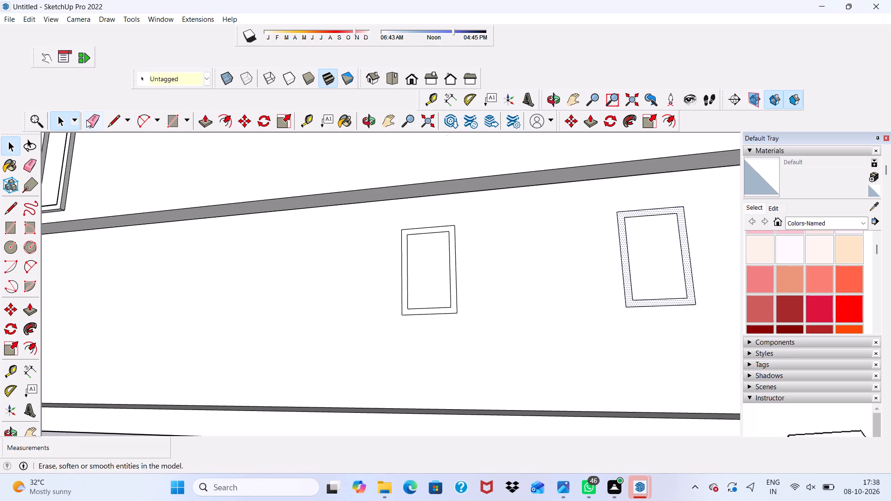
Push/Pull the rear window's frame border 3" outward from the ground-floor long wall.
click(207, 118)
scroll(451, 247, up, 8)
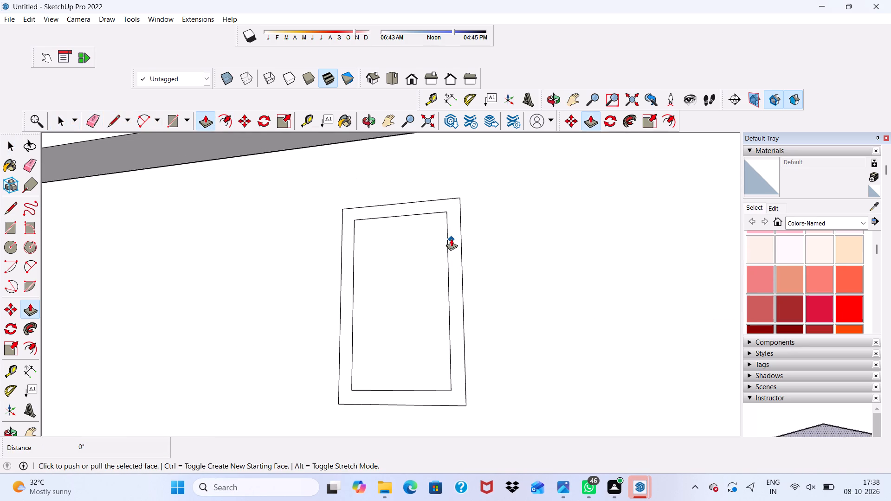
key(space)
click(451, 239)
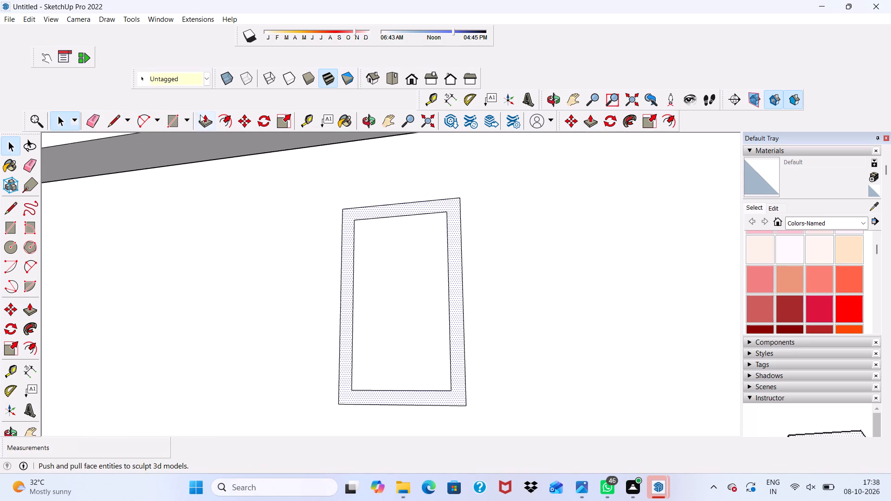
click(203, 116)
click(449, 253)
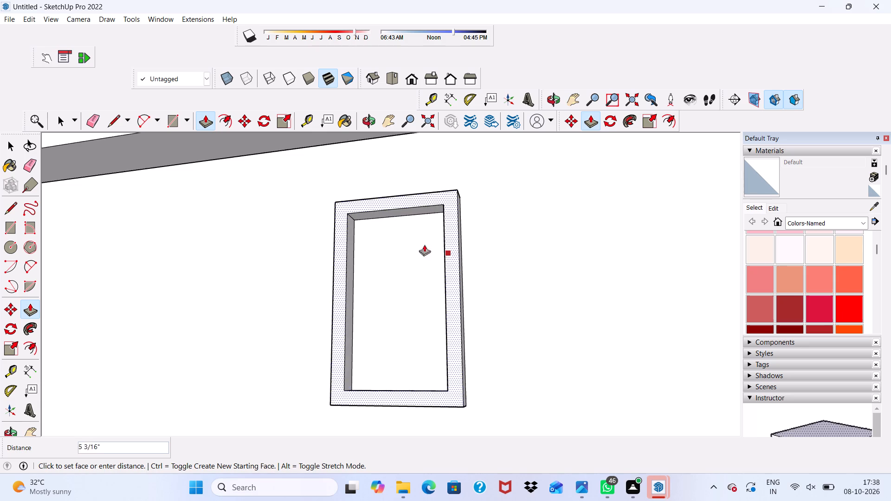
key(Return)
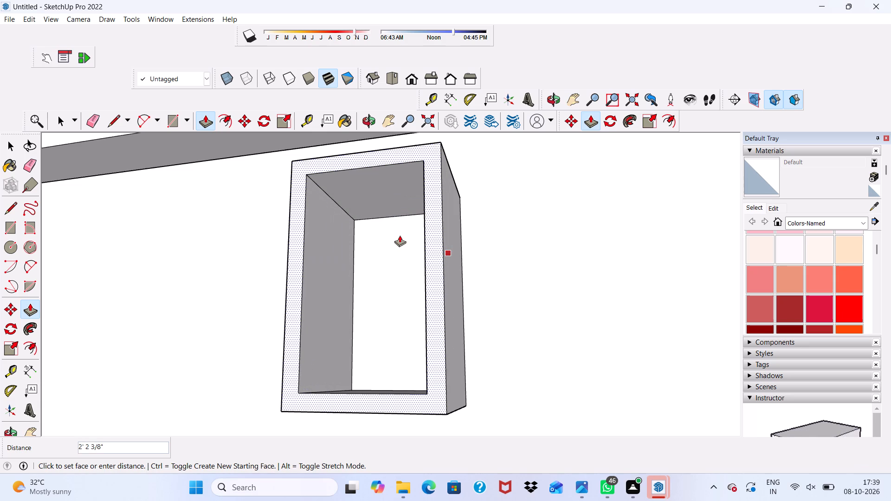
text(3")
key(Return)
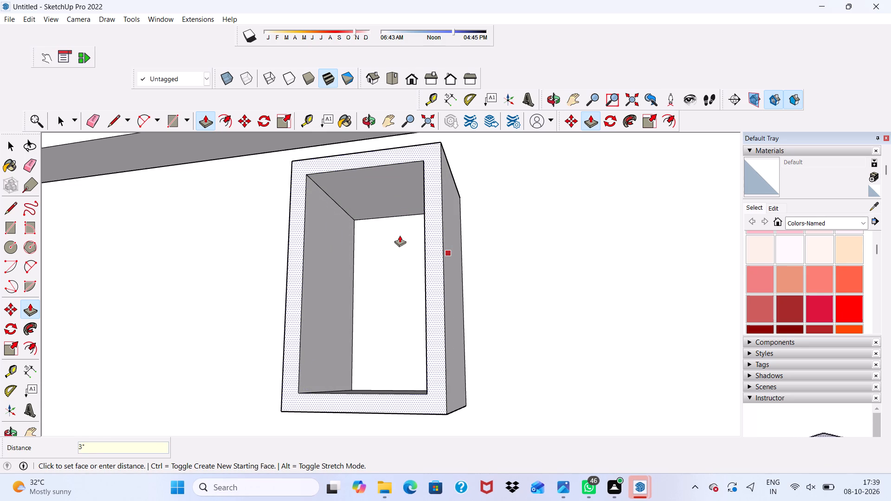
Push/Pull the frame border of the window nearest the front pillar 3" outward from the wall.
scroll(400, 235, down, 2)
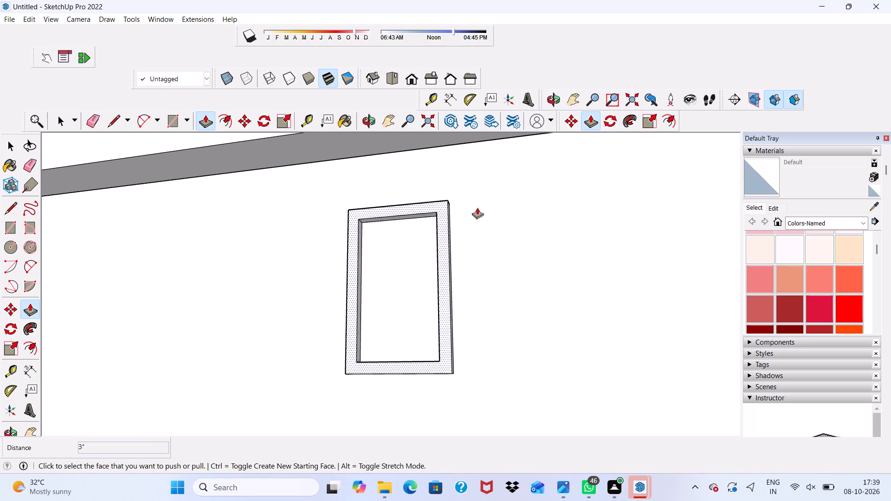
scroll(327, 229, down, 6)
scroll(548, 262, up, 11)
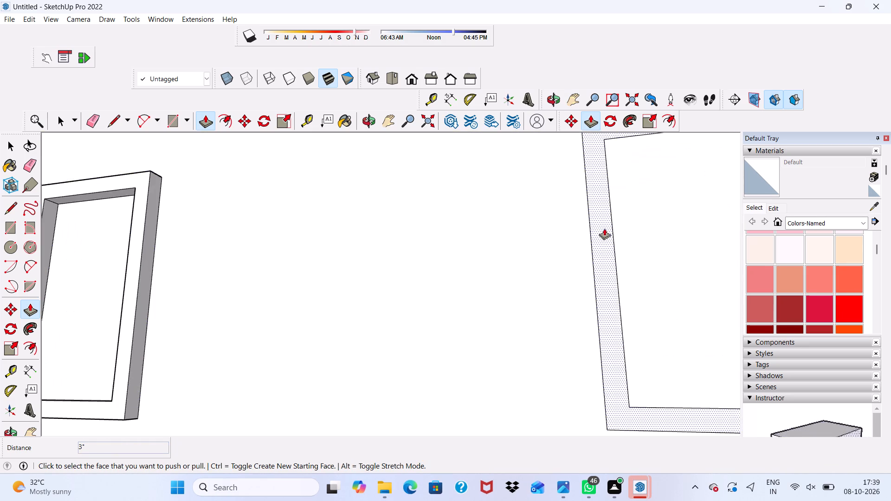
click(609, 231)
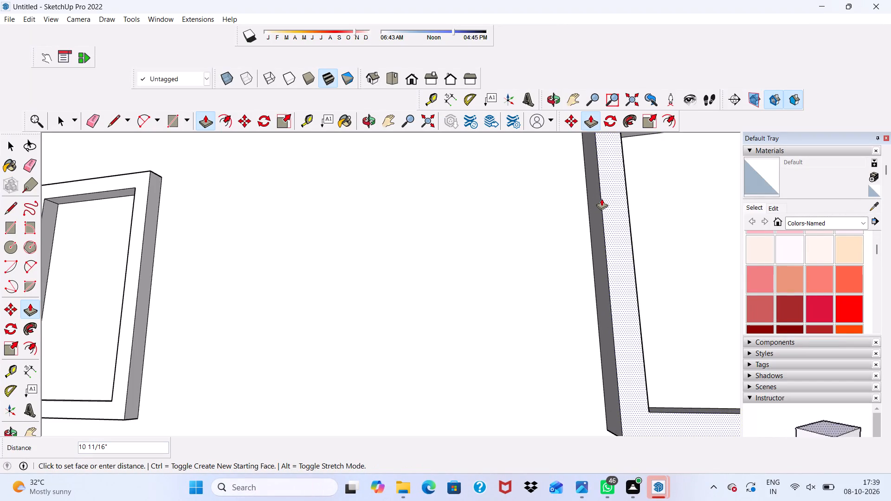
key(3)
key(shift+quotedbl)
key(Return)
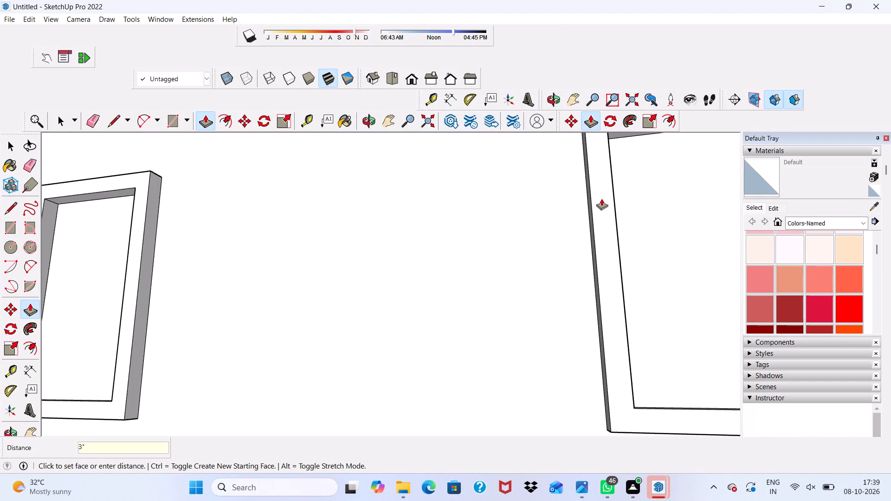
Draw an upright rectangle about 4' 3" wide and 7' 2" high near the middle of the ground-floor long wall.
scroll(601, 199, down, 13)
middle_drag(420, 221, 466, 266)
scroll(420, 221, down, 1)
scroll(466, 266, up, 3)
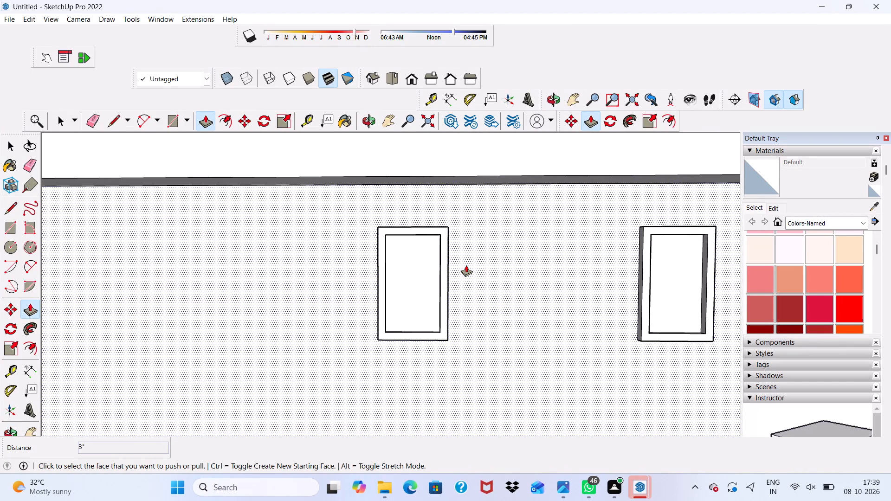
key(space)
scroll(464, 262, down, 15)
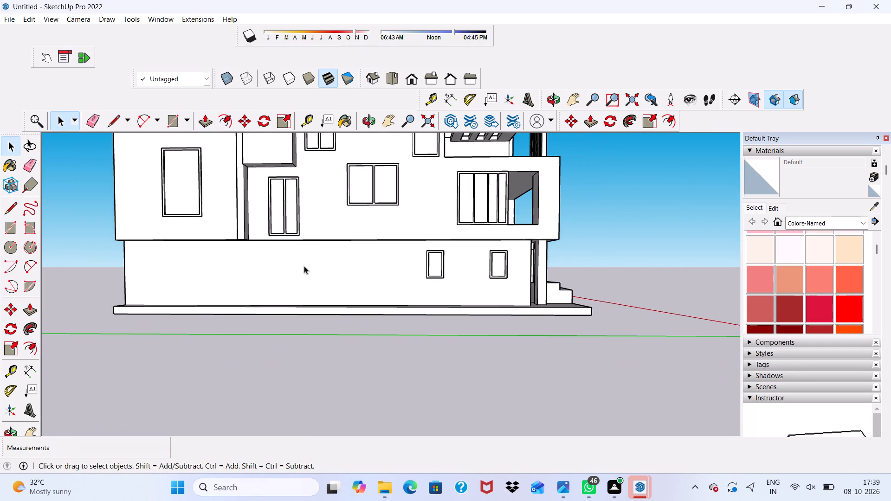
middle_drag(281, 264, 300, 269)
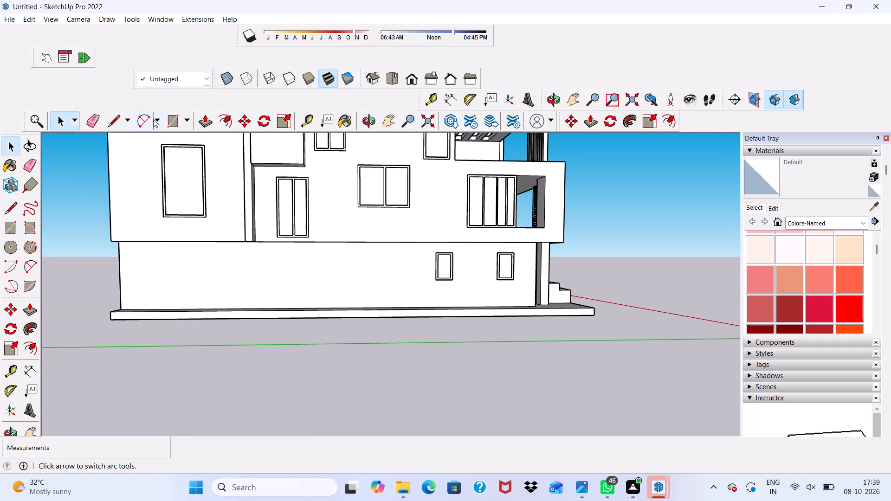
click(169, 116)
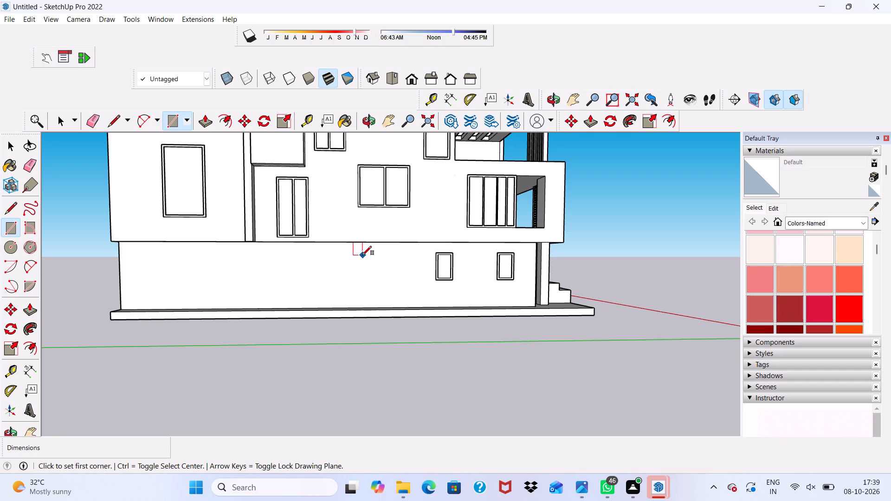
scroll(350, 312, down, 1)
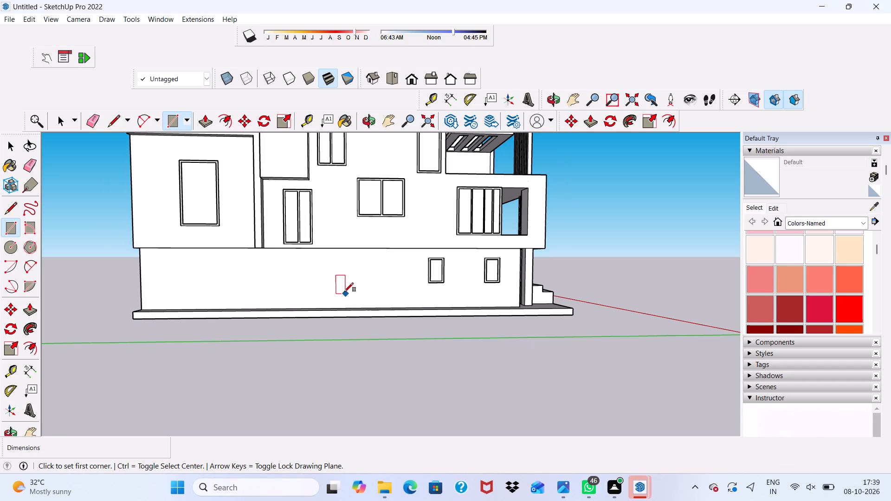
scroll(322, 281, up, 2)
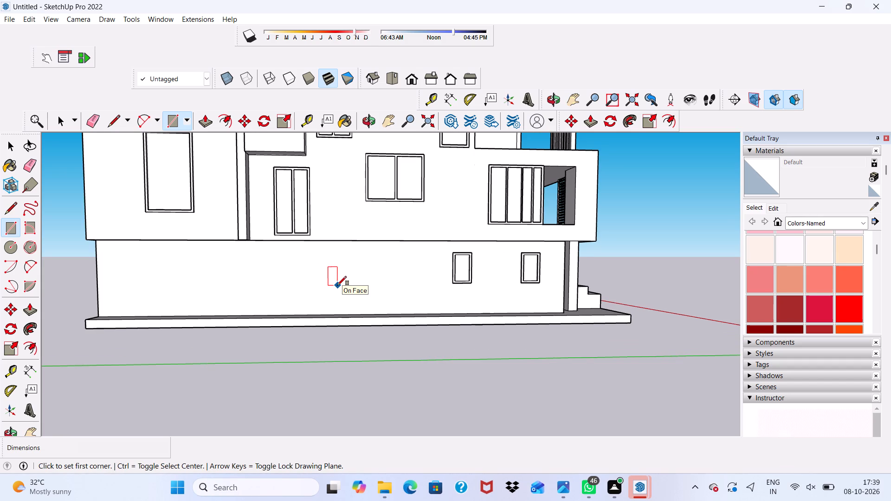
scroll(338, 285, up, 7)
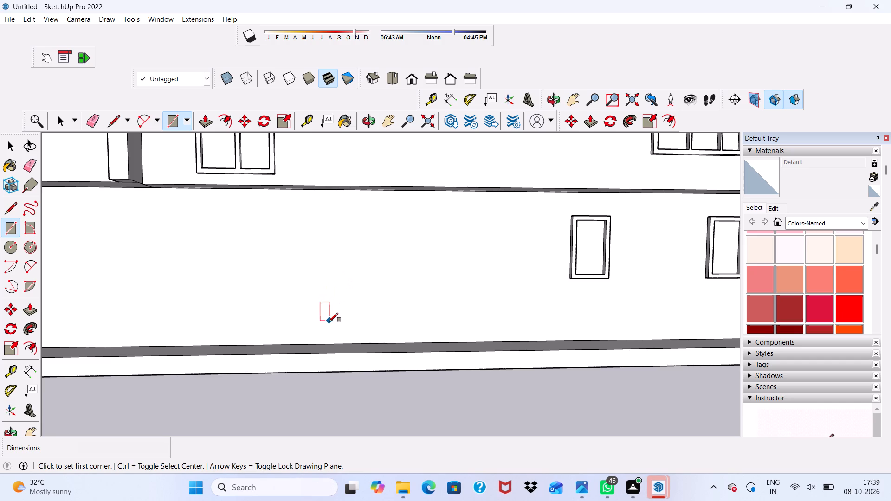
click(324, 322)
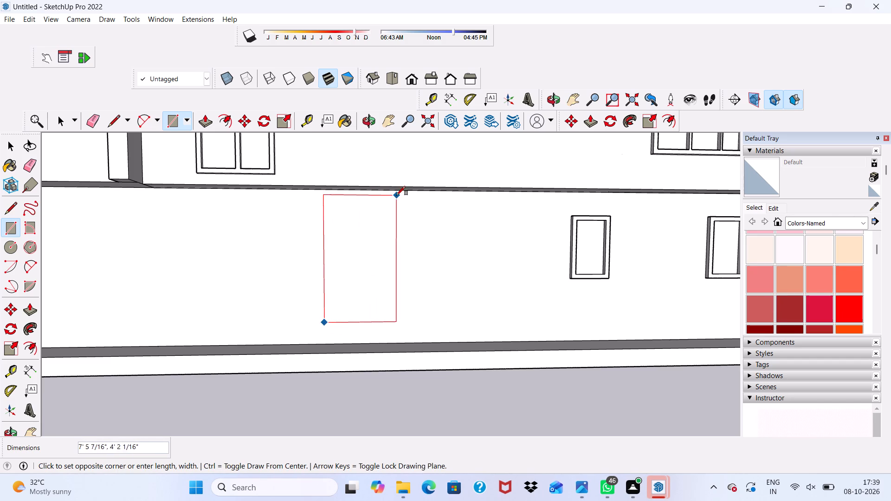
click(397, 200)
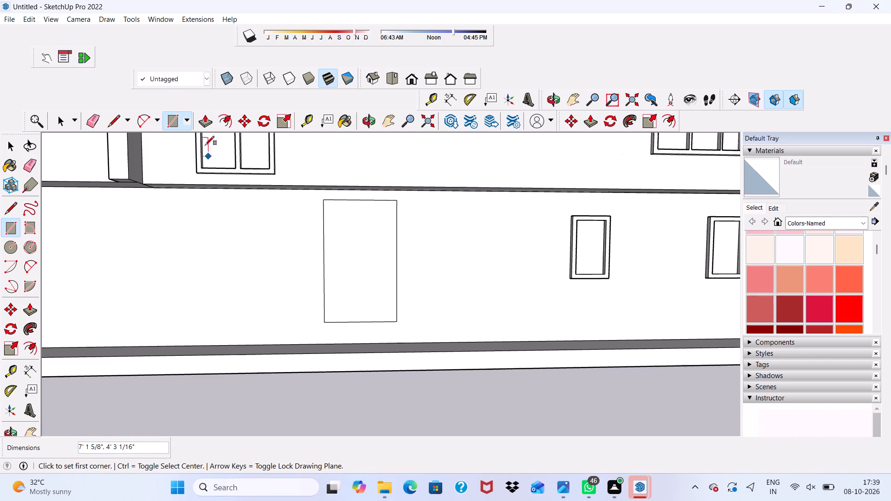
Offset the tall rectangle's outline 3" inward to form its frame.
click(228, 116)
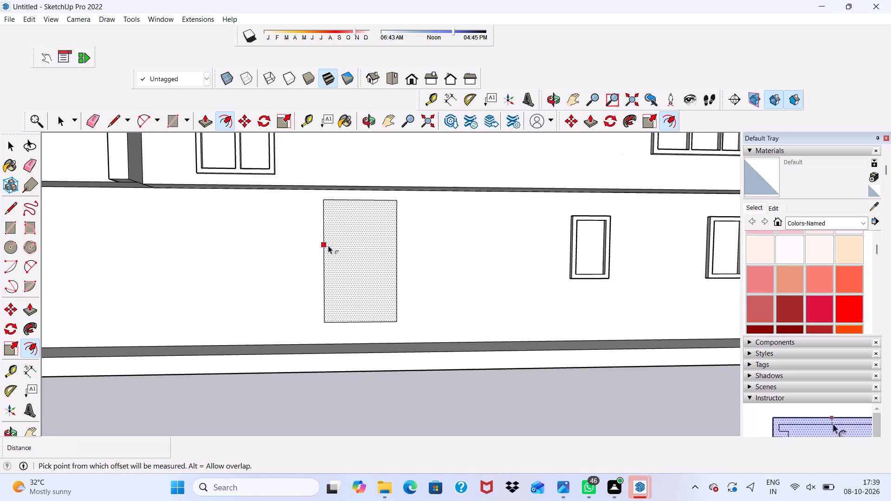
click(328, 245)
text(3")
key(Return)
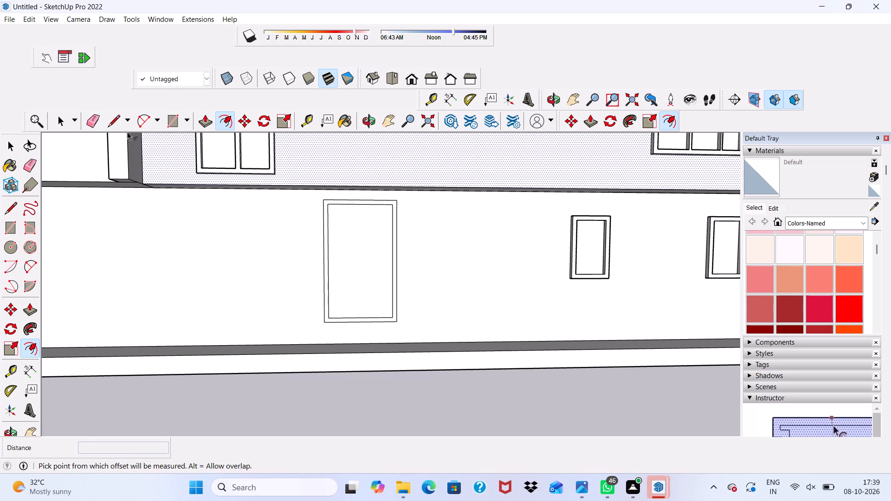
Draw a vertical mullion strip about 1 11/16" wide from the midpoint of the frame's inner top edge to its inner bottom edge.
click(166, 123)
scroll(315, 212, up, 3)
scroll(368, 212, up, 3)
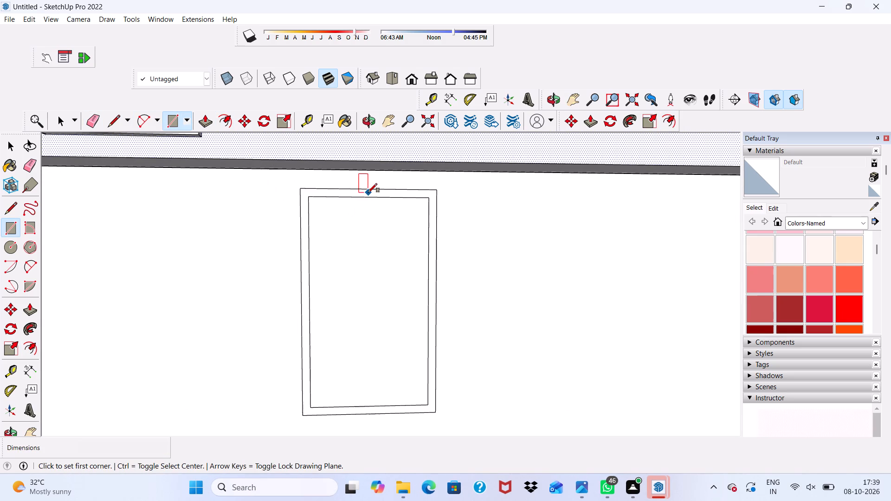
click(372, 198)
scroll(371, 234, down, 5)
scroll(372, 261, up, 5)
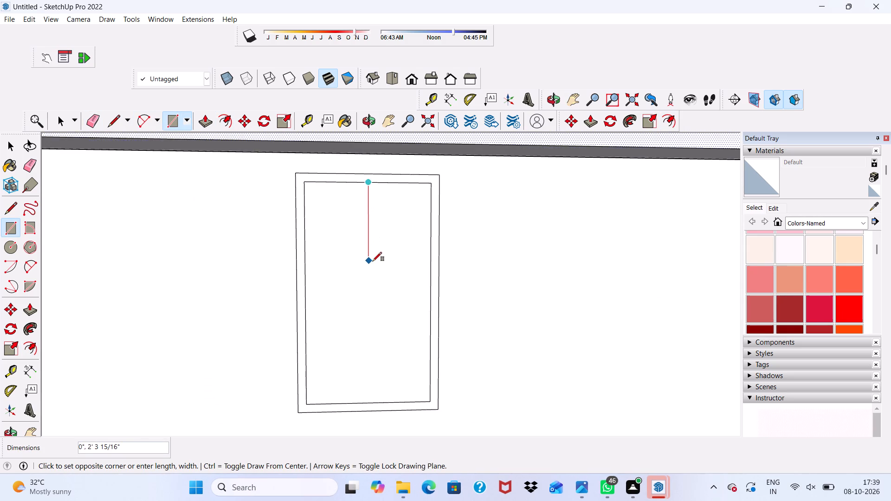
scroll(413, 375, up, 3)
scroll(383, 428, up, 7)
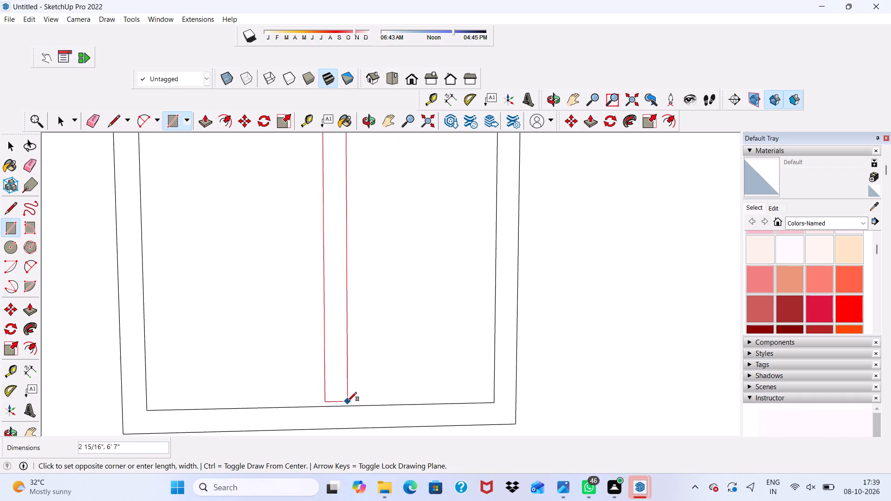
click(338, 404)
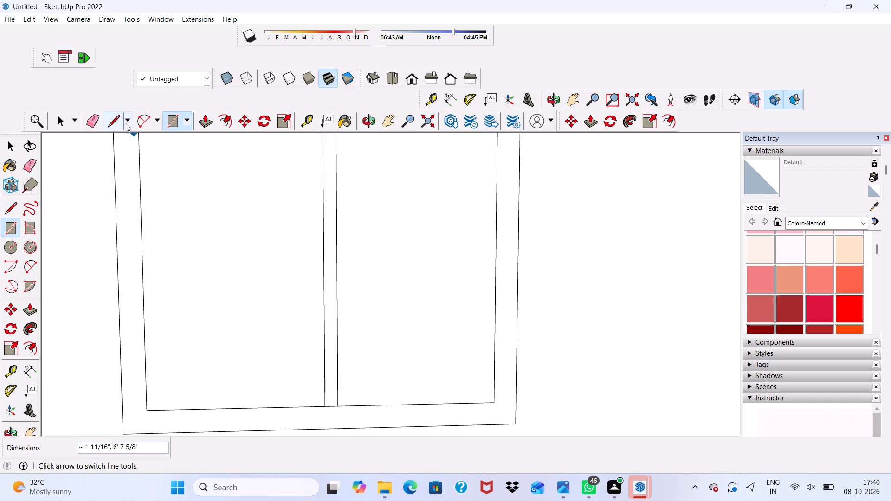
Erase the short edges at the mullion's bottom and top ends so it merges with the tall window's frame.
click(93, 116)
scroll(441, 478, up, 4)
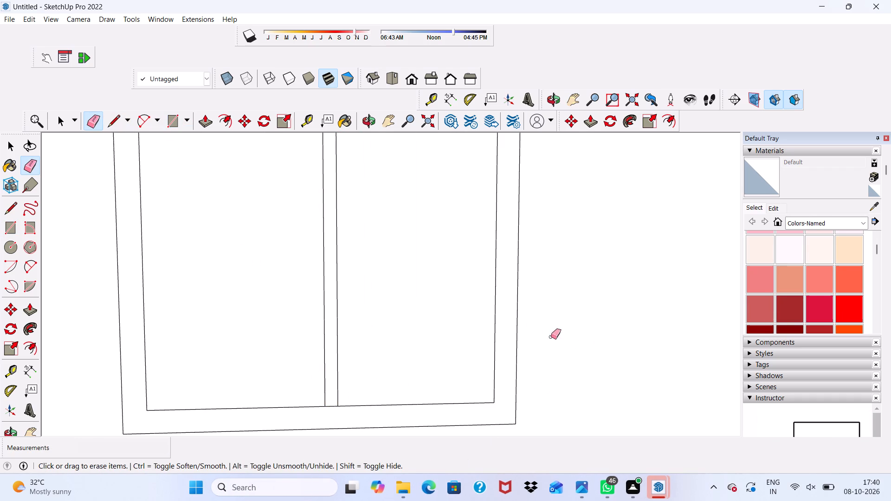
scroll(412, 400, up, 7)
drag(305, 398, 299, 427)
scroll(299, 399, down, 6)
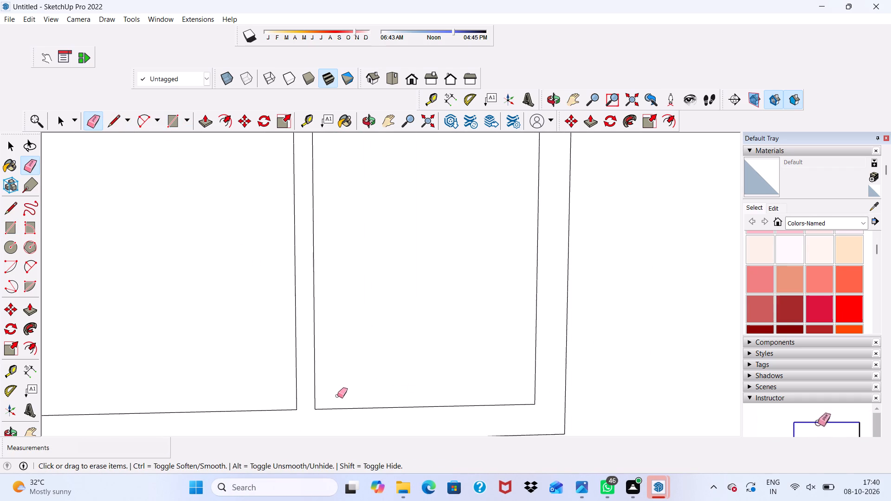
scroll(337, 396, down, 11)
scroll(404, 366, down, 6)
scroll(359, 278, up, 6)
scroll(395, 218, up, 4)
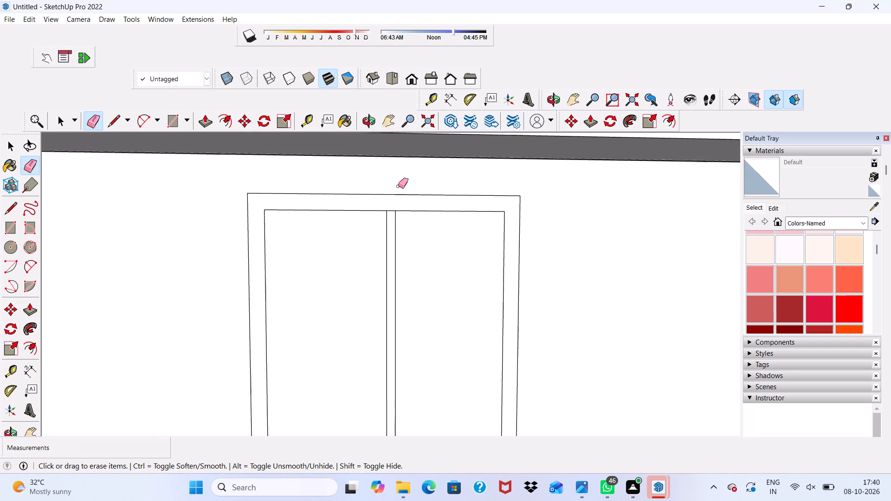
scroll(398, 186, up, 8)
drag(379, 238, 380, 250)
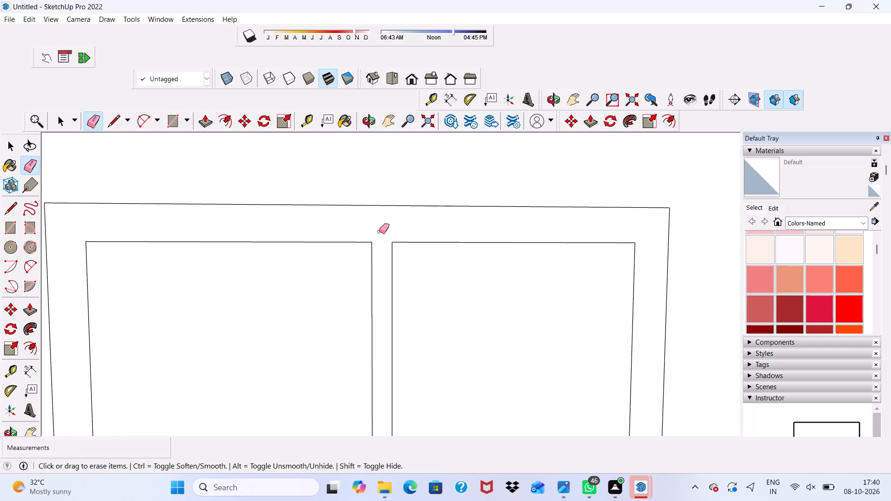
Push/pull the tall two-pane window's frame and mullion face outward 3".
key(space)
click(379, 231)
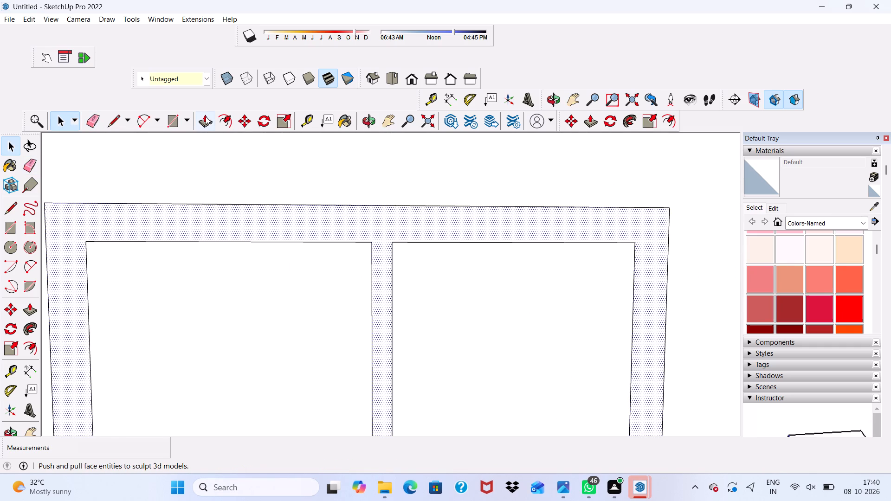
click(206, 116)
click(320, 216)
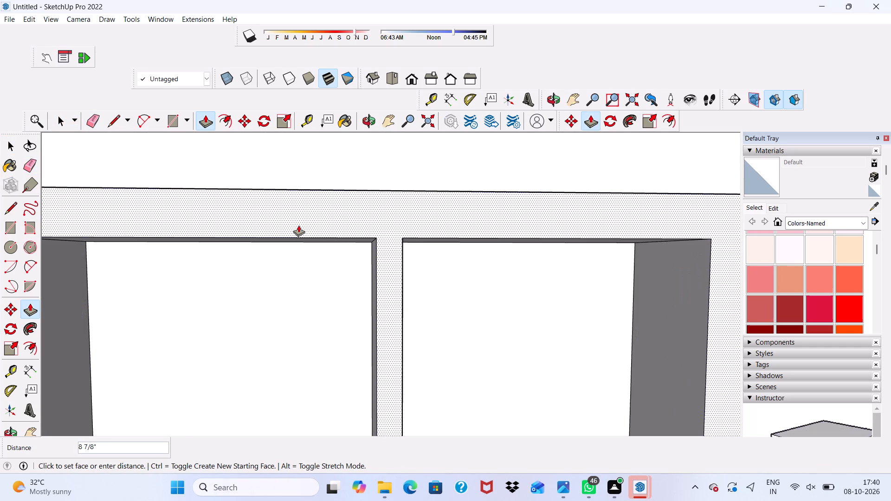
key(3)
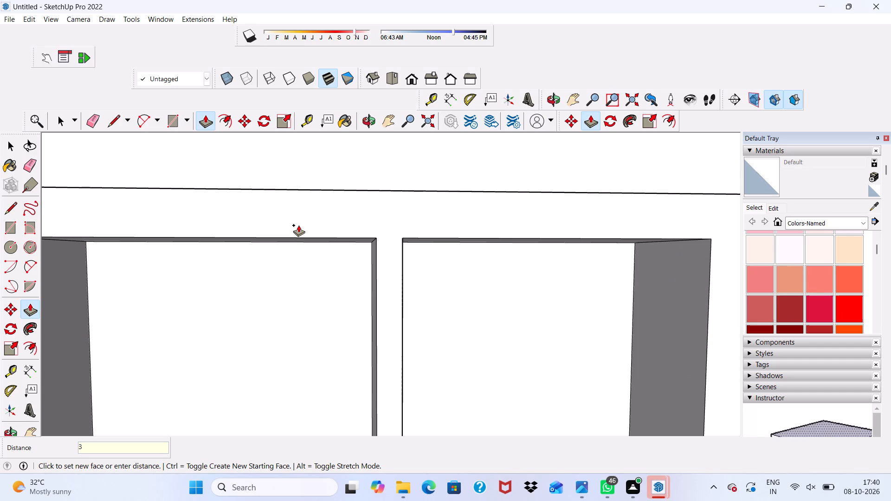
key(shift+quotedbl)
key(Return)
key(space)
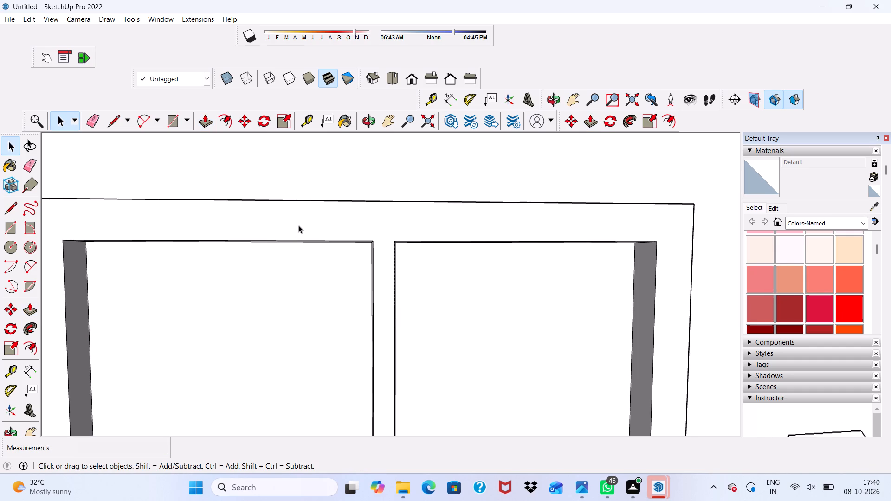
Examine the house's window side from several angles, checking the ground-floor wall and its windows.
scroll(294, 224, down, 4)
scroll(370, 213, down, 4)
scroll(371, 206, up, 1)
scroll(371, 206, down, 8)
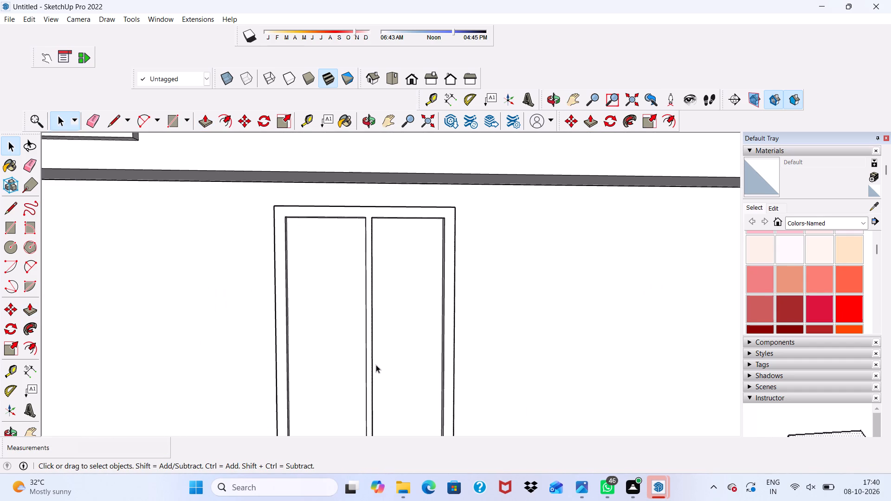
middle_drag(376, 365, 408, 321)
scroll(374, 289, down, 2)
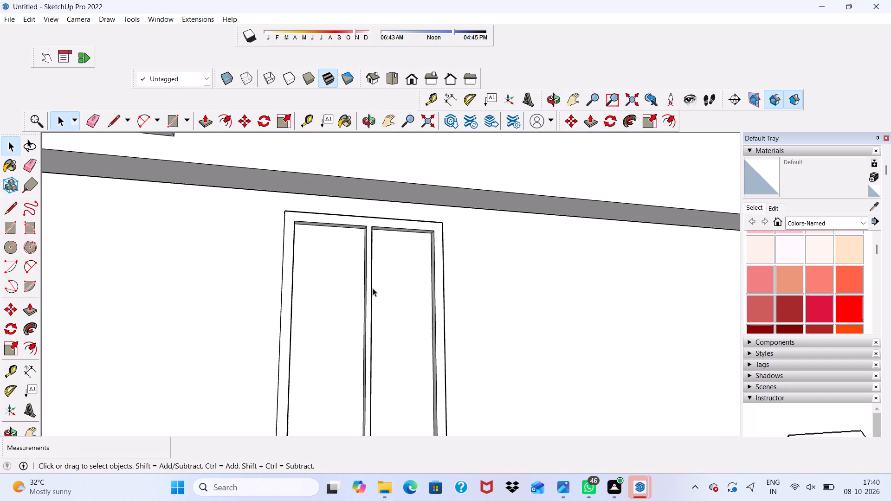
scroll(373, 288, down, 7)
middle_drag(374, 259, 332, 293)
scroll(333, 271, up, 1)
scroll(335, 268, down, 4)
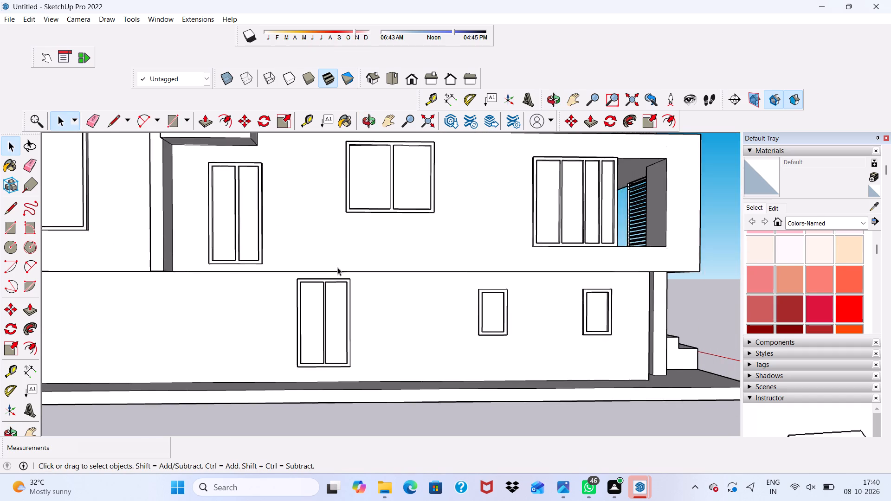
scroll(337, 267, down, 2)
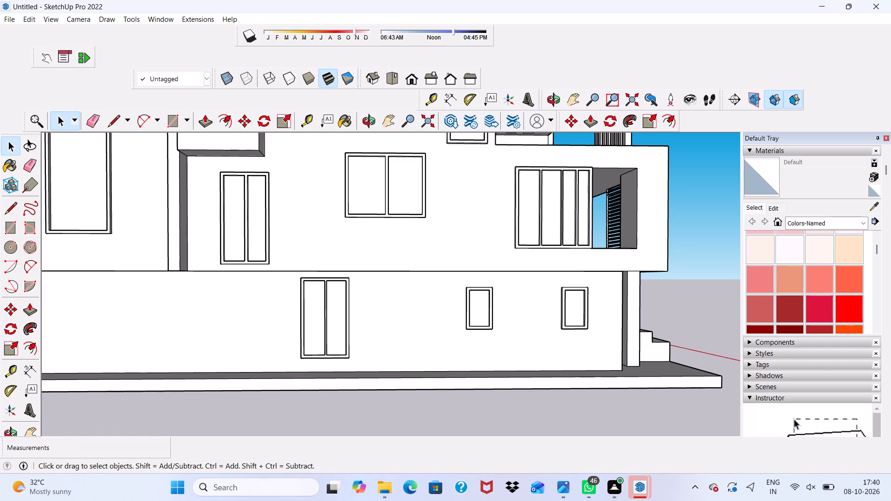
scroll(344, 316, up, 1)
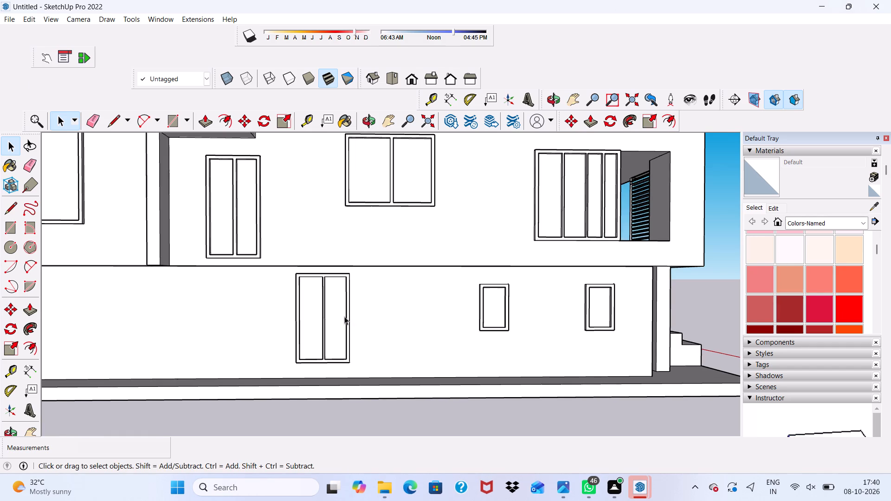
scroll(338, 275, down, 7)
middle_drag(352, 283, 324, 348)
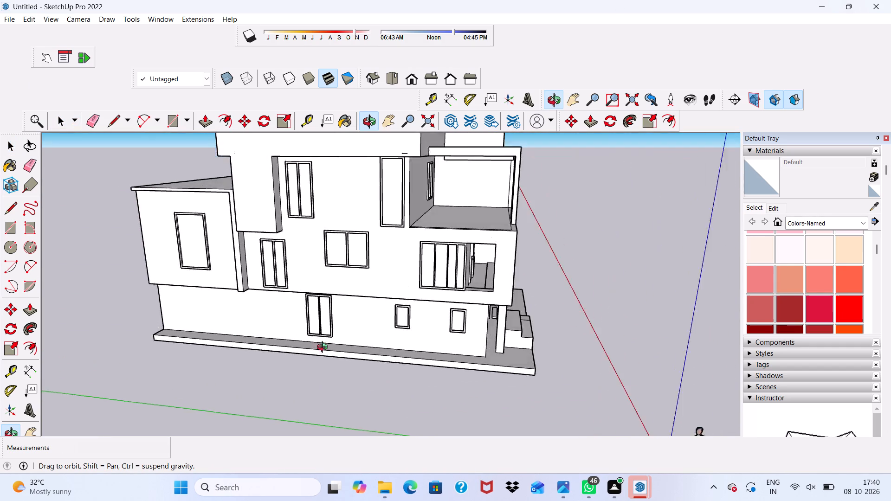
middle_drag(324, 348, 364, 255)
scroll(364, 254, up, 3)
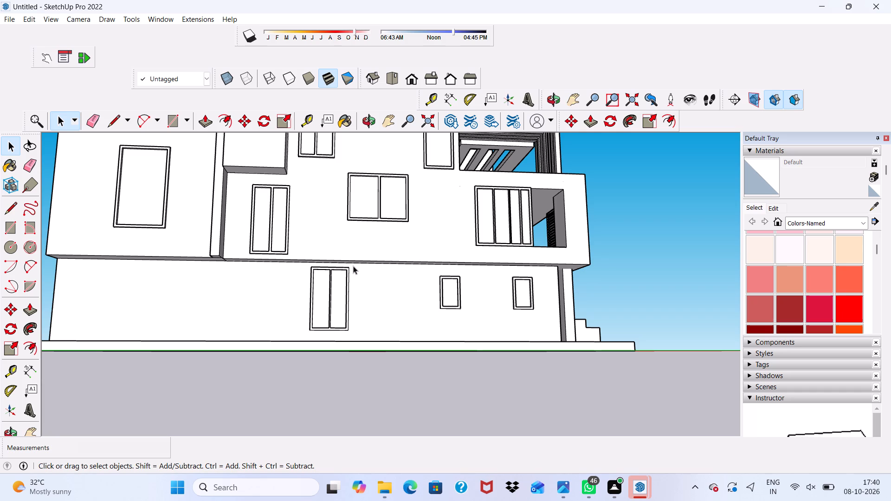
scroll(353, 266, up, 2)
scroll(353, 267, down, 4)
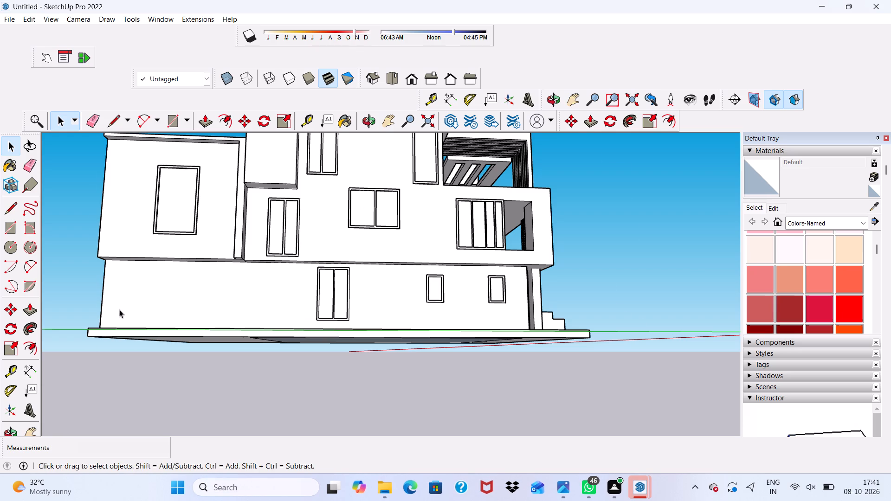
Draw an upright rectangle about 2' 10" wide at the ground-floor long wall's blank end, from its top corner to its base.
scroll(119, 309, up, 9)
click(173, 124)
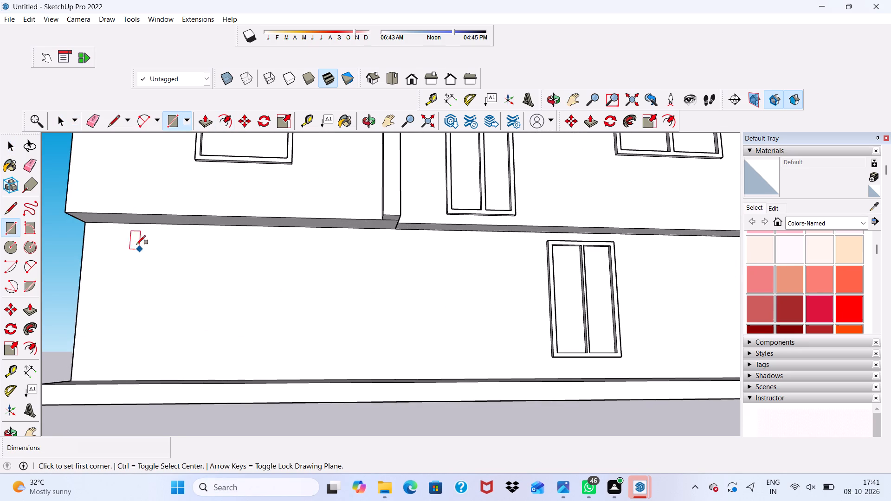
scroll(136, 239, up, 13)
scroll(77, 223, down, 9)
scroll(31, 243, up, 4)
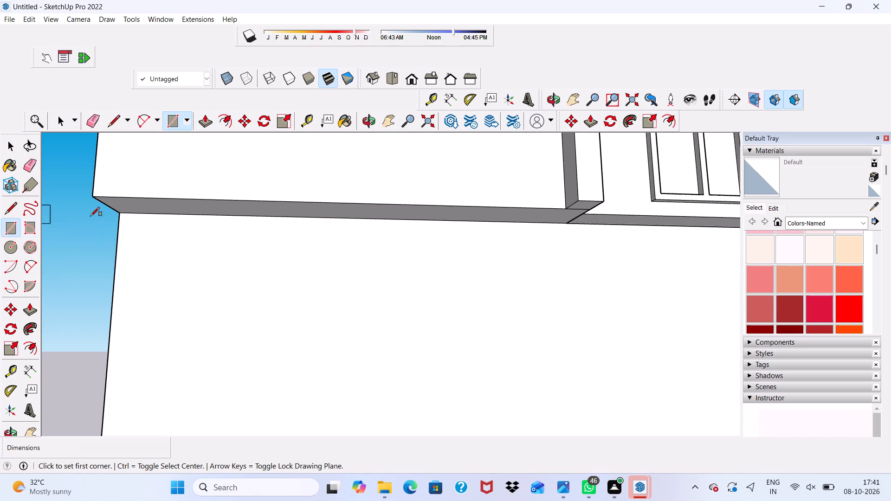
scroll(138, 204, up, 3)
click(115, 214)
scroll(216, 259, down, 7)
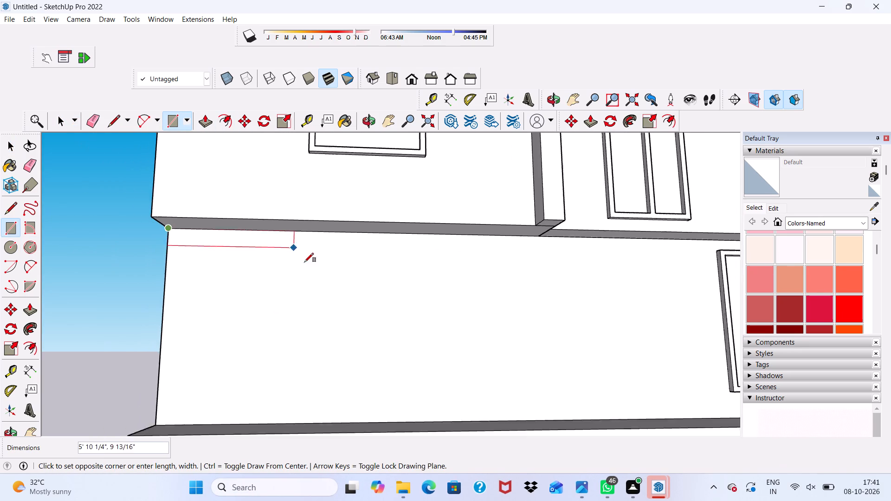
scroll(304, 262, down, 6)
middle_drag(302, 310, 302, 393)
scroll(298, 393, up, 3)
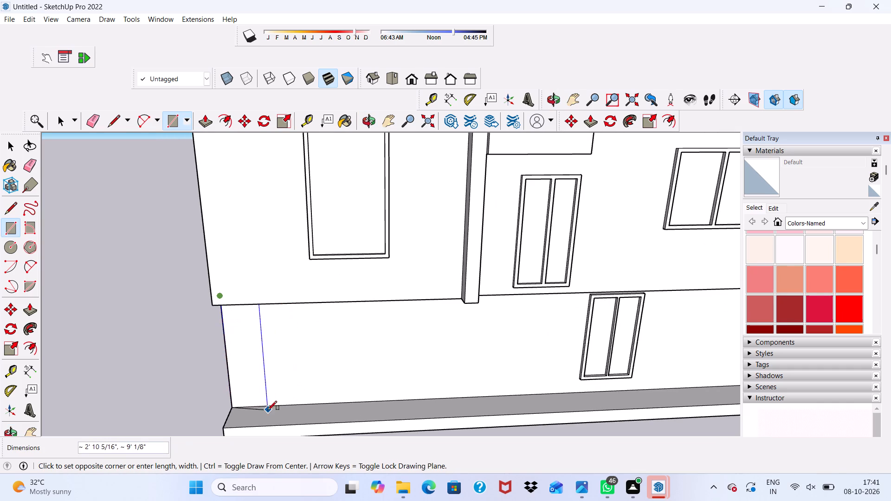
click(270, 407)
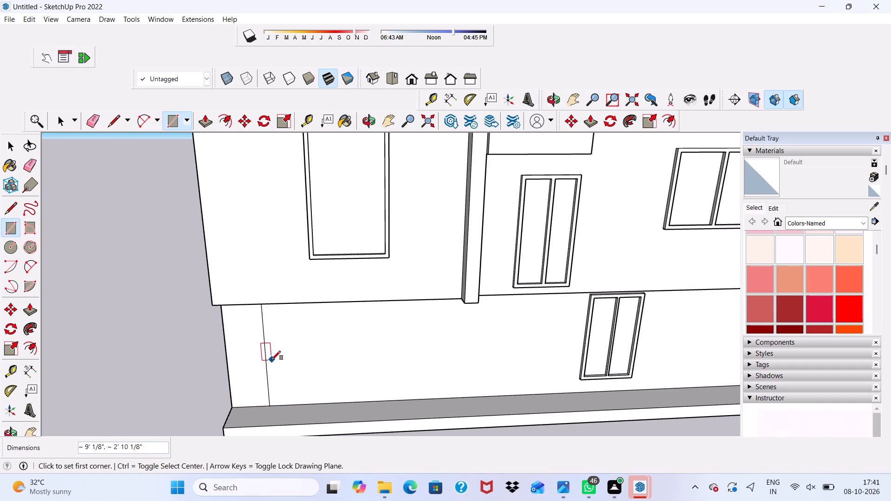
Draw a low rectangle about 7' 7" long and 3' 3" high on the wall, starting from the tall corner strip's inner edge.
click(267, 364)
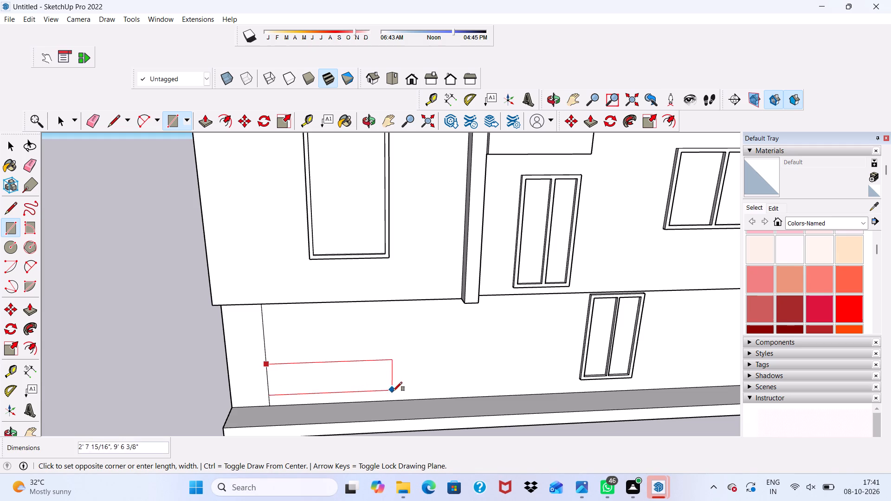
click(369, 398)
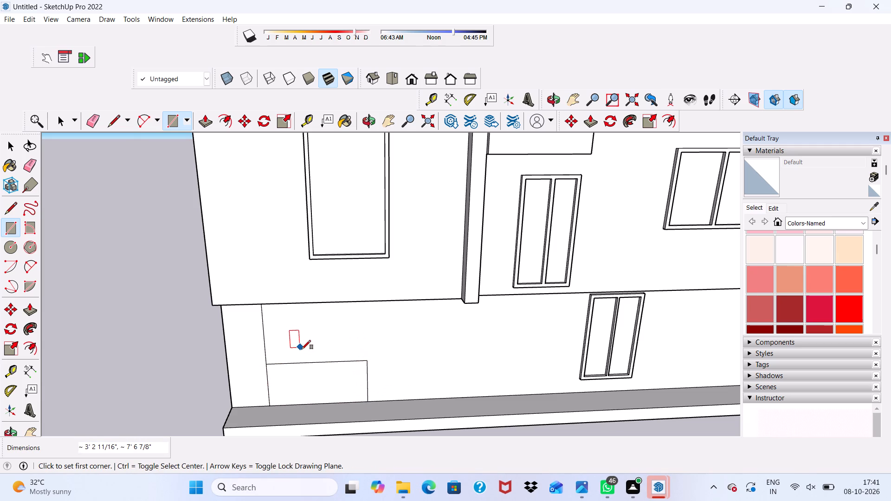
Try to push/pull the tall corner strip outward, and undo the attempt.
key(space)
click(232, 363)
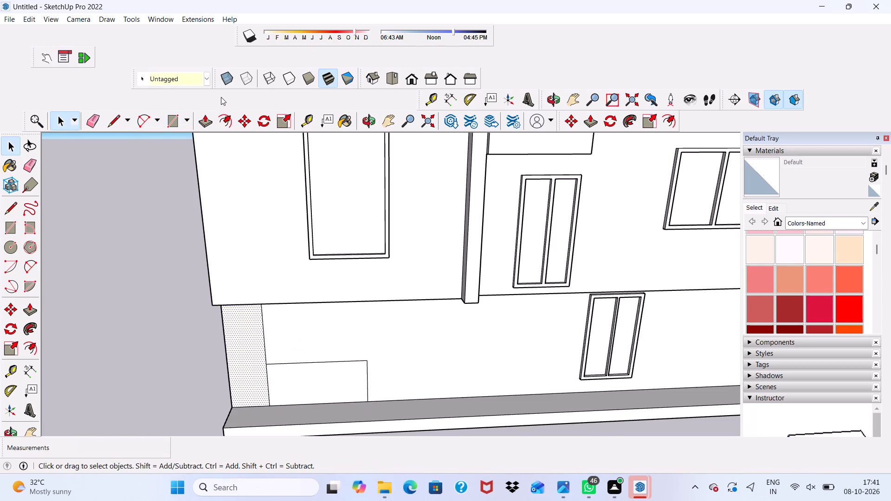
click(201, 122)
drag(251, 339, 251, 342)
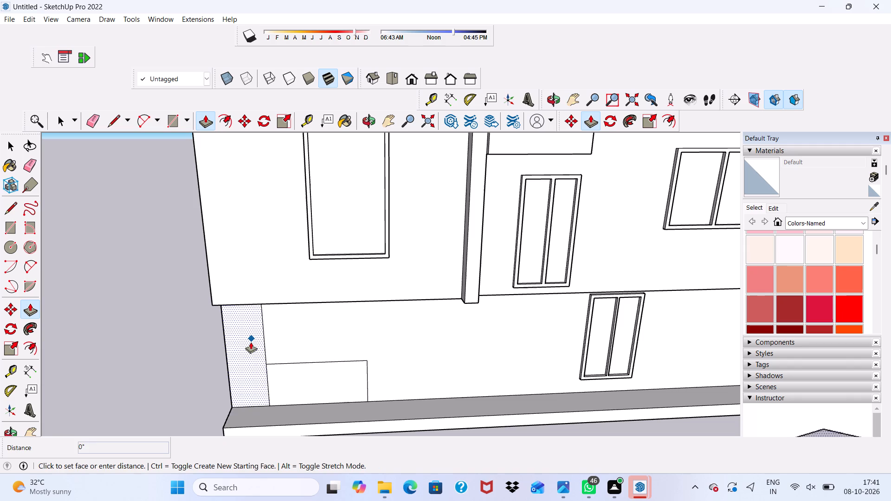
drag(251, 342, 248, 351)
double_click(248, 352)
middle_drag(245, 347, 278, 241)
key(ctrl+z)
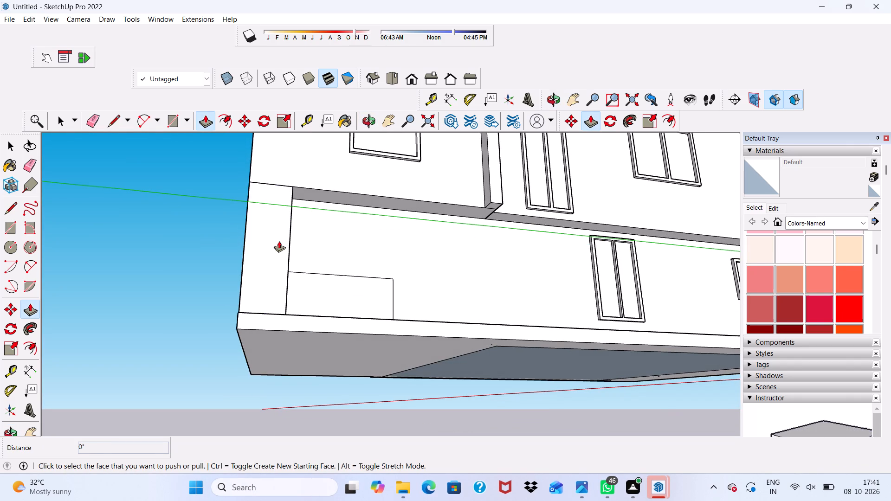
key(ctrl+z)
Push/pull the tall corner strip outward about 1' 4 1/4" to form a column.
scroll(279, 247, up, 2)
click(273, 254)
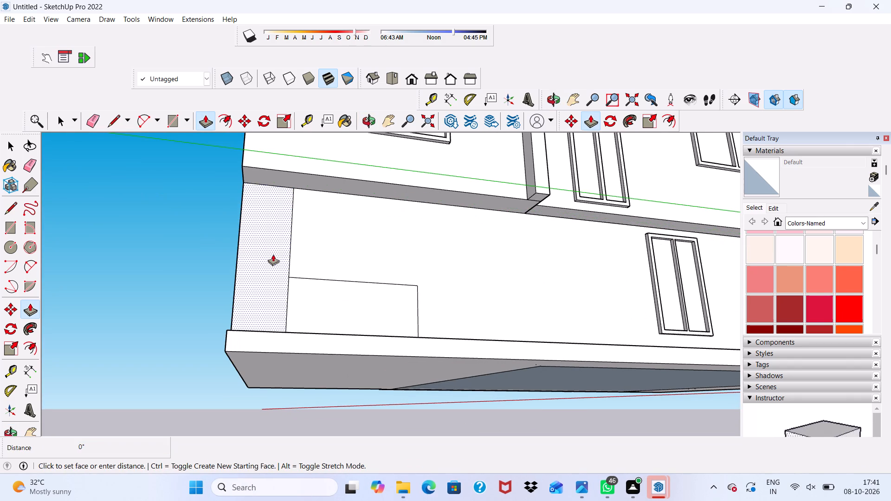
click(263, 246)
scroll(359, 295, up, 2)
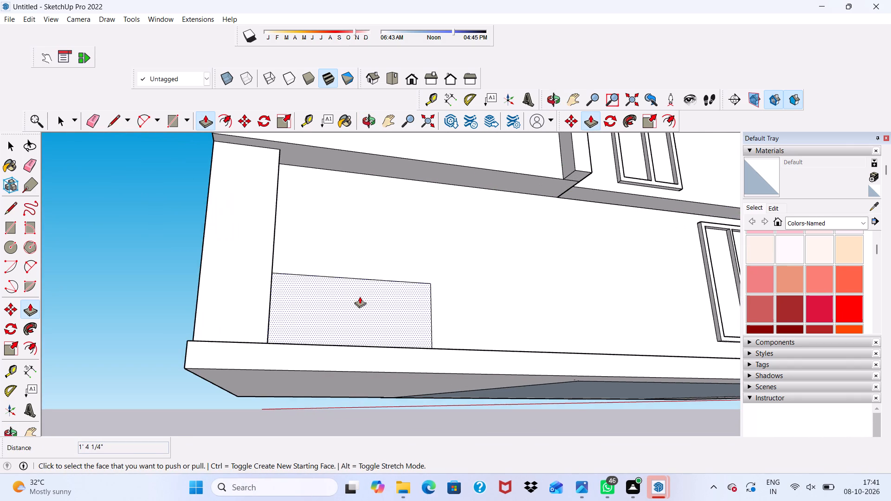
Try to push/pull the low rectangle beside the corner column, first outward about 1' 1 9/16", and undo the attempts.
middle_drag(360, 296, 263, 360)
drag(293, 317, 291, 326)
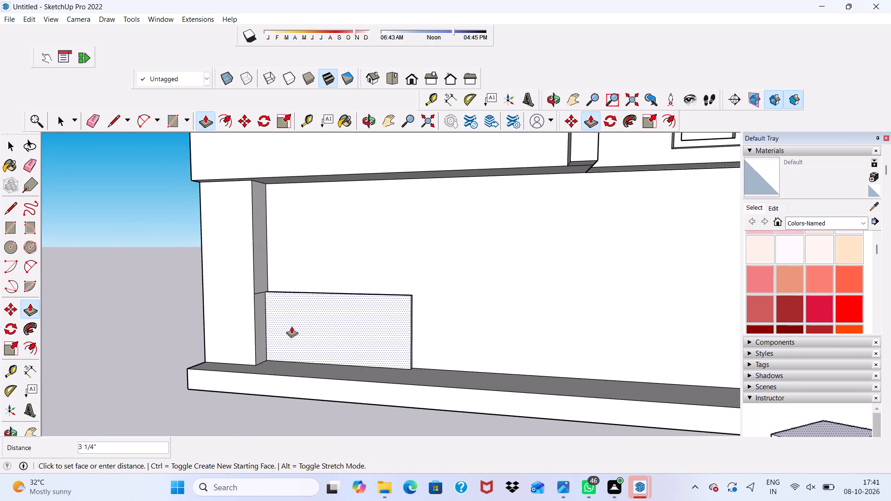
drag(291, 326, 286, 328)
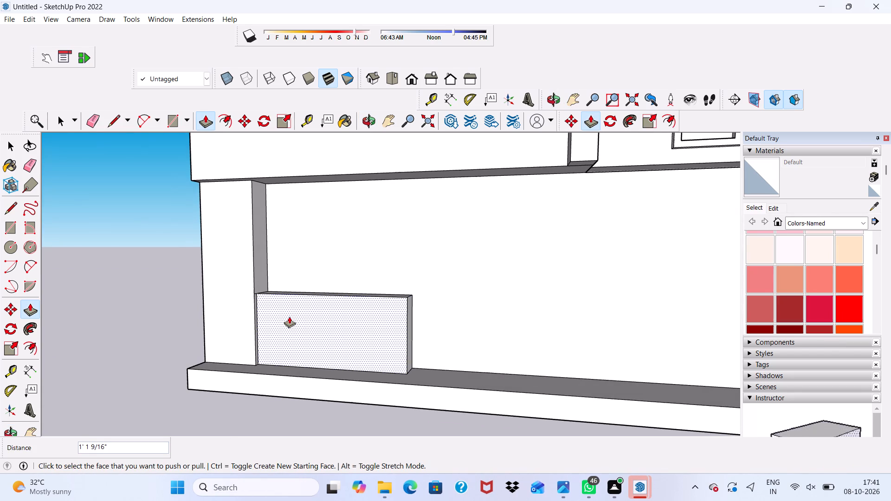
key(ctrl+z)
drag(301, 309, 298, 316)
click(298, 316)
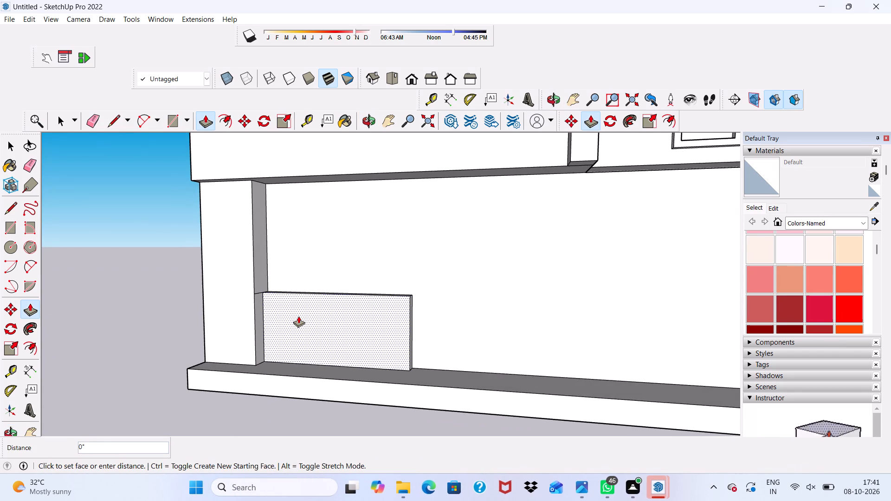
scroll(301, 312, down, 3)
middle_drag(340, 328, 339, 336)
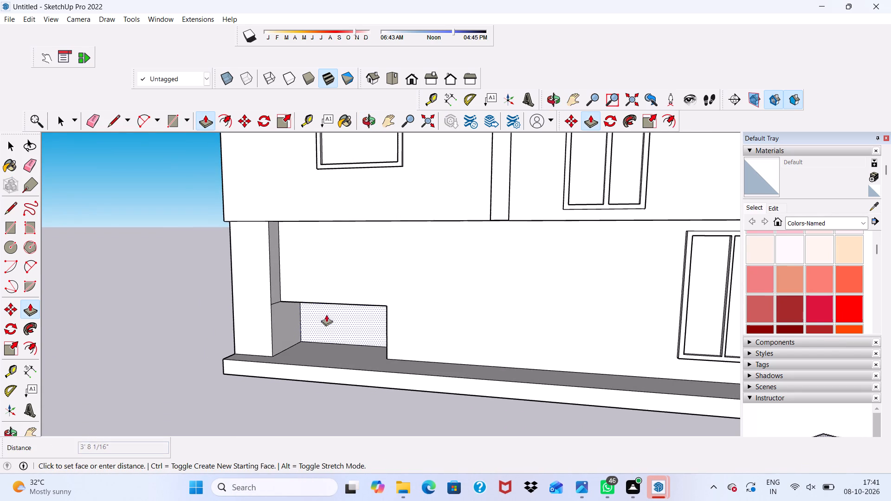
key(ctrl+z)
Push/pull the low rectangle outward to about the corner column's front face, forming a low wall block.
click(328, 330)
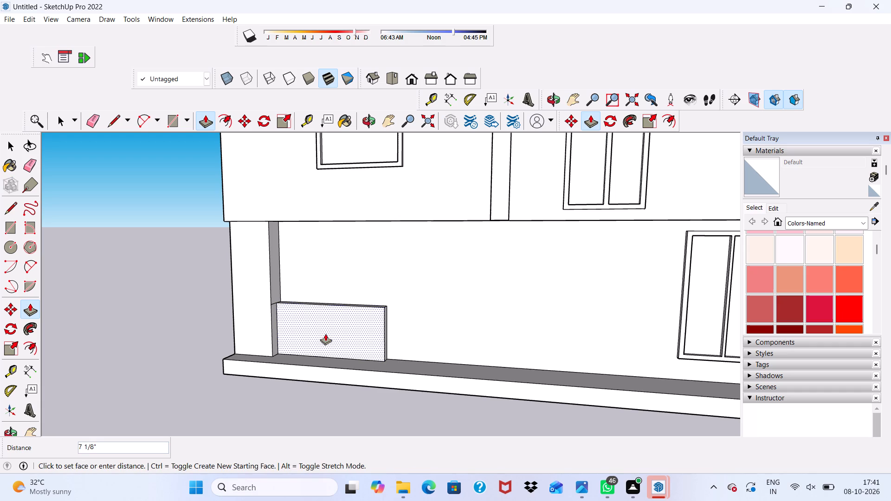
double_click(325, 334)
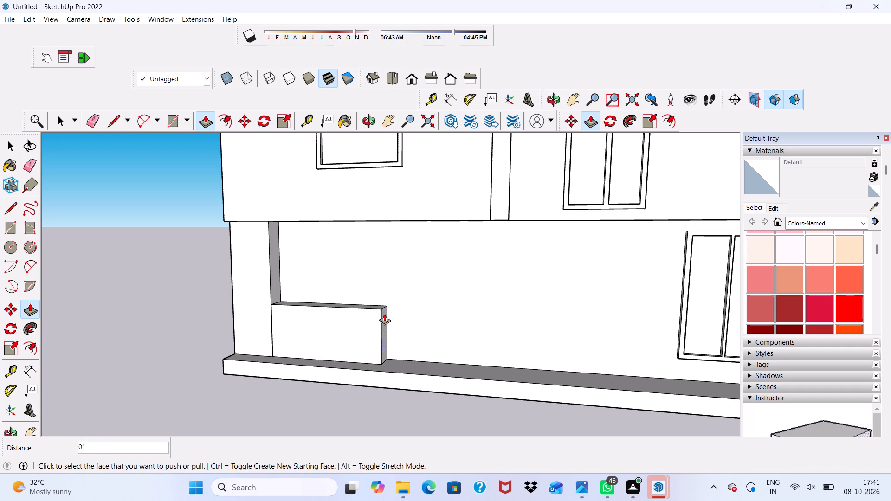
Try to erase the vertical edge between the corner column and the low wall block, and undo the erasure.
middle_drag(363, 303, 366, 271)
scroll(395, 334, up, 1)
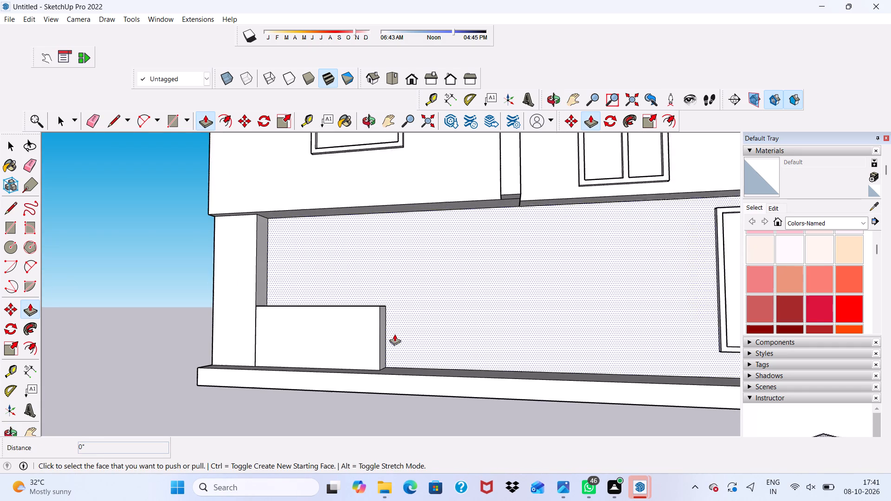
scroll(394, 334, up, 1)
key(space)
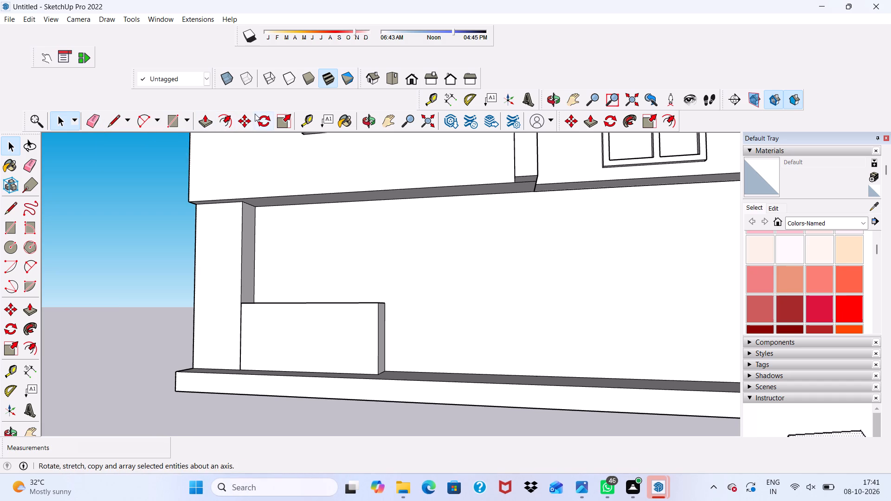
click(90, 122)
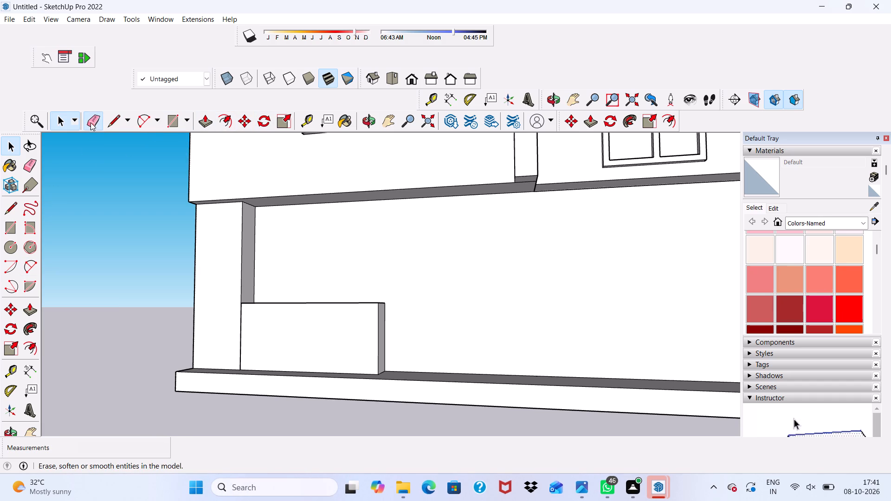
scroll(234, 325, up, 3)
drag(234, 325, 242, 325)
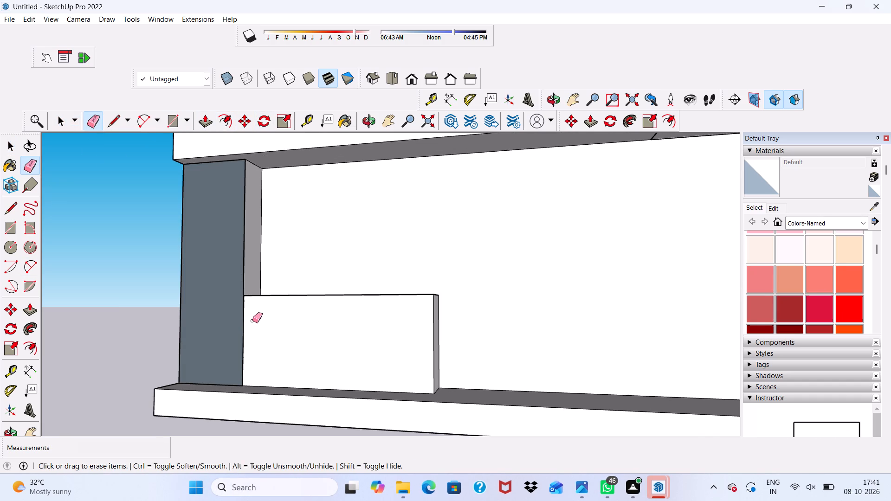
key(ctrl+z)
Push/pull the low wall block's front face 1/2" so it is flush with the corner column's front face.
scroll(264, 323, up, 13)
middle_drag(252, 320, 164, 343)
key(space)
scroll(252, 303, up, 2)
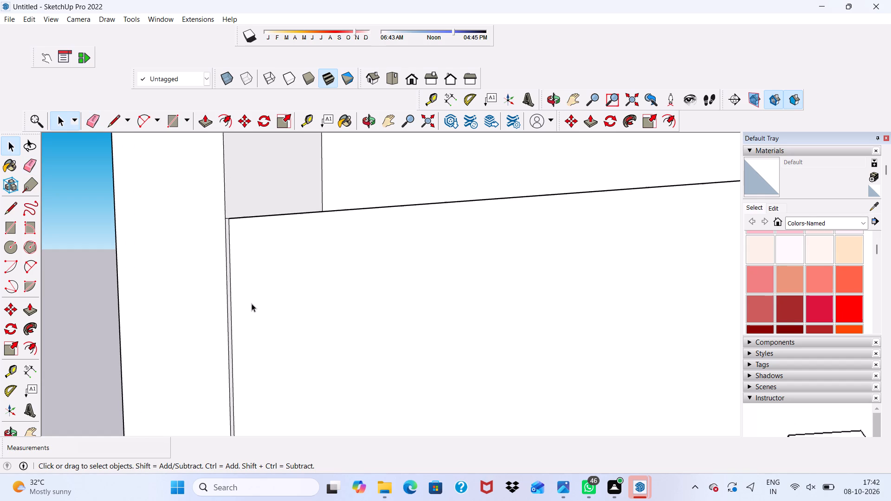
click(252, 303)
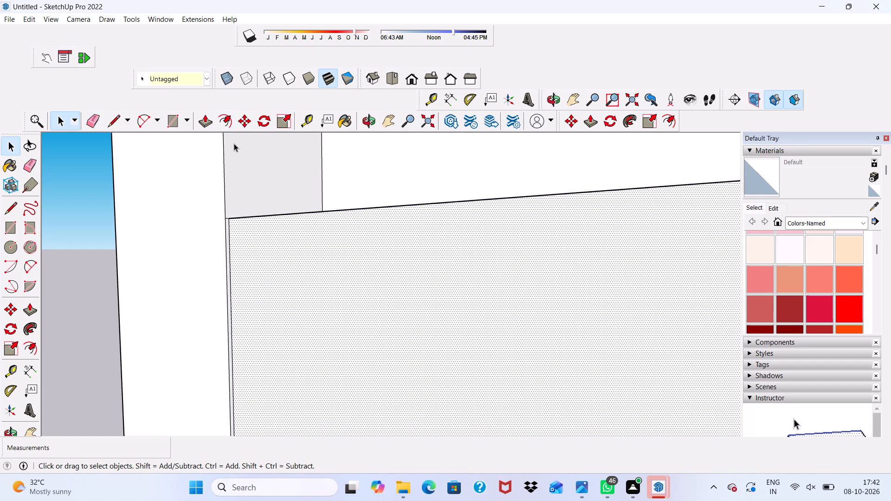
click(201, 112)
click(285, 312)
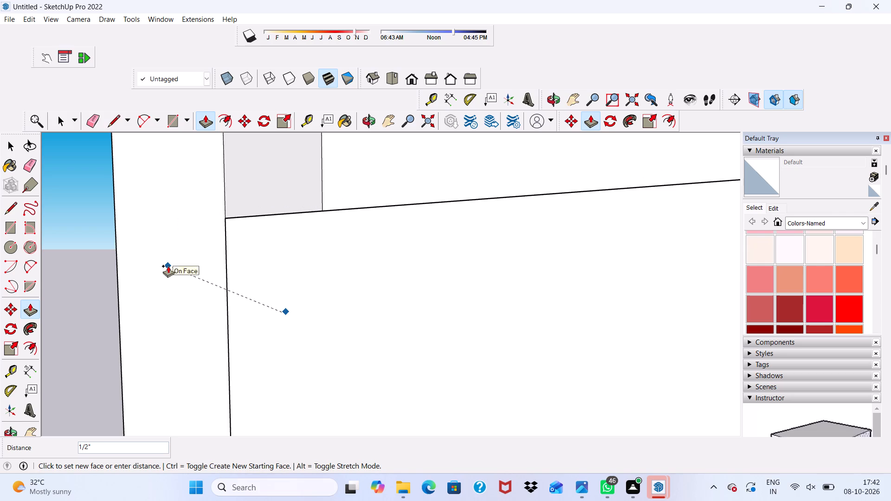
click(168, 266)
scroll(240, 275, down, 14)
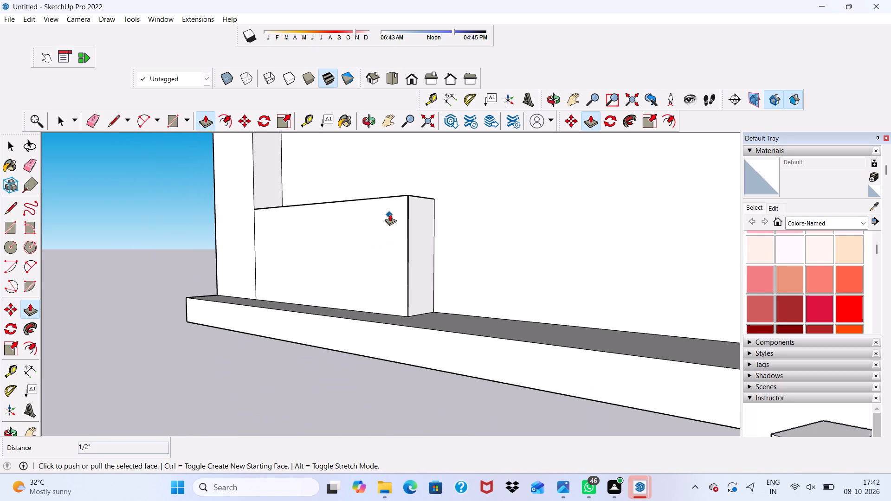
Erase the vertical edge between the corner column and the low wall block on their shared front face.
scroll(390, 214, down, 2)
scroll(423, 244, up, 14)
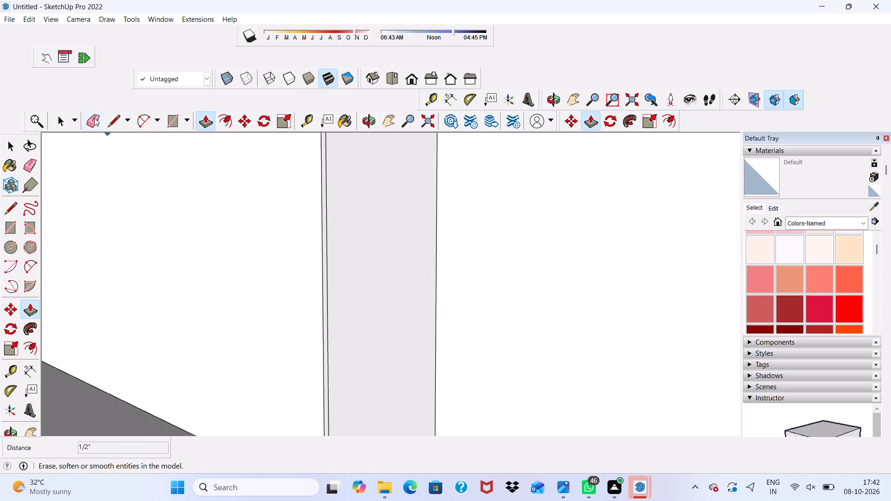
click(92, 116)
scroll(371, 294, up, 2)
click(317, 222)
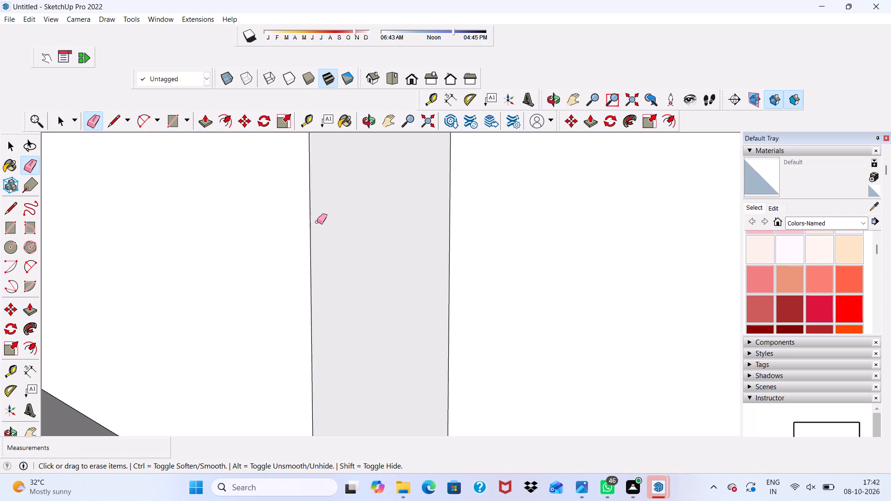
scroll(317, 236, down, 14)
scroll(75, 264, up, 3)
scroll(133, 240, up, 1)
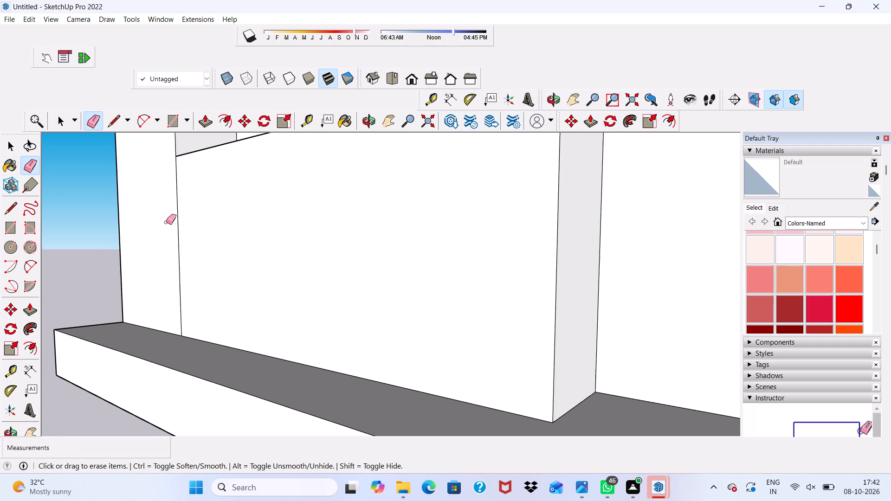
drag(181, 209, 169, 216)
scroll(169, 216, down, 8)
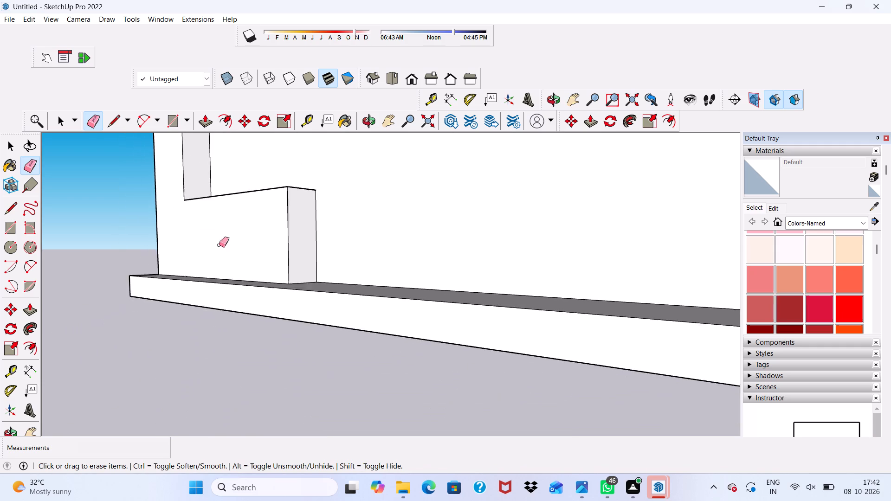
scroll(219, 245, down, 5)
Push/pull the low wall block's end face inward toward the corner column to shorten the block.
middle_drag(248, 245, 263, 302)
key(space)
scroll(257, 299, up, 1)
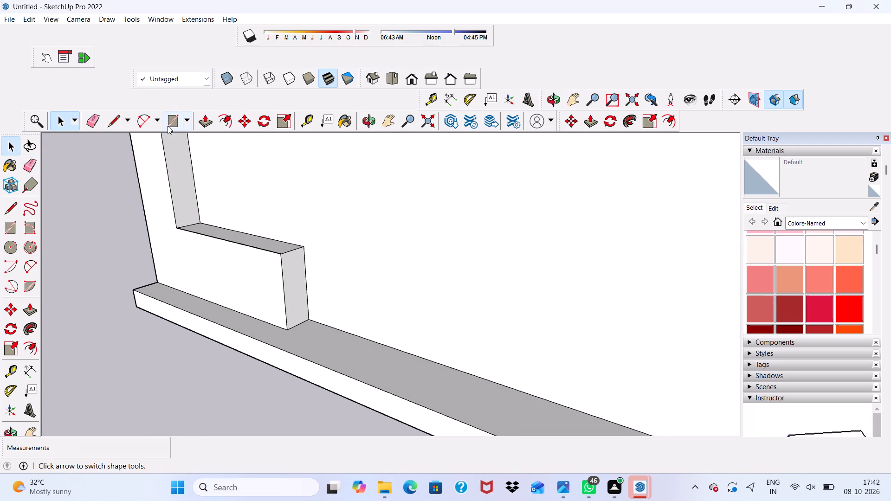
click(295, 283)
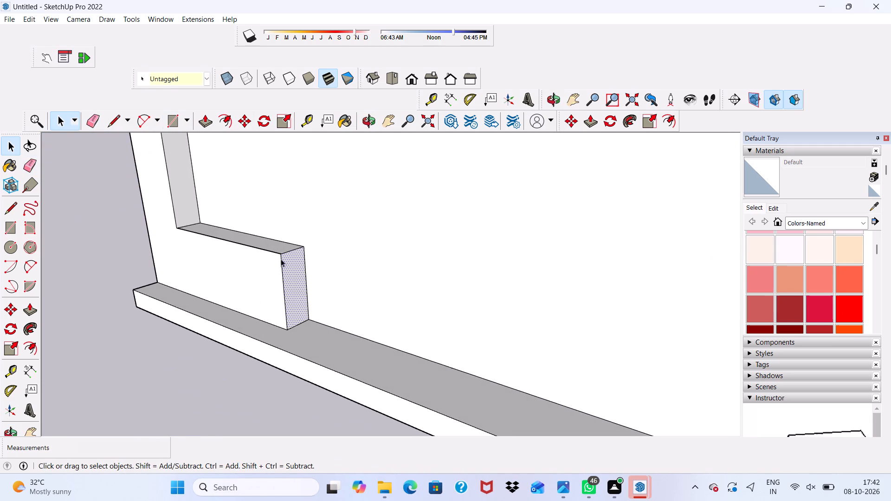
click(207, 122)
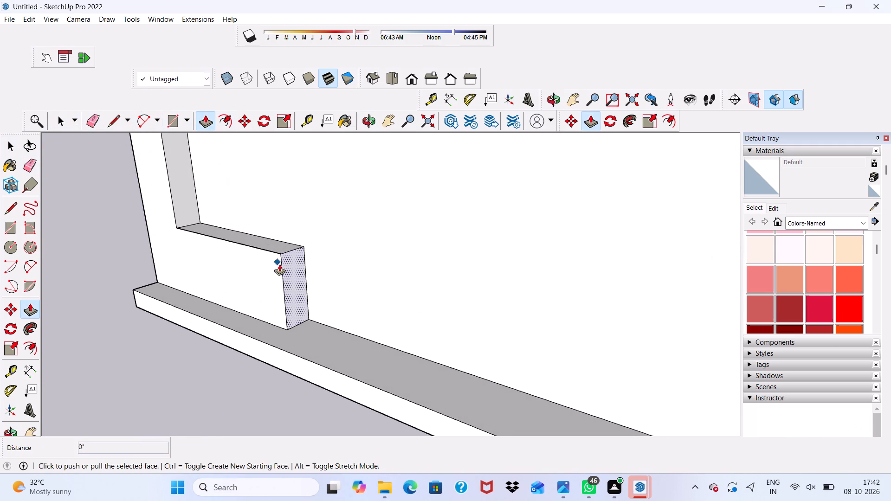
drag(296, 273, 271, 257)
key(space)
Draw a rectangle on the house wall against the low wall block's end, lower than the block and reaching the base slab.
scroll(232, 286, down, 1)
middle_drag(232, 282, 294, 212)
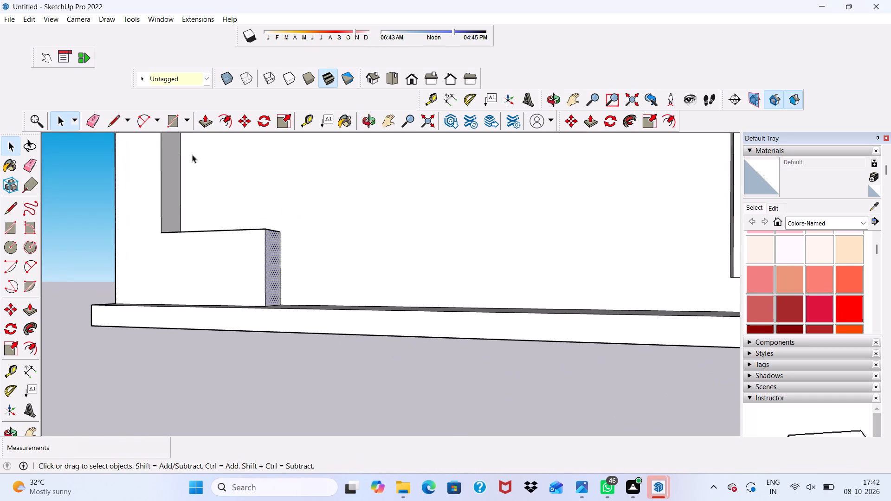
click(168, 120)
scroll(224, 224, up, 2)
scroll(364, 308, up, 2)
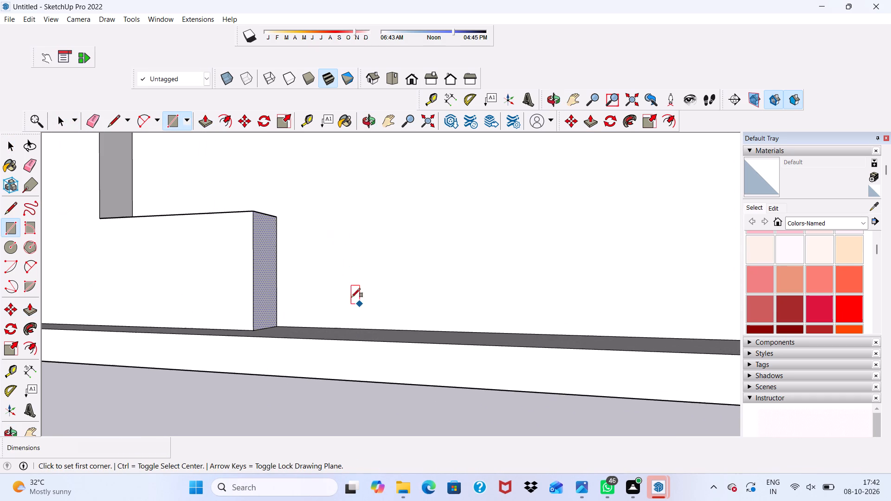
click(276, 257)
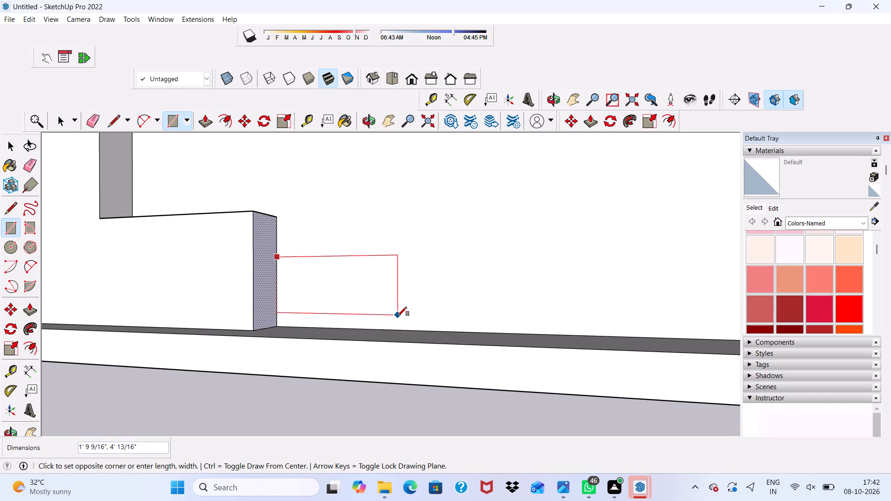
drag(371, 328, 367, 328)
key(space)
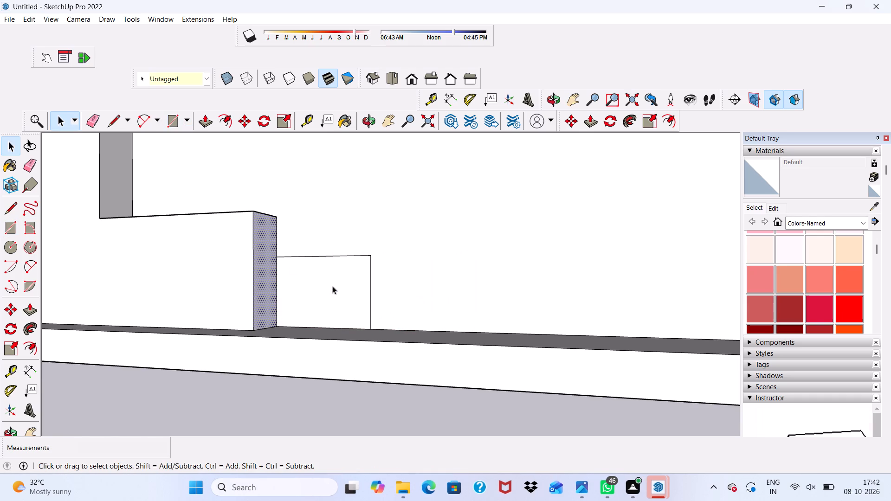
Push/pull the lower rectangle outward 1' 4 1/4", flush with the wall block's front face, forming a second step.
click(325, 288)
click(200, 117)
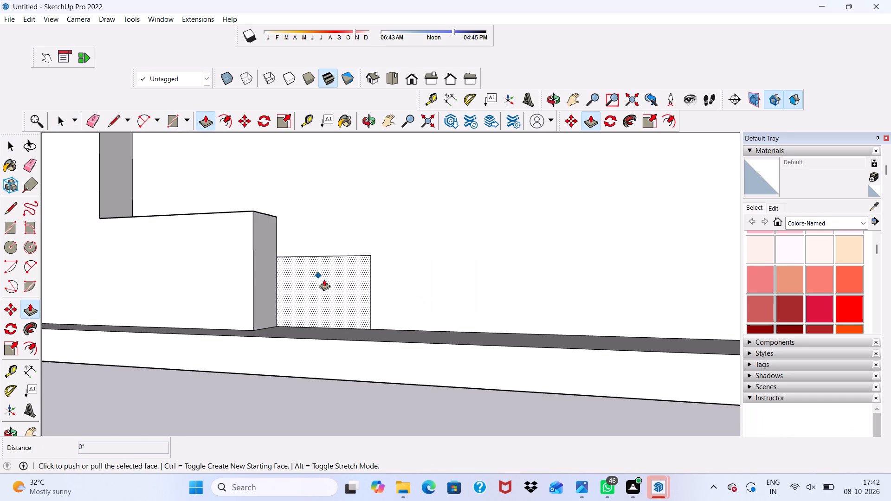
click(334, 298)
scroll(239, 231, down, 1)
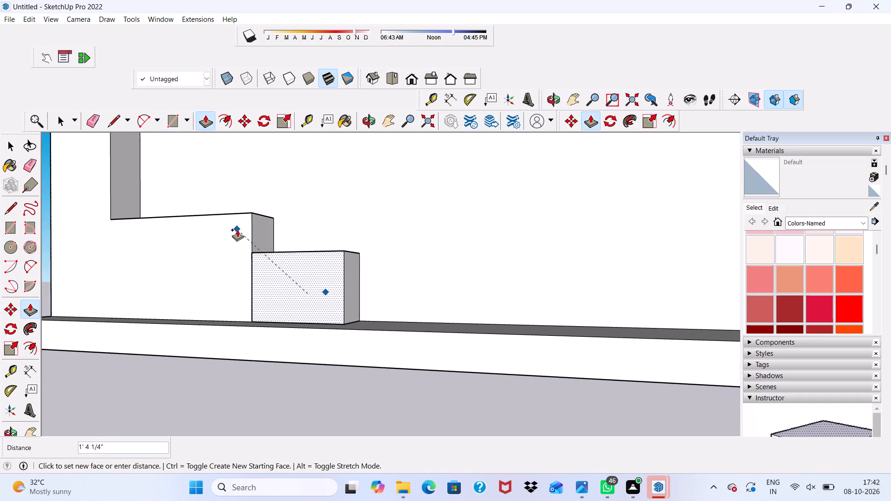
click(237, 230)
Erase the vertical edge between the wall block and the lower step block on their shared front face.
scroll(274, 235, down, 4)
scroll(336, 246, down, 1)
middle_drag(336, 246, 330, 327)
scroll(275, 255, up, 4)
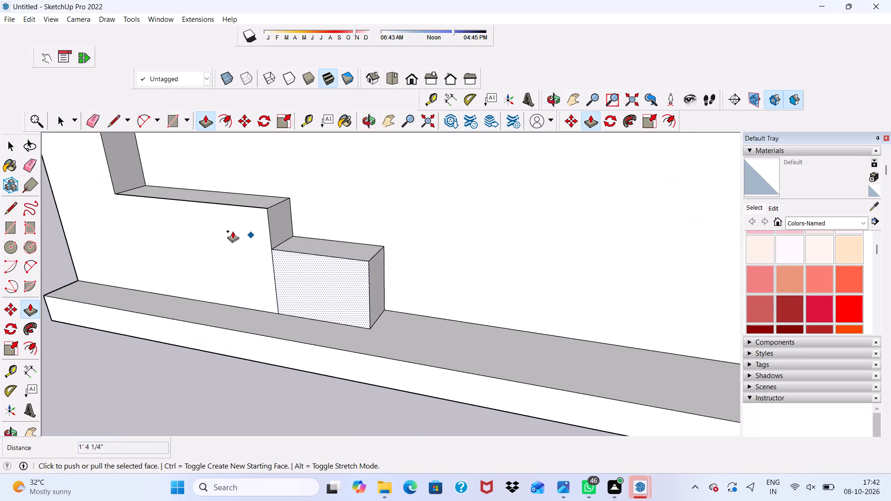
scroll(232, 231, up, 3)
click(92, 116)
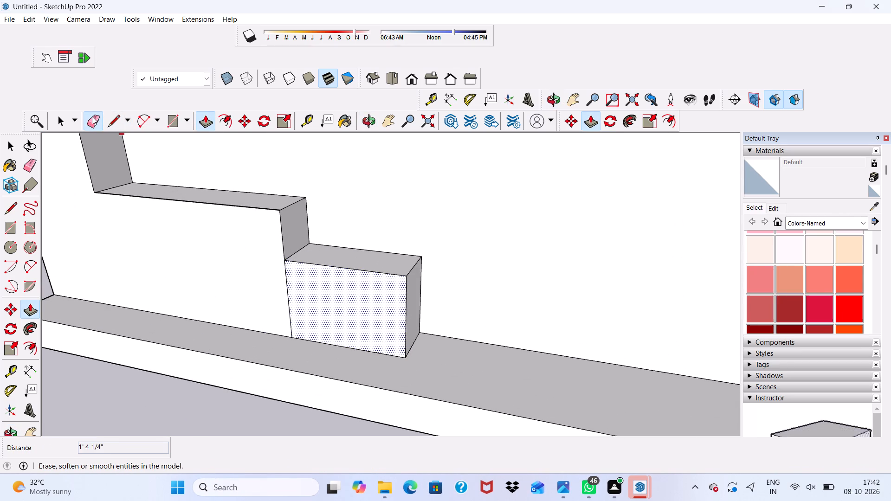
drag(291, 288, 284, 293)
scroll(315, 301, down, 2)
scroll(504, 282, down, 1)
middle_drag(504, 282, 537, 269)
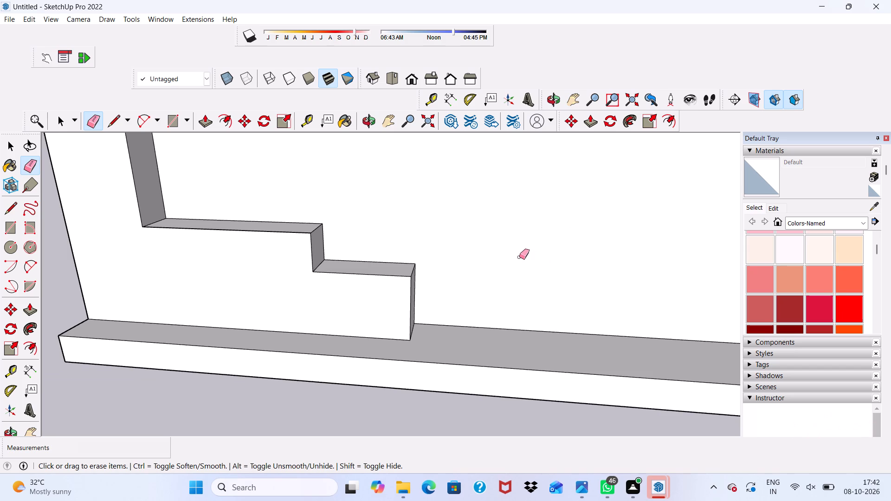
Examine the stepped wall and corner column against the facade from several angles.
key(space)
scroll(519, 257, down, 6)
scroll(516, 259, up, 1)
scroll(516, 259, down, 6)
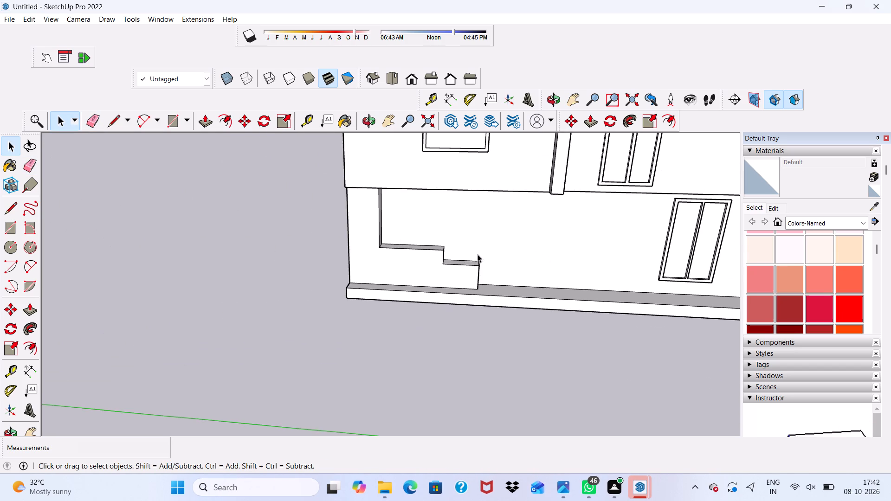
middle_drag(461, 237, 400, 235)
scroll(400, 236, up, 4)
middle_drag(396, 227, 408, 155)
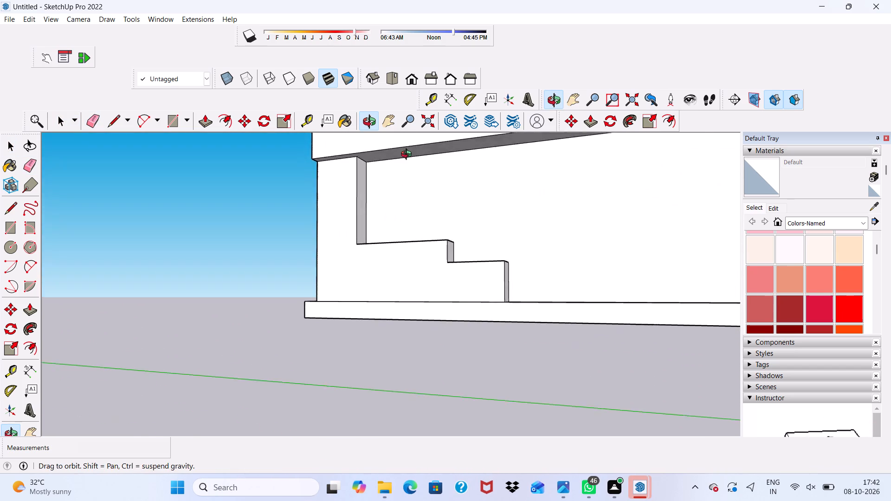
middle_drag(408, 155, 425, 167)
scroll(510, 256, up, 4)
middle_drag(510, 257, 547, 241)
scroll(548, 241, up, 2)
scroll(388, 301, down, 5)
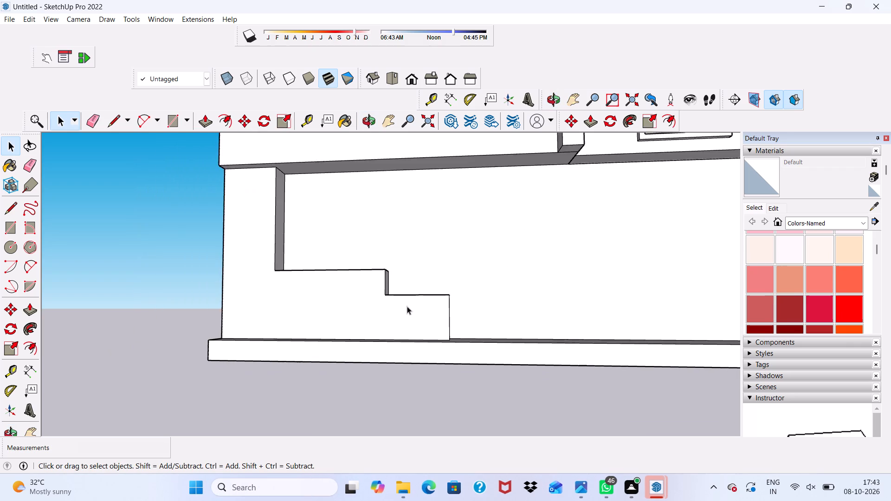
scroll(407, 306, down, 4)
scroll(515, 295, up, 4)
middle_drag(515, 295, 520, 298)
scroll(520, 298, down, 1)
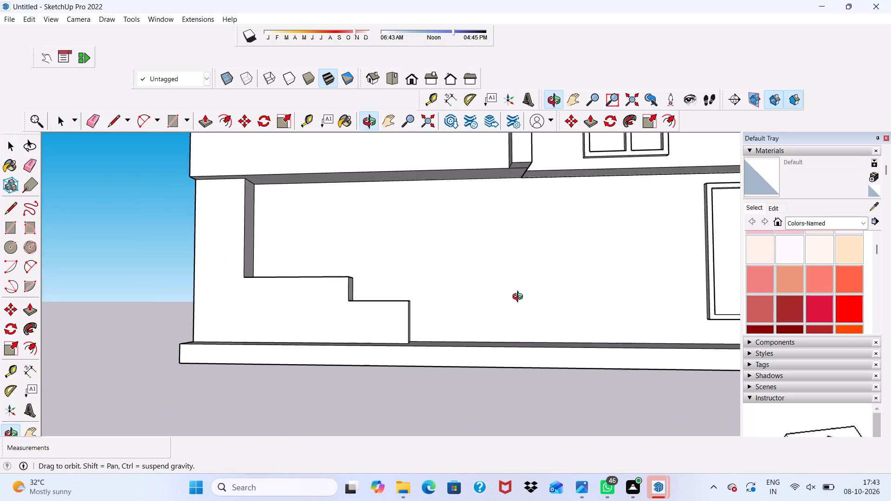
middle_drag(520, 298, 543, 284)
middle_drag(435, 328, 330, 340)
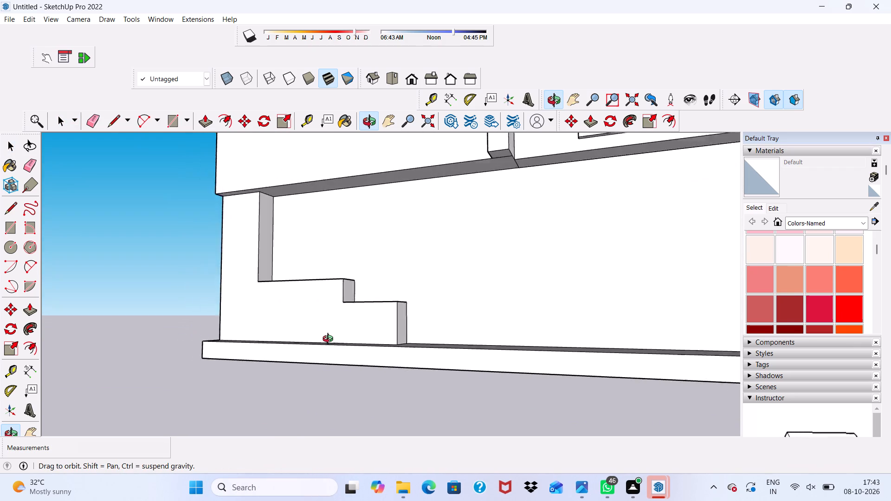
middle_drag(330, 340, 374, 302)
scroll(428, 289, up, 4)
middle_drag(376, 269, 450, 305)
scroll(450, 305, down, 1)
scroll(450, 305, up, 1)
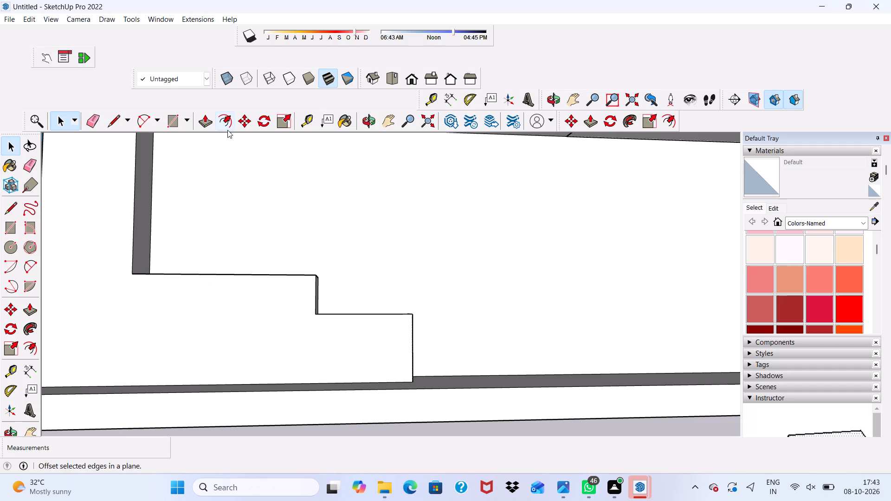
Draw a narrow upright rectangle 5' 5 7/8" by 1' 9" on the house wall above the lower step block.
click(165, 121)
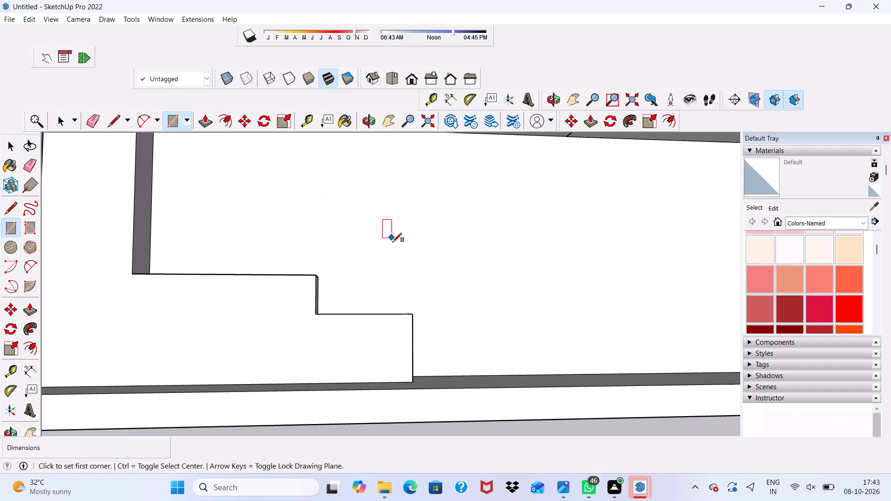
scroll(390, 290, up, 3)
click(351, 296)
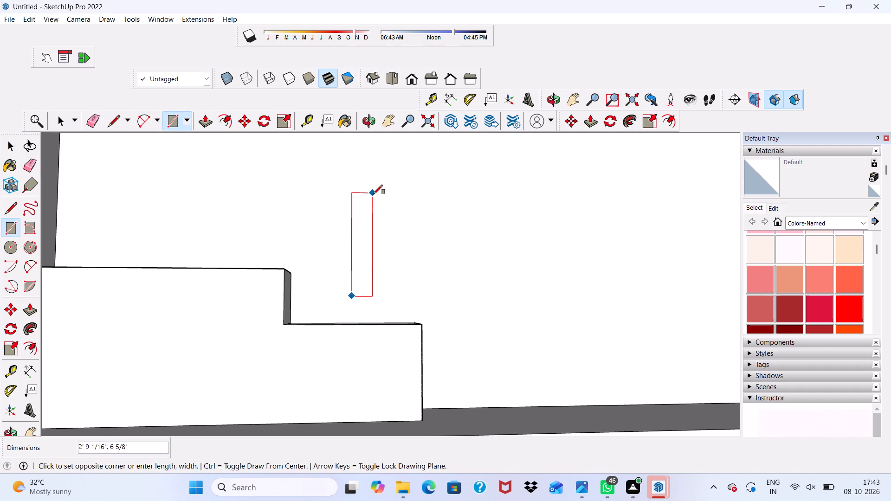
scroll(374, 193, down, 12)
scroll(393, 145, up, 3)
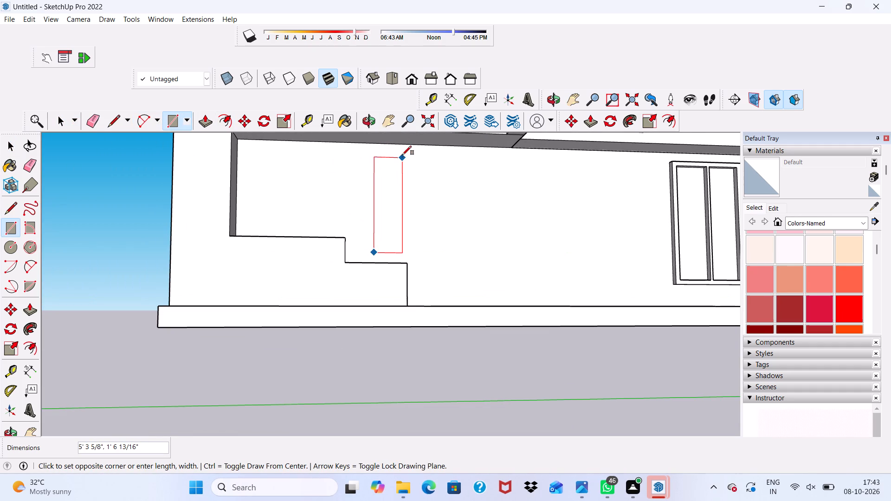
click(406, 154)
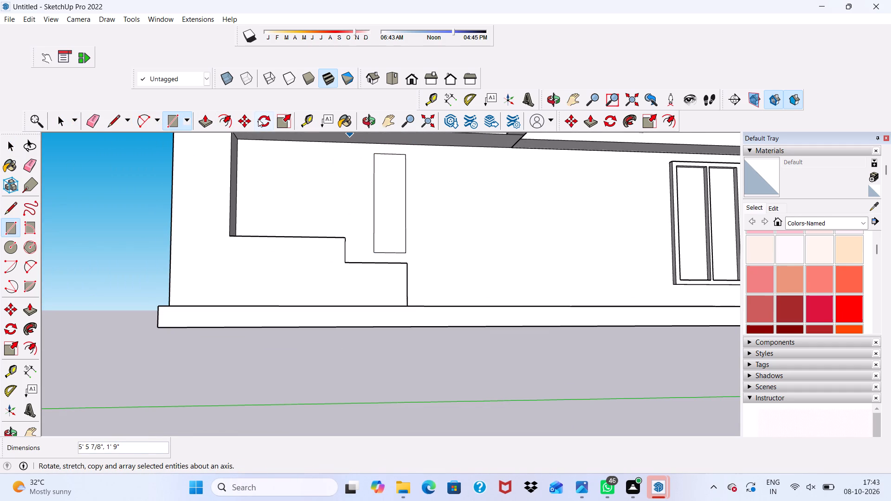
Offset the narrow rectangle's outline 3" inward to form a window frame.
click(226, 116)
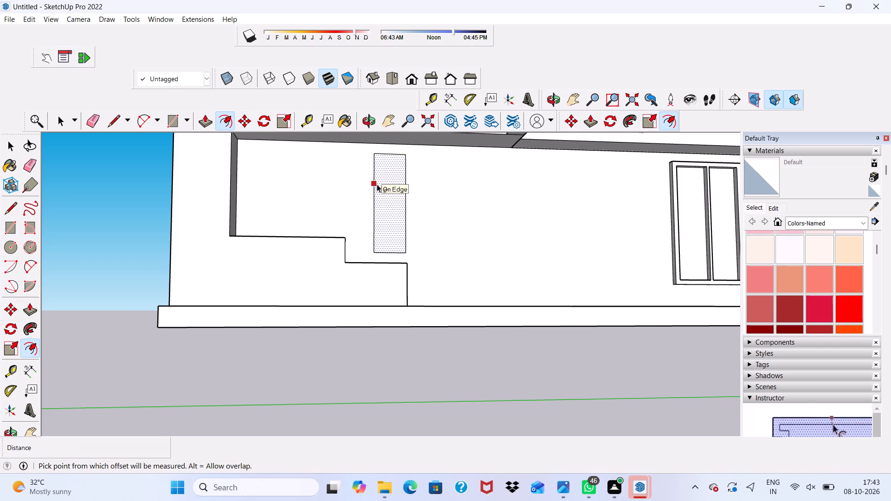
click(377, 184)
text(3")
key(Return)
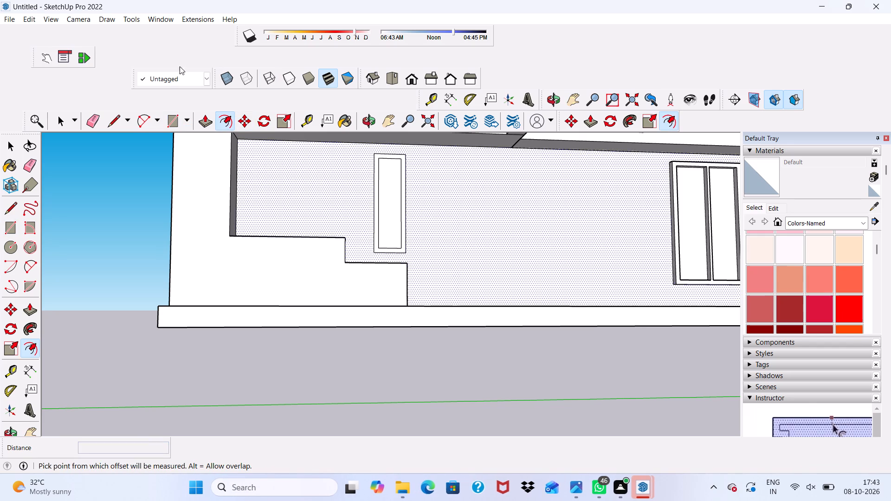
Extrude the narrow window's frame ring above the lower step block 3" out from the house wall.
click(209, 122)
scroll(432, 233, up, 3)
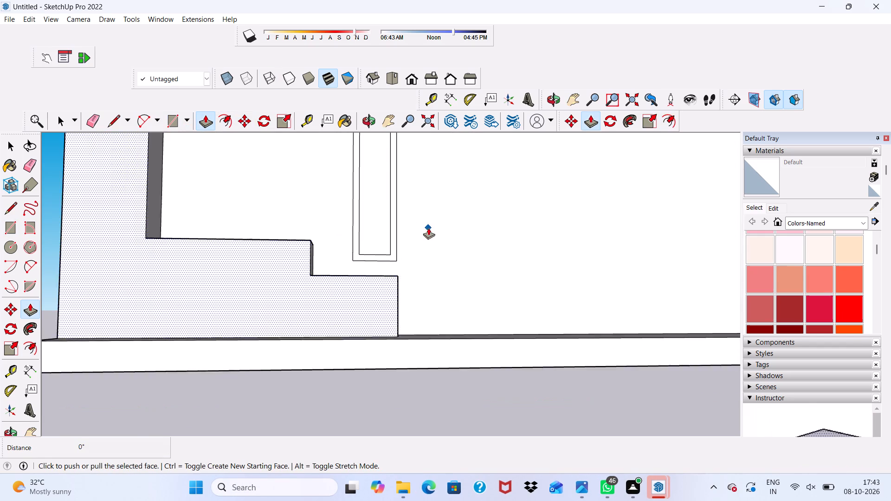
scroll(428, 228, up, 4)
key(space)
scroll(330, 228, up, 4)
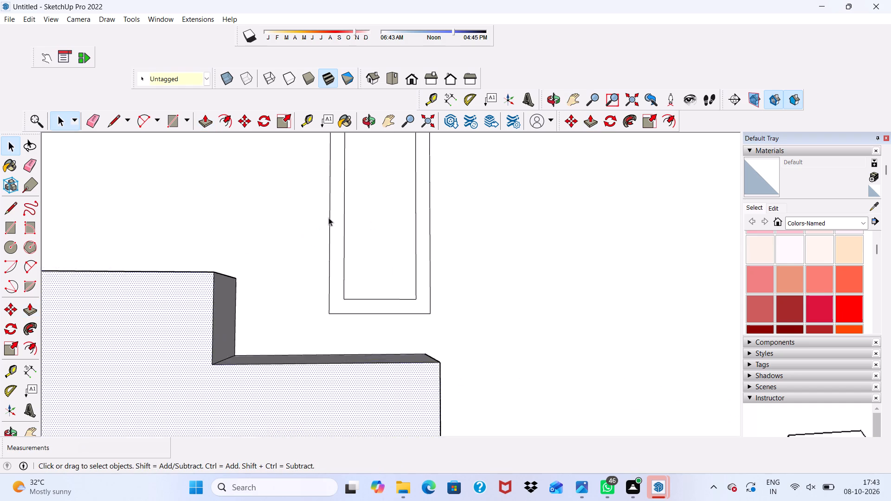
scroll(329, 218, up, 4)
click(339, 205)
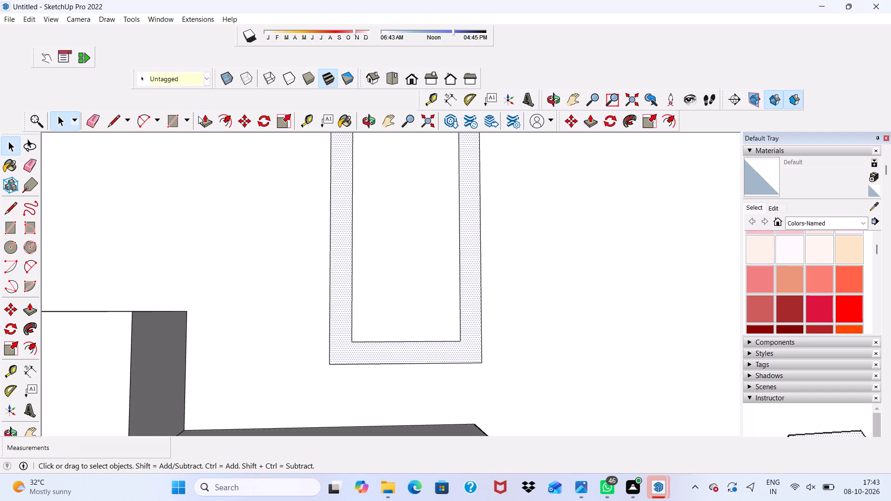
click(200, 116)
click(334, 214)
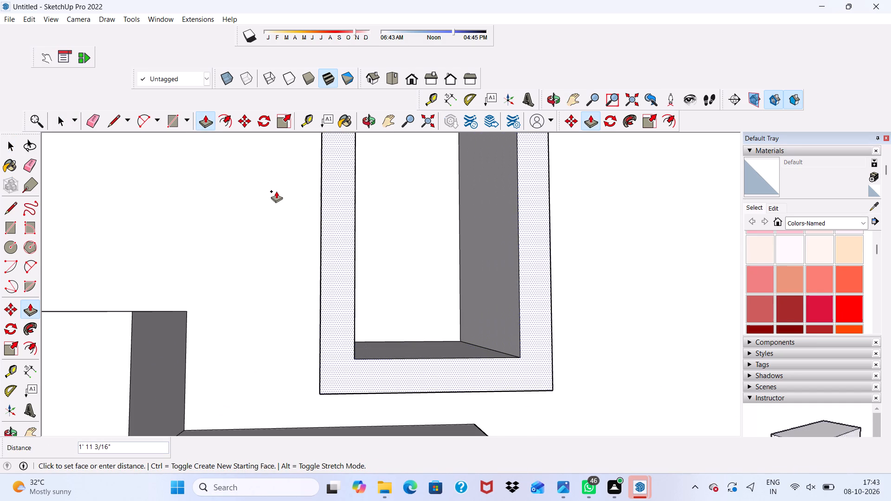
key(3)
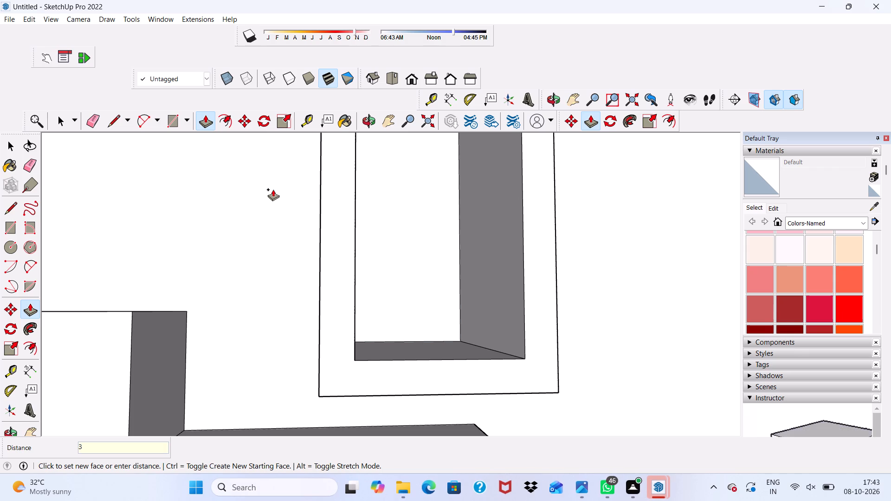
key(shift+quotedbl)
key(Return)
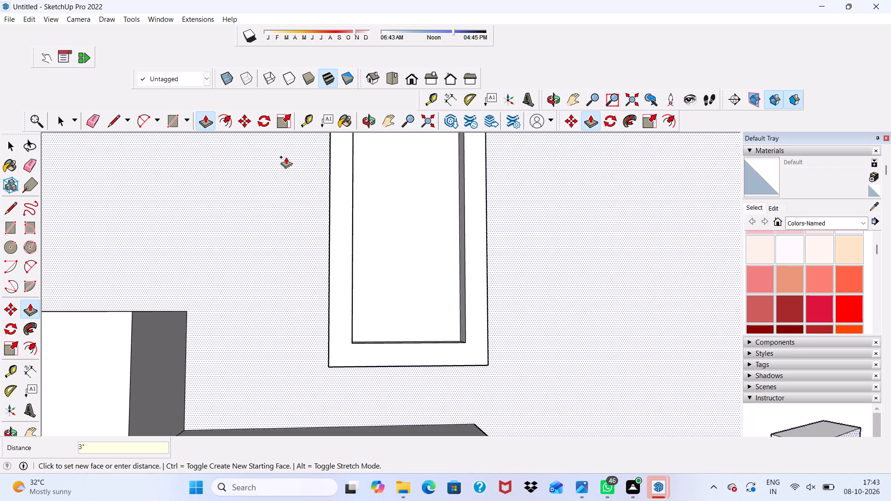
key(space)
Examine the narrow framed window and the stepped low wall from several angles and distances.
scroll(286, 157, down, 4)
scroll(307, 228, down, 5)
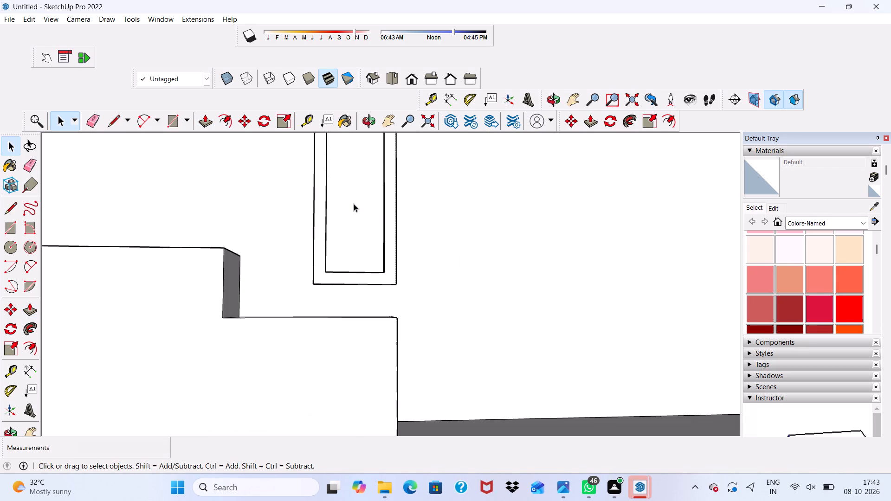
scroll(354, 204, down, 7)
middle_drag(354, 213, 221, 276)
scroll(359, 212, up, 2)
scroll(362, 209, down, 3)
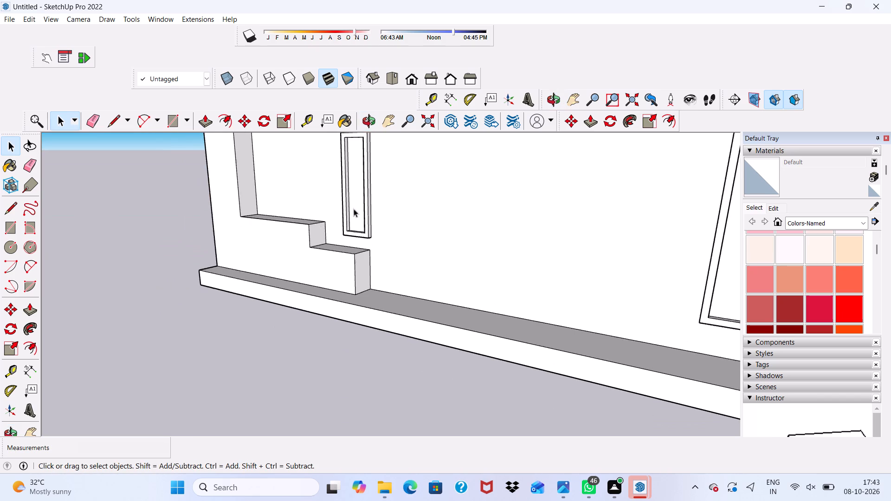
scroll(354, 209, down, 1)
scroll(313, 219, down, 4)
middle_drag(309, 218, 403, 194)
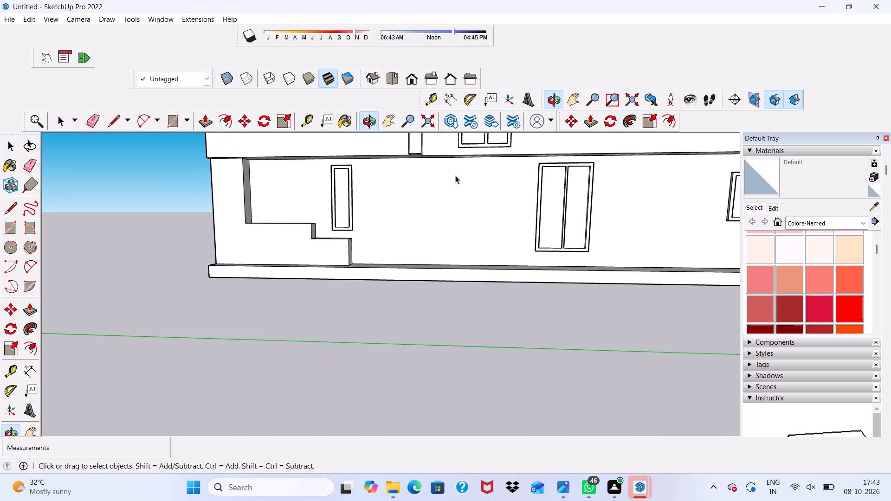
scroll(459, 172, up, 2)
scroll(454, 172, down, 4)
scroll(264, 230, up, 4)
scroll(303, 182, down, 2)
scroll(322, 163, up, 8)
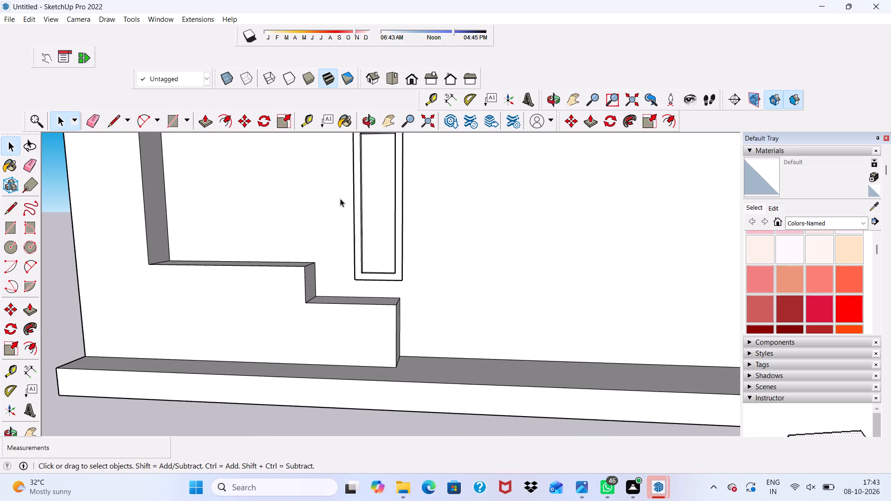
scroll(351, 173, down, 2)
scroll(453, 161, up, 1)
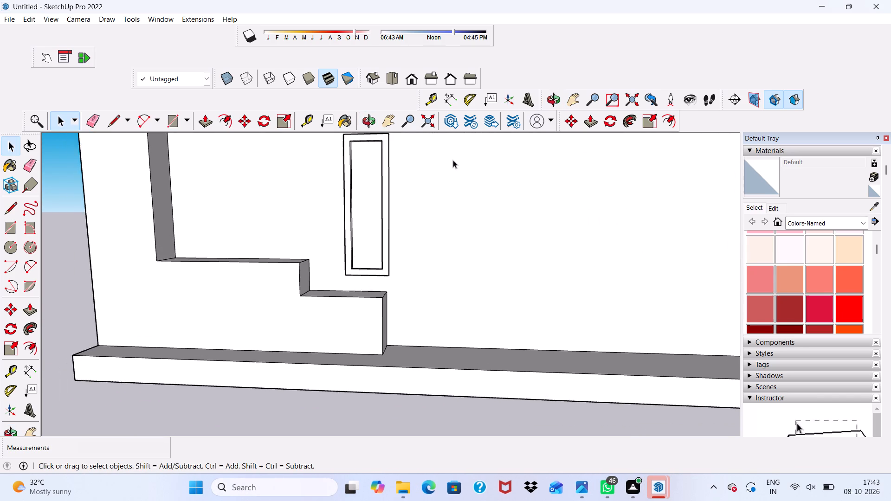
scroll(453, 160, up, 1)
scroll(456, 161, down, 3)
scroll(267, 296, up, 4)
scroll(282, 276, down, 1)
scroll(373, 236, up, 4)
scroll(374, 259, down, 1)
middle_drag(375, 260, 377, 229)
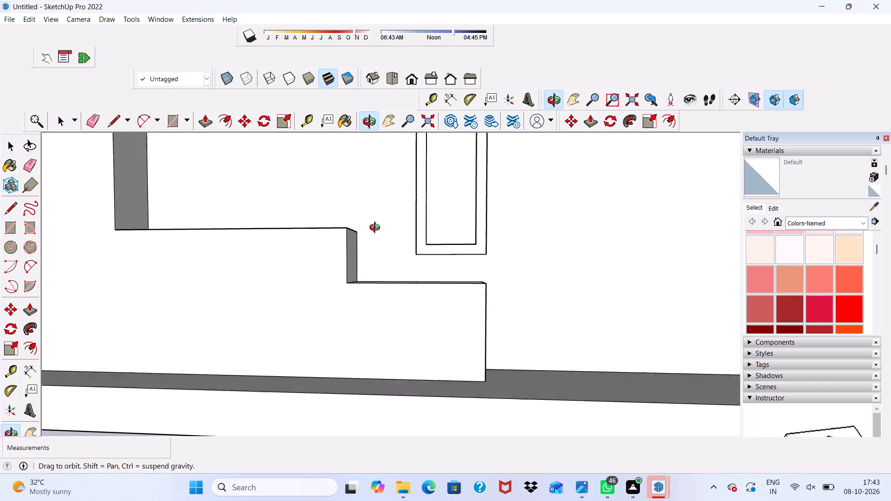
middle_drag(377, 229, 378, 224)
scroll(378, 224, up, 2)
scroll(378, 224, down, 5)
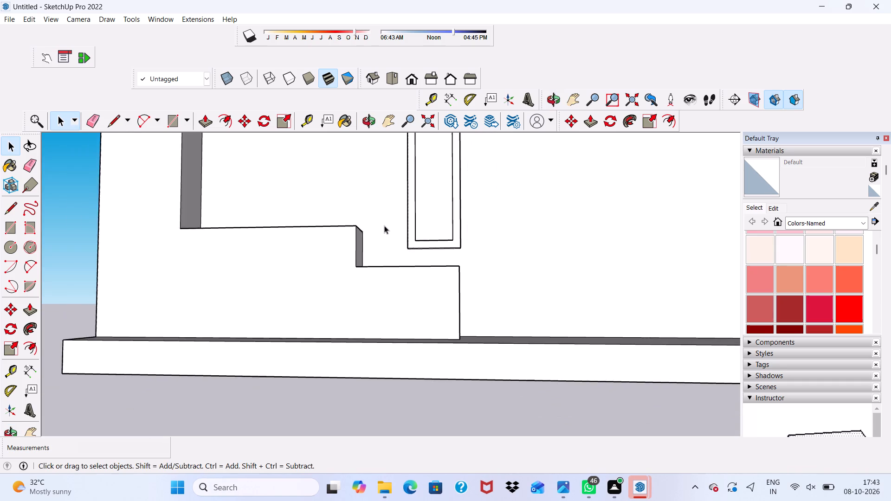
scroll(384, 225, down, 4)
middle_drag(402, 263, 402, 216)
scroll(423, 250, up, 4)
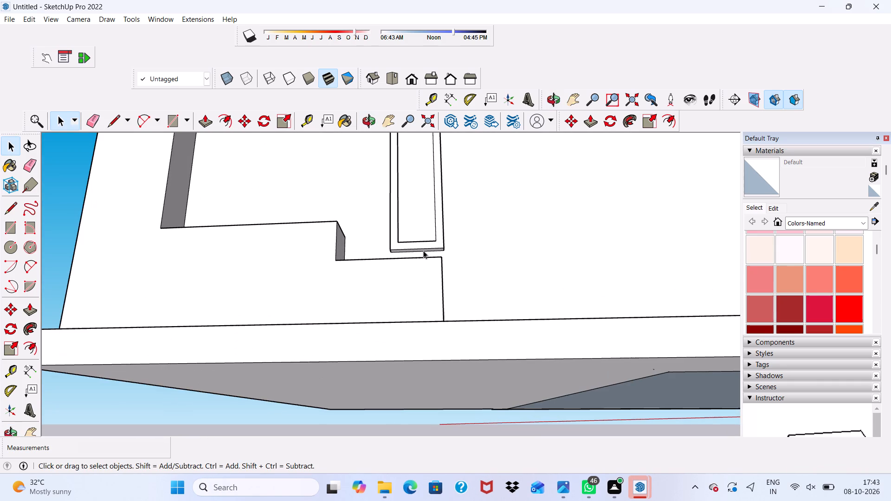
middle_drag(396, 197, 410, 258)
scroll(396, 196, down, 1)
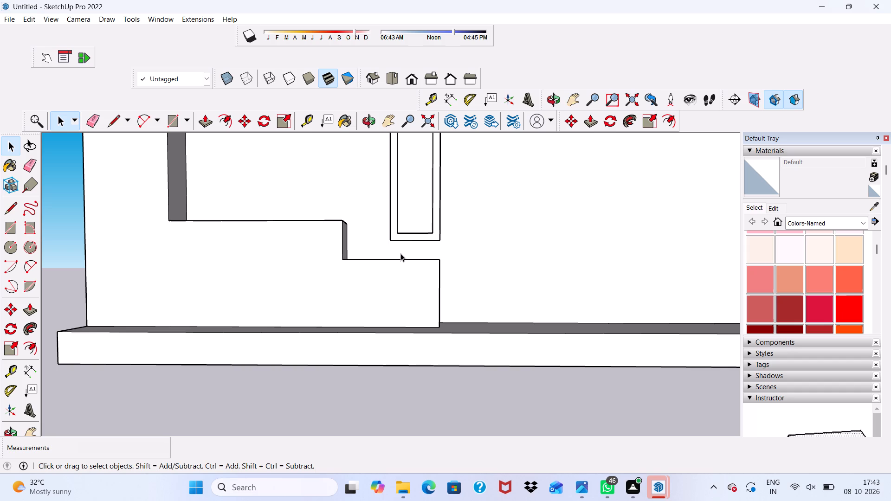
scroll(349, 207, down, 4)
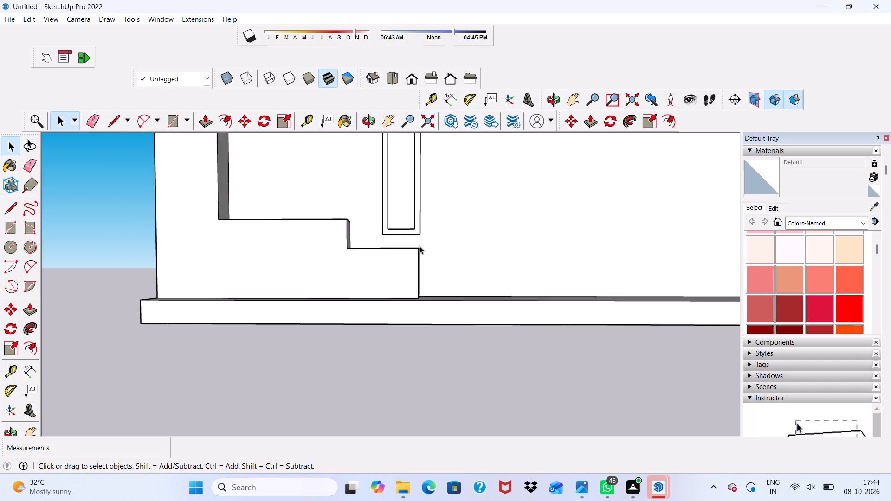
scroll(420, 246, down, 7)
middle_drag(439, 220, 413, 245)
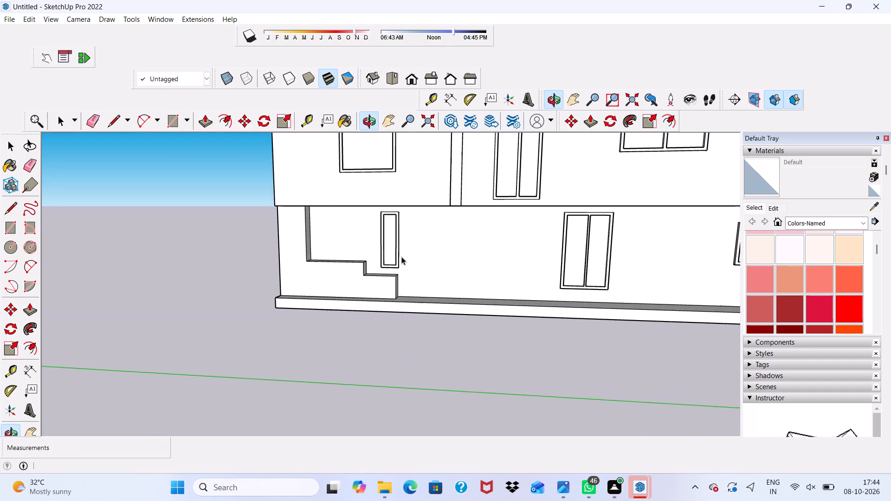
scroll(396, 269, up, 4)
Draw a rectangle about 1' 1" by 1' 6" on the base slab against the wall, just beyond the lower step block.
click(168, 116)
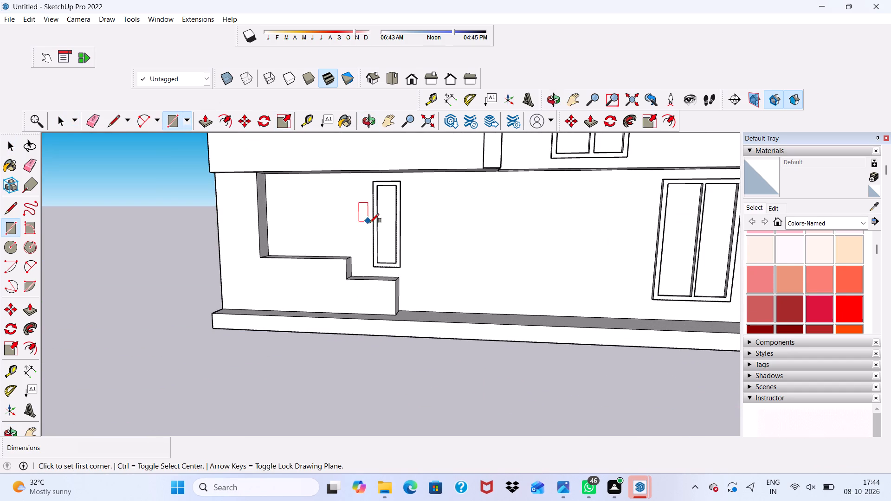
middle_drag(426, 286, 407, 345)
scroll(426, 286, down, 1)
scroll(402, 329, up, 4)
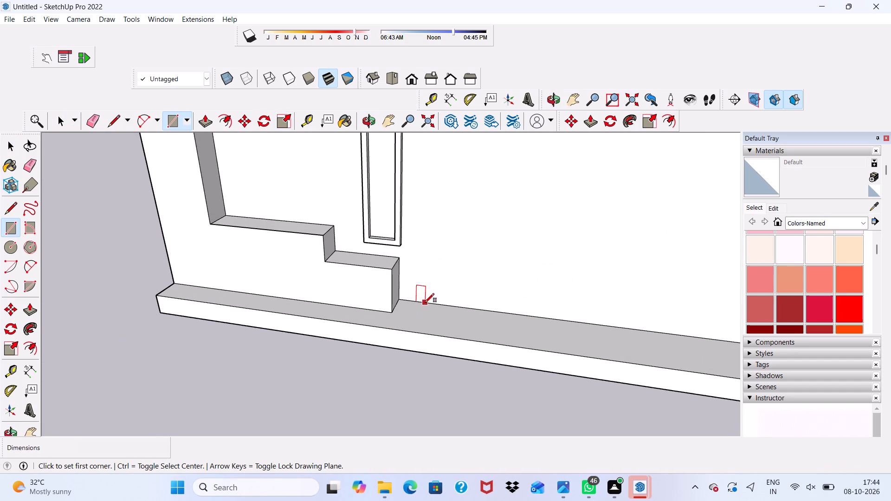
click(424, 301)
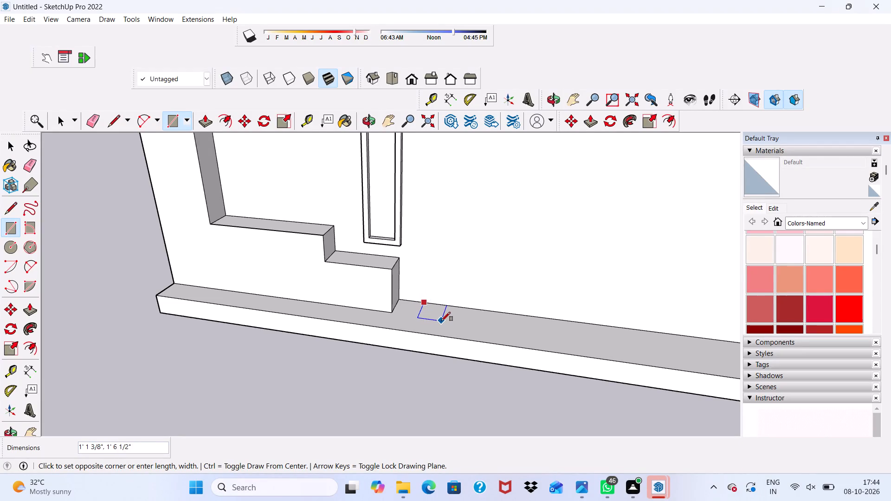
click(442, 321)
Extrude the small rectangle about 9' 1/8" up to the upper floor's overhang to form a column.
click(200, 125)
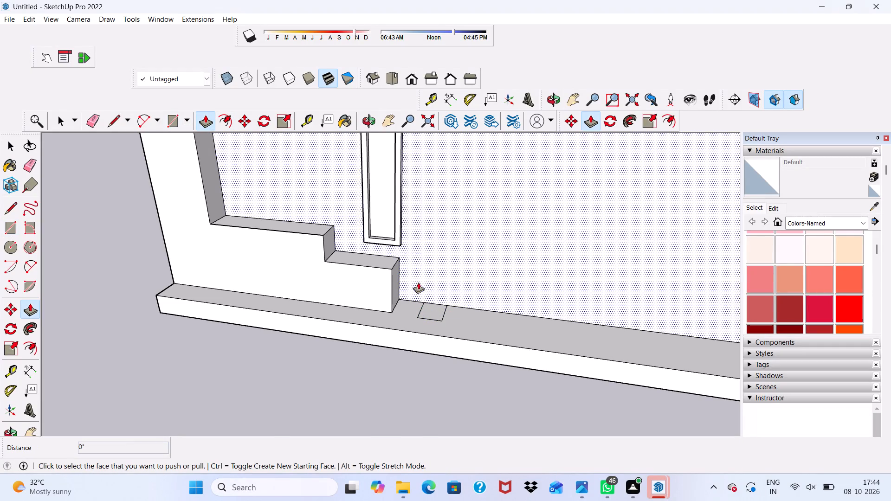
click(432, 307)
scroll(439, 263, down, 8)
scroll(492, 241, up, 2)
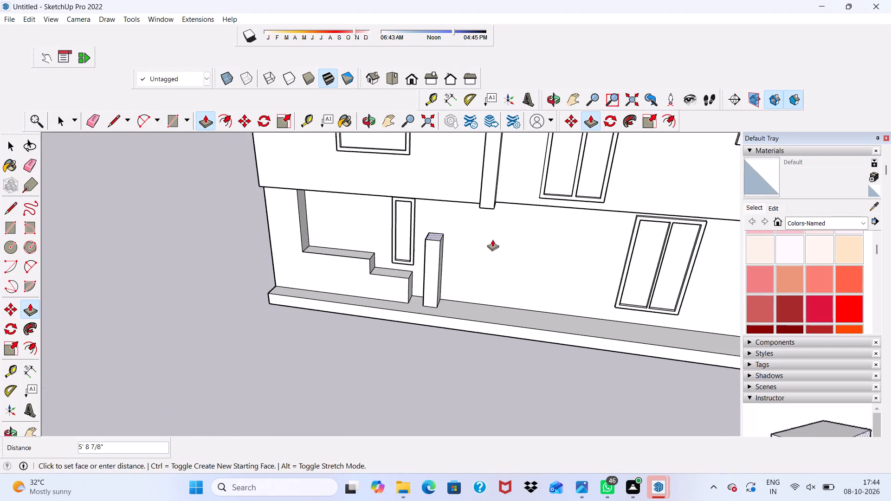
scroll(492, 239, up, 1)
scroll(490, 200, up, 8)
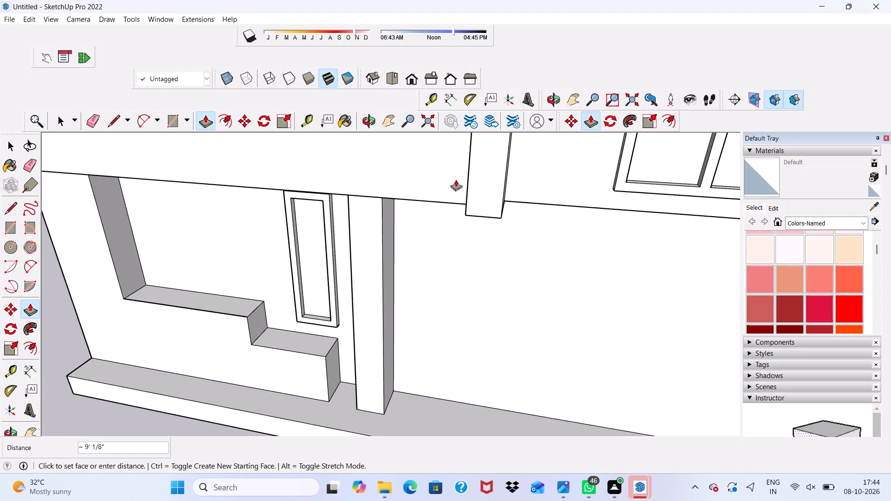
scroll(456, 180, up, 7)
click(424, 172)
scroll(413, 186, down, 4)
middle_drag(370, 271, 417, 156)
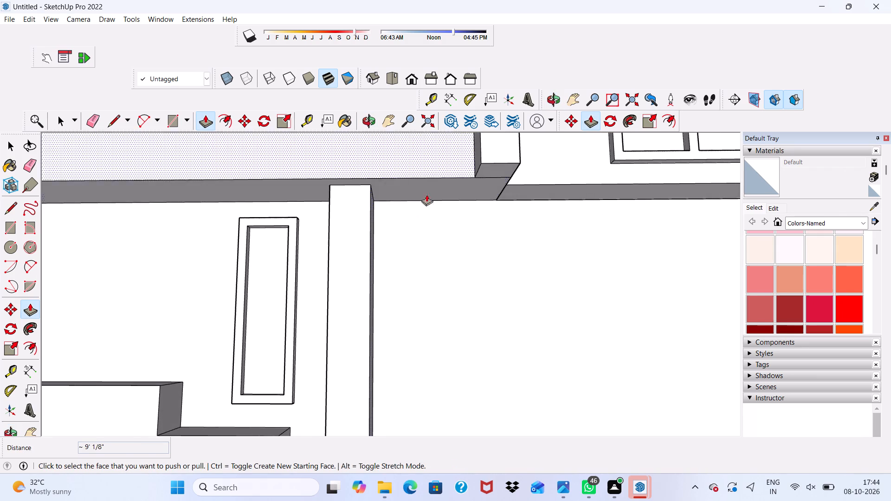
key(space)
Push the base slab's long outer face on the window side inward by 1' 3 1/16".
scroll(417, 221, down, 13)
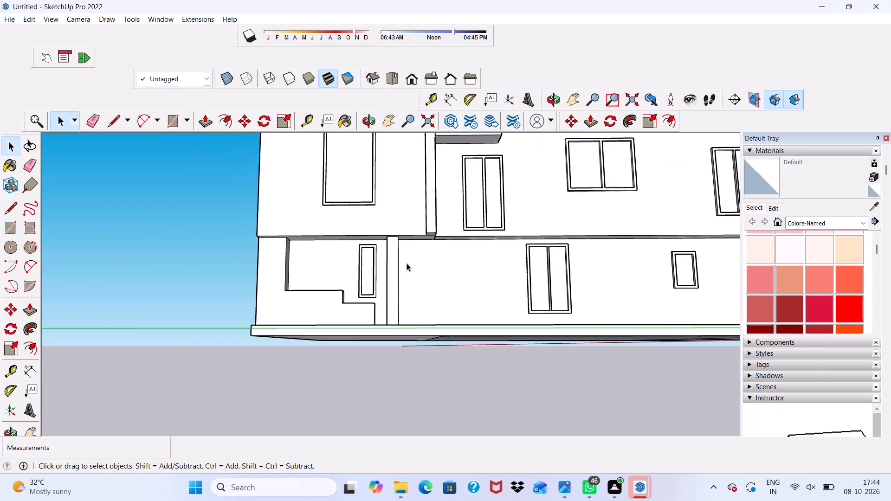
middle_drag(407, 263, 245, 371)
scroll(241, 359, up, 1)
scroll(240, 356, down, 9)
middle_drag(243, 359, 288, 247)
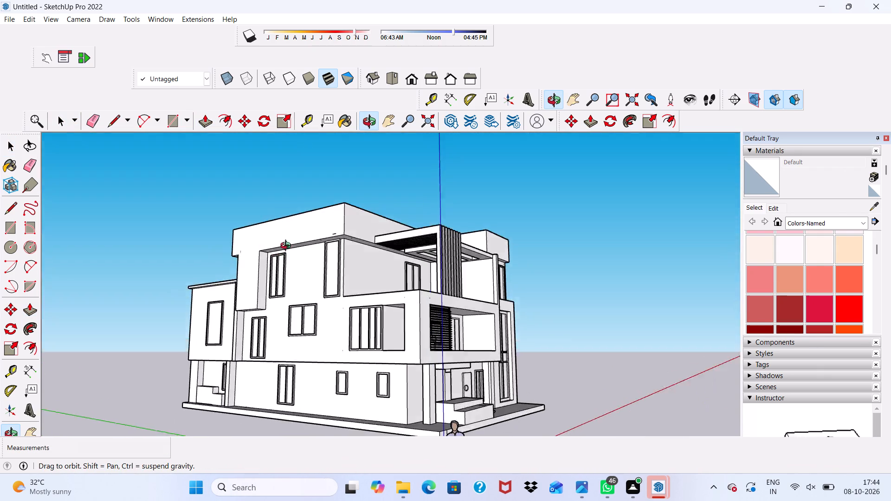
middle_drag(288, 247, 319, 352)
scroll(292, 378, up, 12)
click(223, 403)
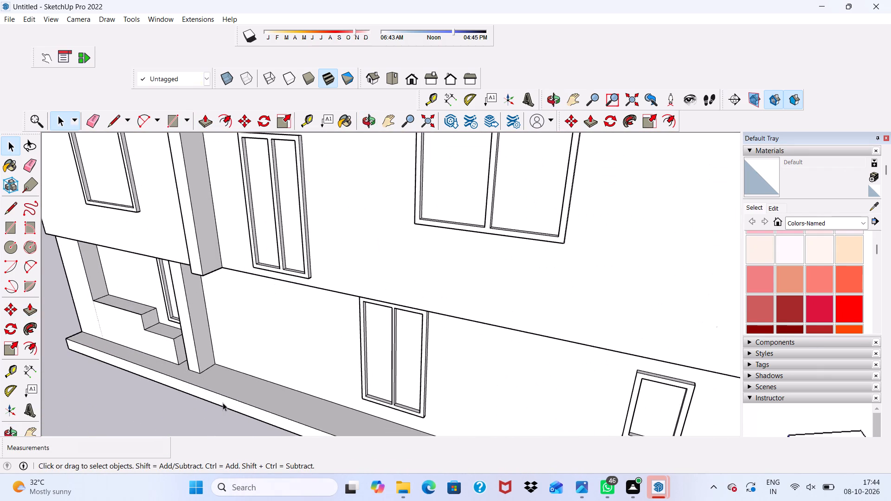
click(206, 116)
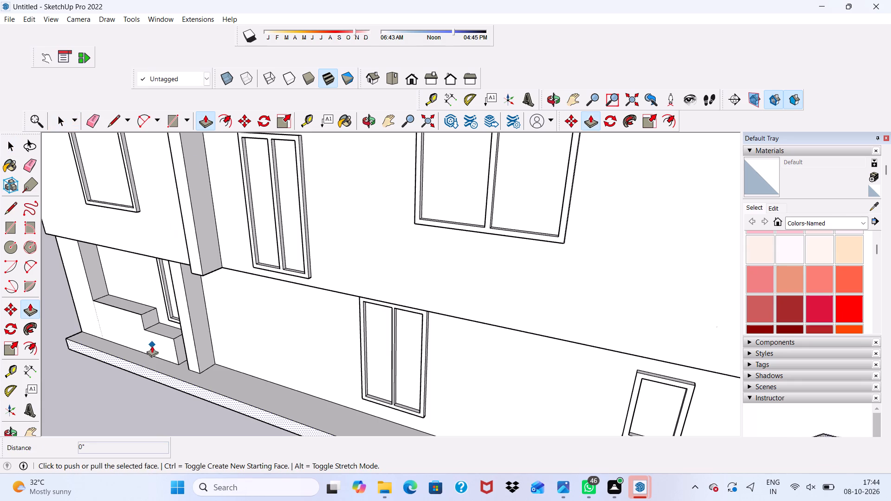
drag(152, 373, 167, 361)
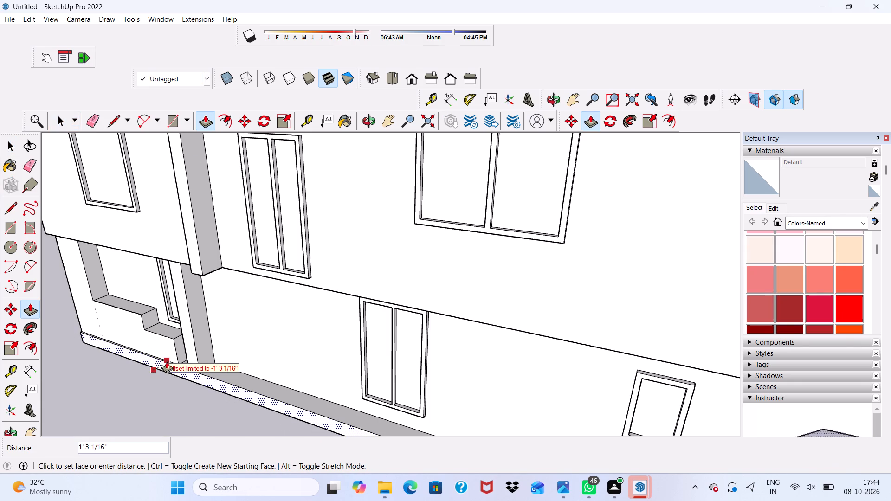
drag(167, 361, 167, 361)
scroll(163, 370, up, 19)
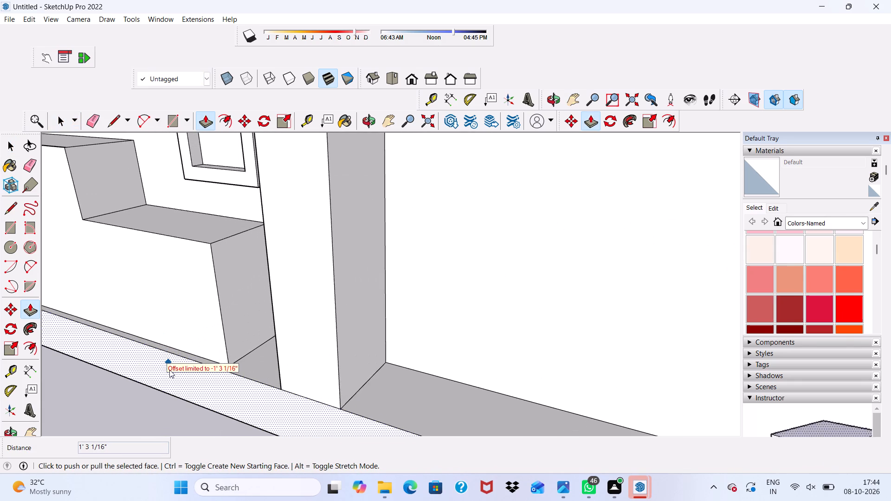
scroll(245, 391, down, 1)
key(space)
Examine the trimmed base slab, the new column and the whole house from the window side, rear corner and front.
scroll(247, 389, down, 4)
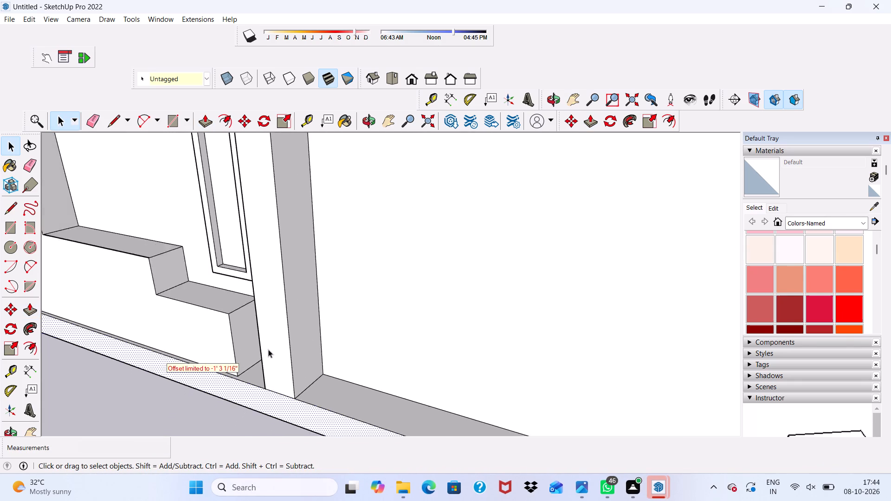
scroll(268, 349, down, 12)
scroll(176, 321, up, 2)
scroll(176, 314, down, 2)
middle_drag(176, 314, 265, 235)
scroll(298, 247, down, 4)
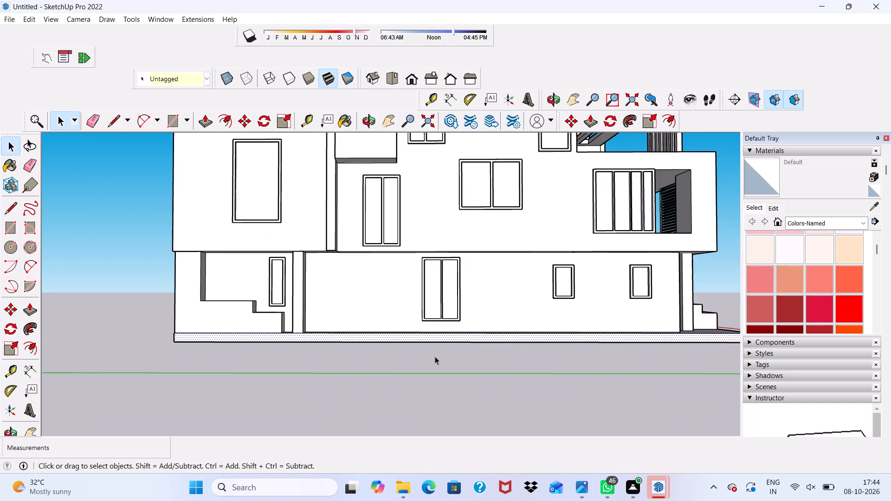
scroll(435, 356, down, 6)
middle_drag(295, 349, 476, 351)
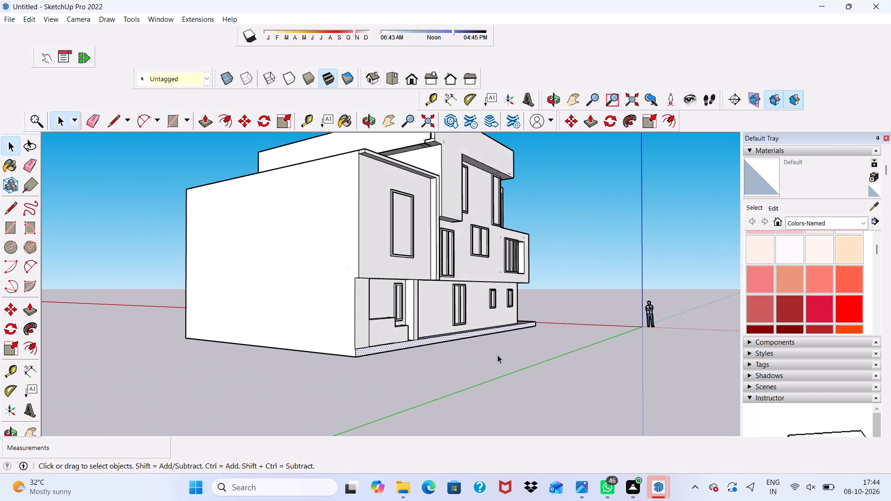
scroll(497, 355, up, 3)
scroll(413, 304, down, 2)
middle_drag(412, 304, 65, 321)
scroll(392, 305, down, 1)
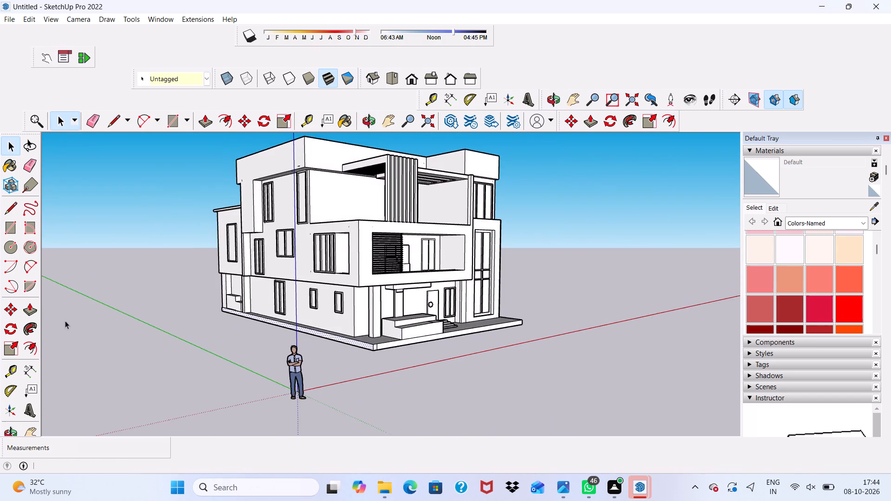
scroll(281, 320, up, 8)
scroll(363, 315, down, 9)
middle_drag(372, 340, 294, 392)
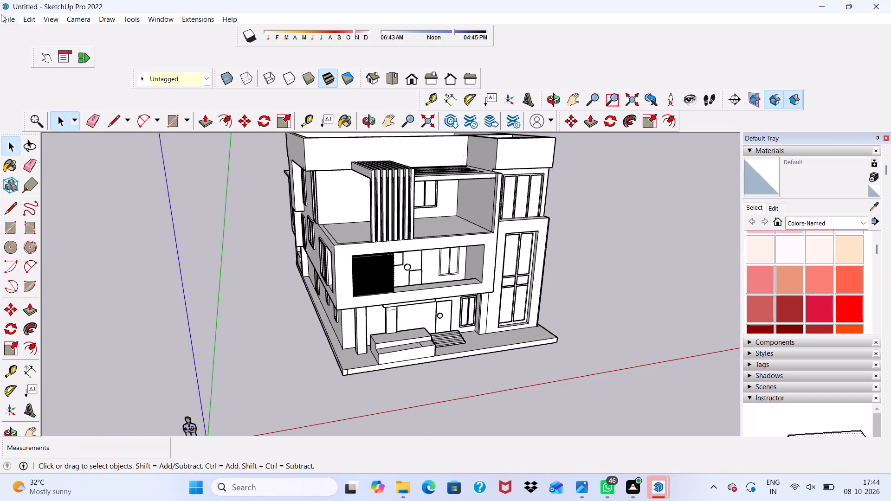
Import the SketchUp model glass+wall+panel from the Downloads folder into the house model.
click(1, 14)
click(47, 214)
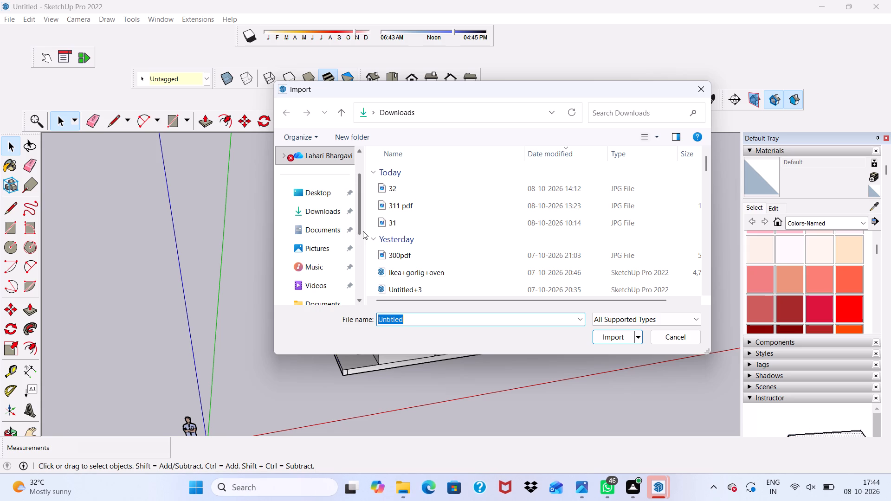
scroll(420, 232, down, 2)
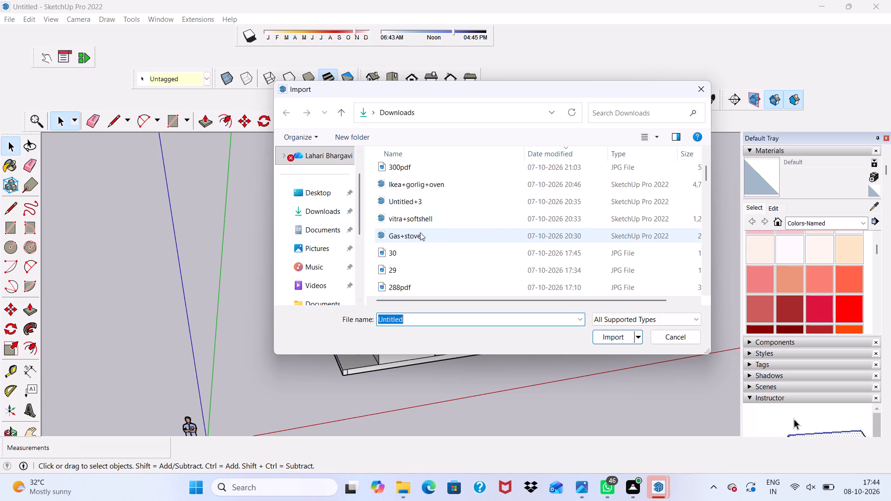
scroll(420, 232, down, 2)
scroll(420, 232, up, 4)
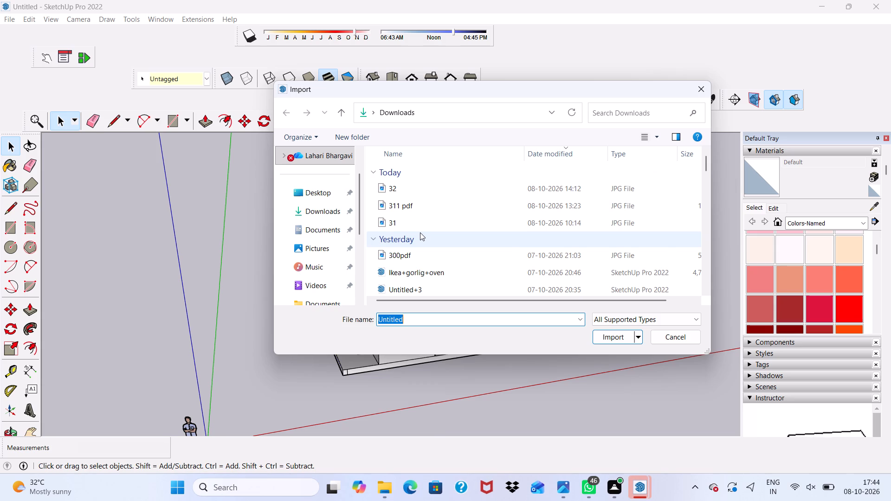
scroll(420, 232, down, 3)
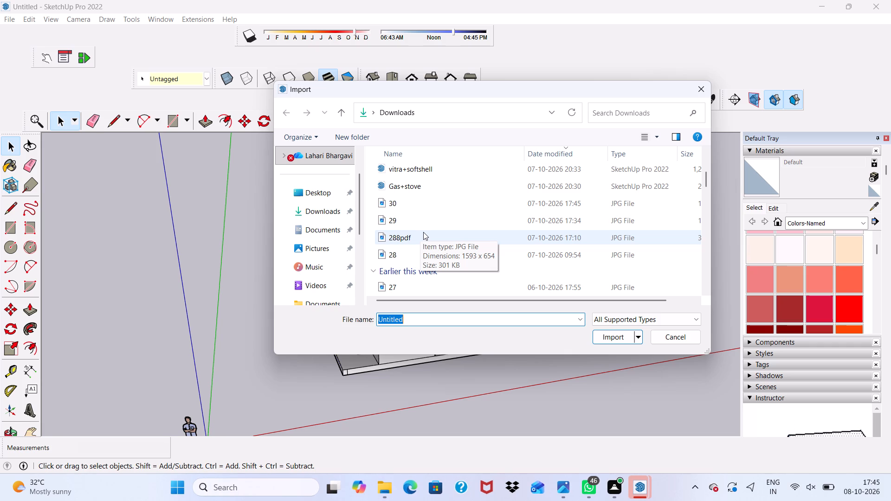
scroll(423, 232, down, 2)
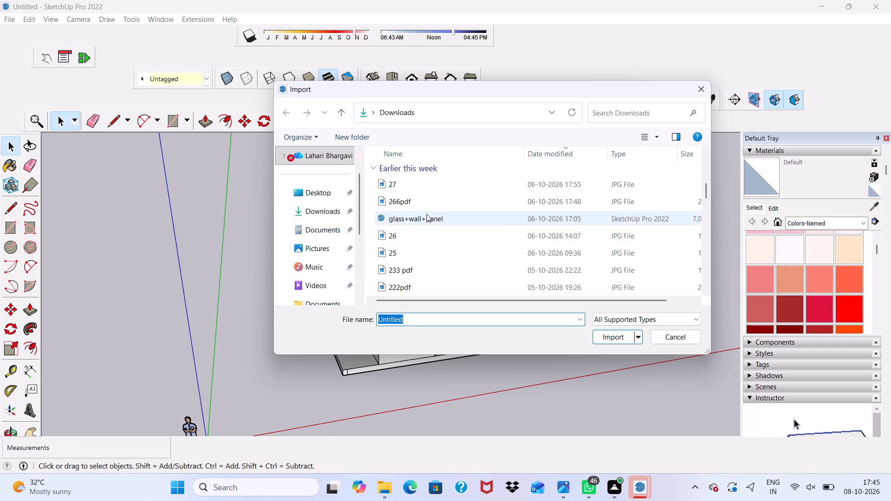
click(426, 218)
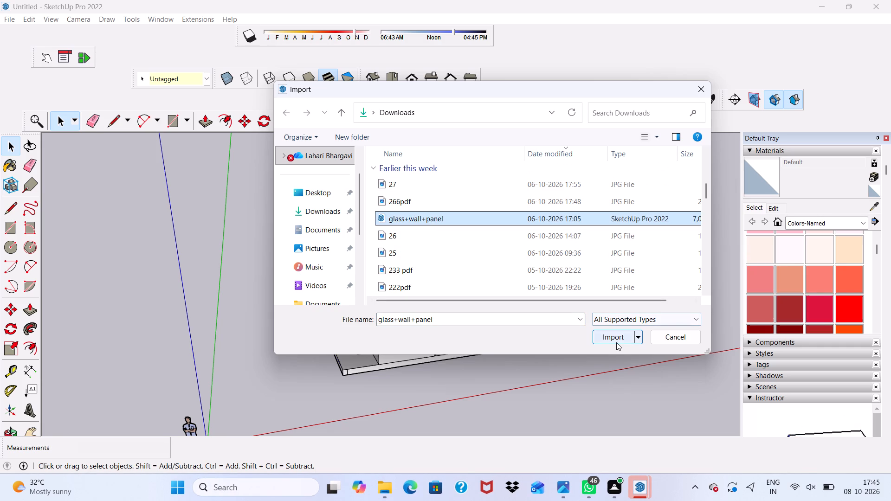
click(616, 343)
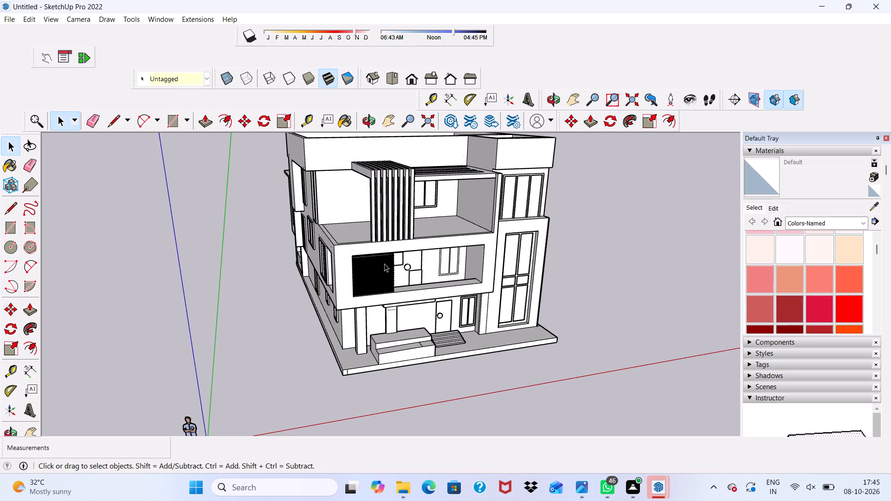
key(space)
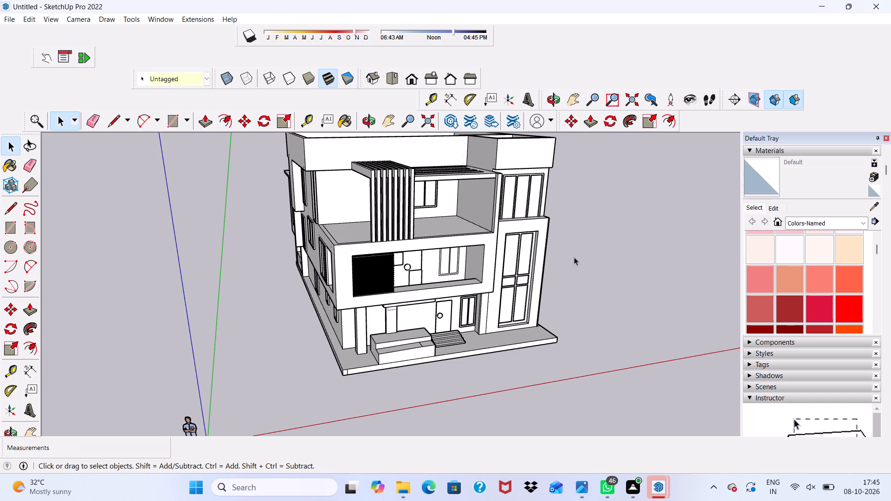
click(574, 257)
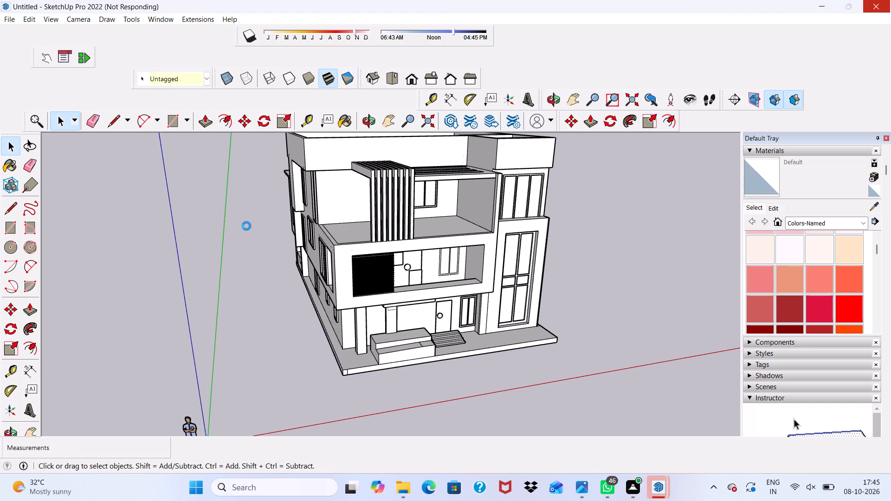
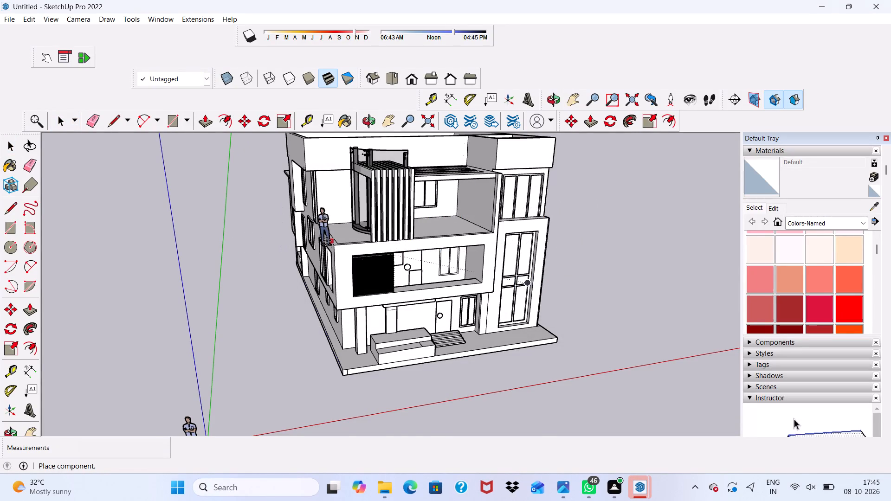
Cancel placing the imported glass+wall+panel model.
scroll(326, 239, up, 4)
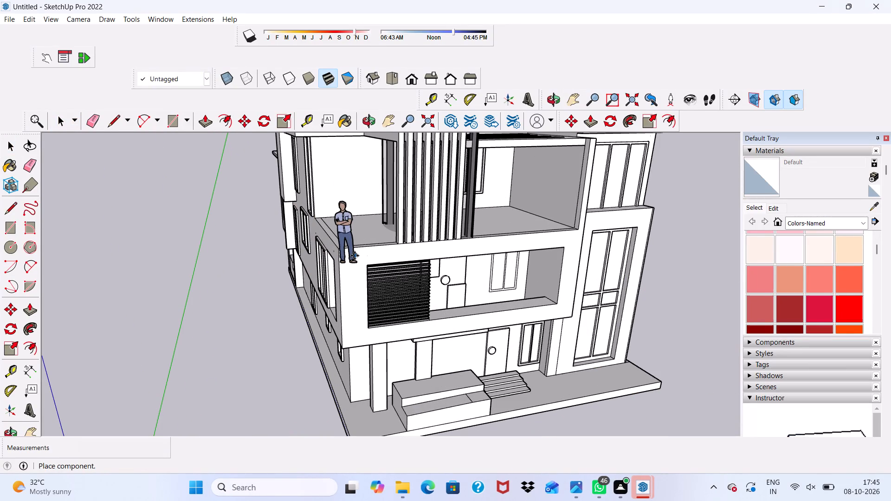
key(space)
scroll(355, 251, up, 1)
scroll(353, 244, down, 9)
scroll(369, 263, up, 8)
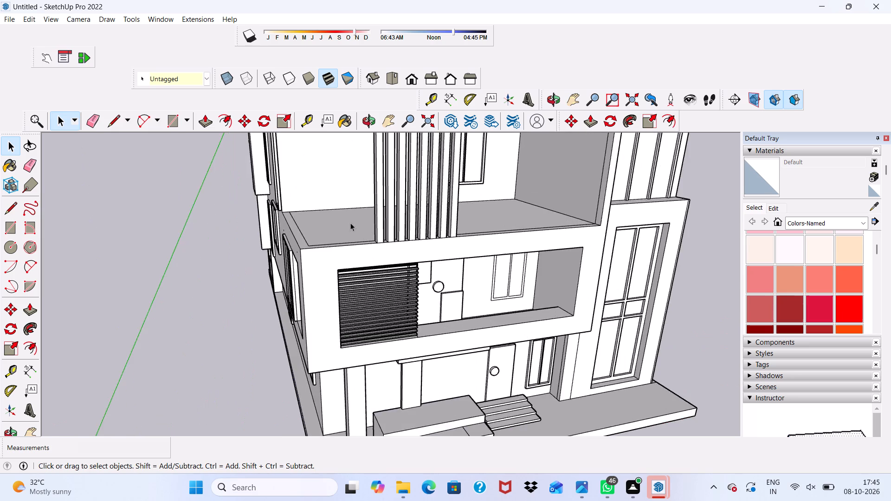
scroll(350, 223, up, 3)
Import the SketchUp model Glass+Wall from the Downloads folder into the house model.
click(1, 18)
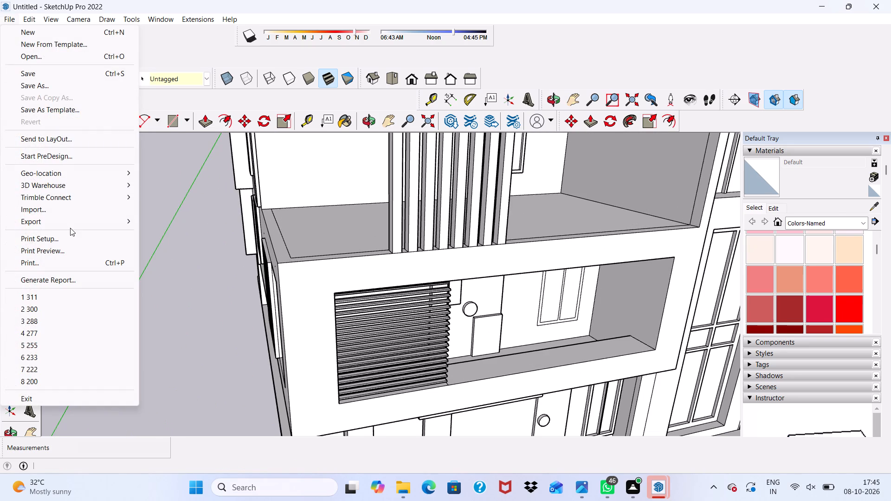
click(68, 208)
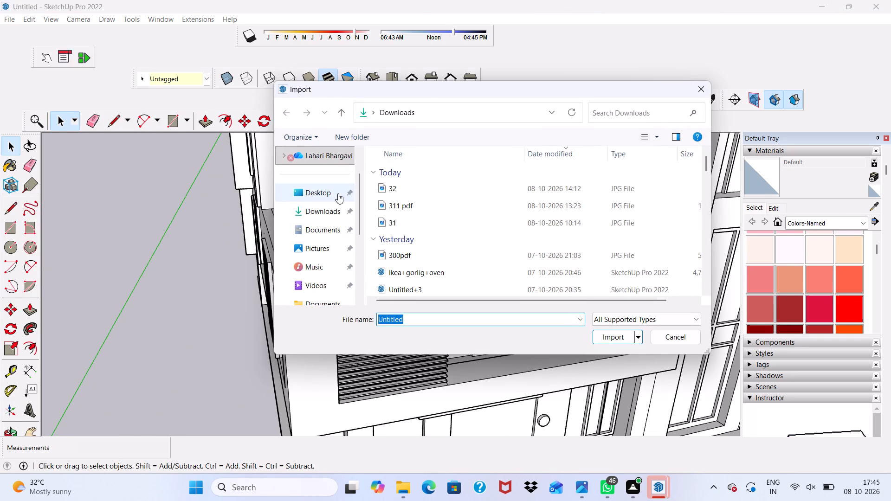
scroll(414, 211, down, 2)
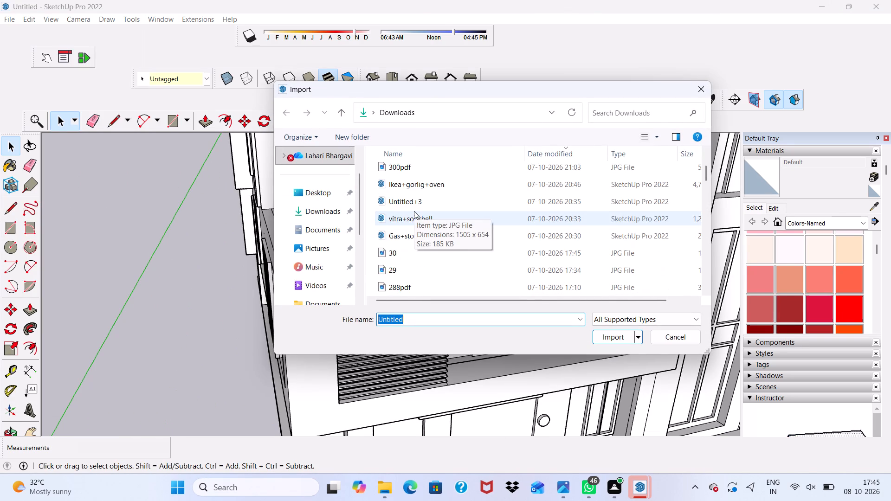
scroll(414, 211, down, 8)
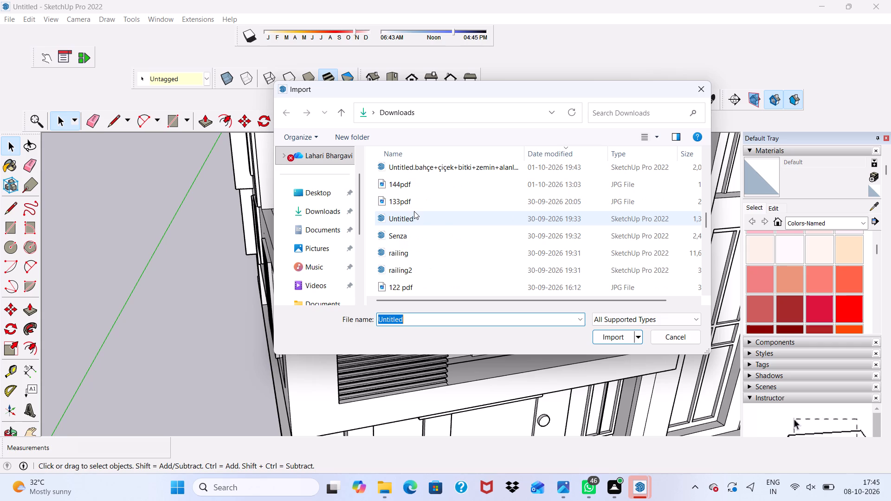
scroll(414, 211, down, 3)
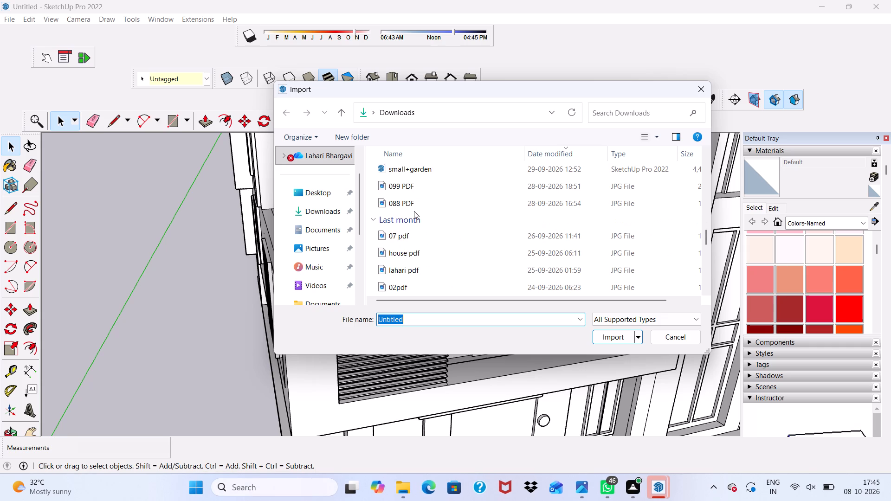
scroll(414, 211, down, 3)
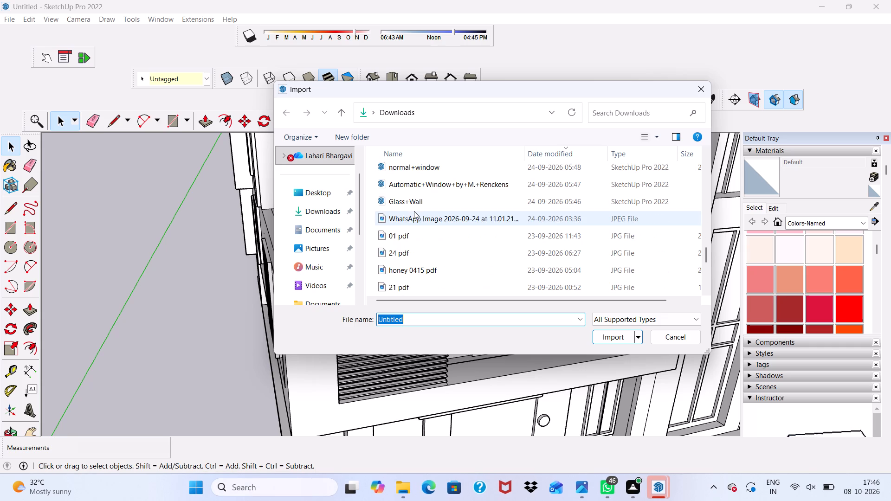
scroll(414, 211, up, 3)
scroll(414, 211, down, 3)
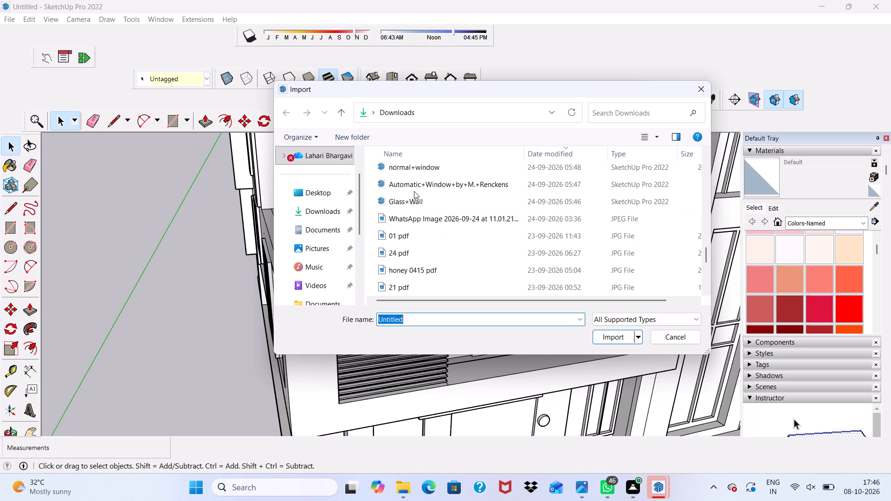
click(412, 201)
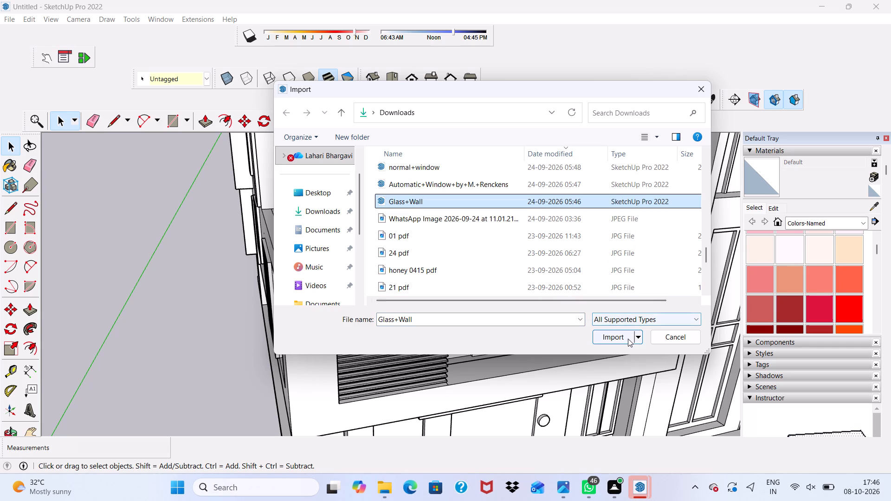
click(623, 339)
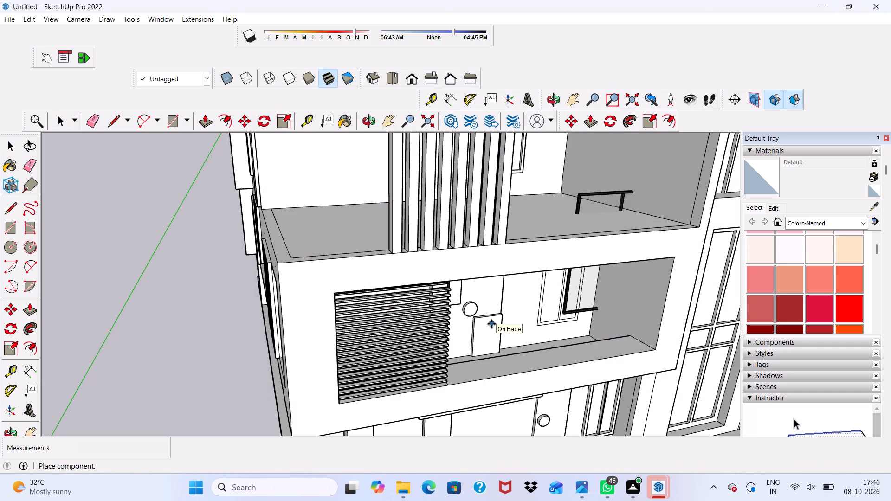
Place the Glass+Wall component on the ground in front of the house, near the red axis.
scroll(427, 303, down, 3)
scroll(500, 280, down, 3)
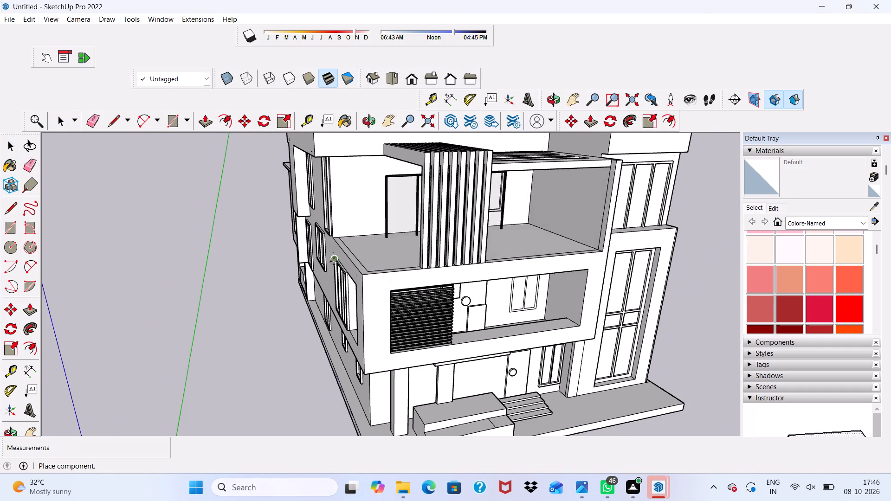
scroll(333, 261, up, 3)
scroll(340, 261, down, 3)
scroll(454, 266, up, 3)
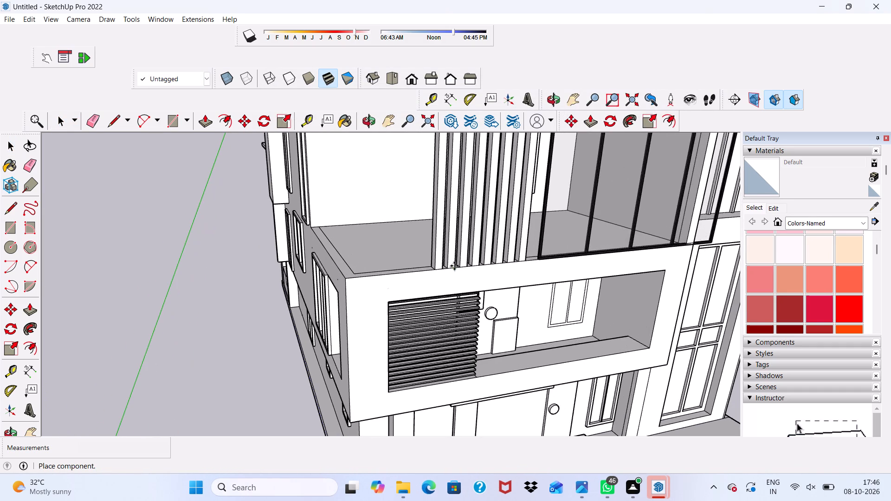
scroll(350, 244, up, 1)
scroll(365, 238, down, 1)
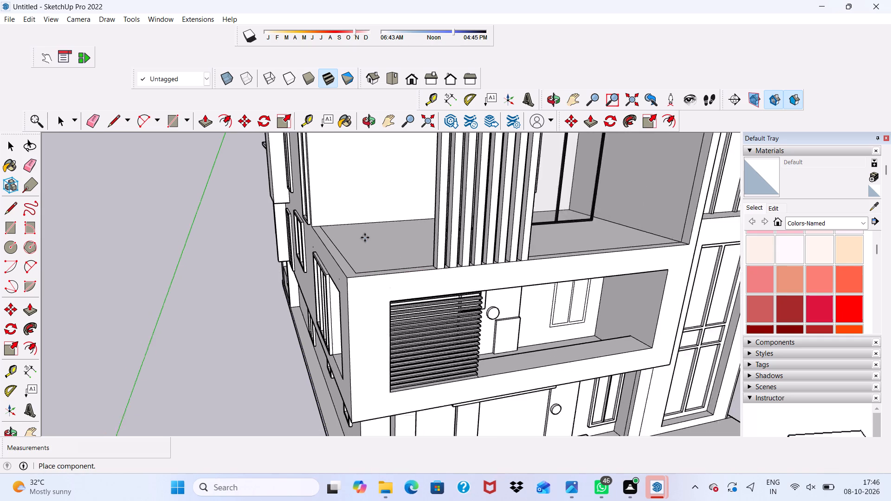
scroll(365, 238, down, 1)
middle_drag(365, 238, 493, 197)
scroll(507, 232, up, 3)
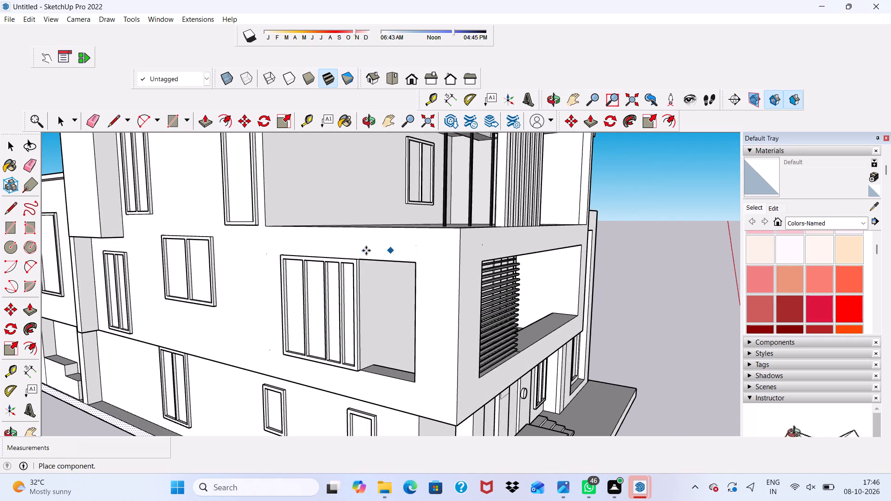
scroll(327, 249, down, 10)
scroll(432, 246, up, 2)
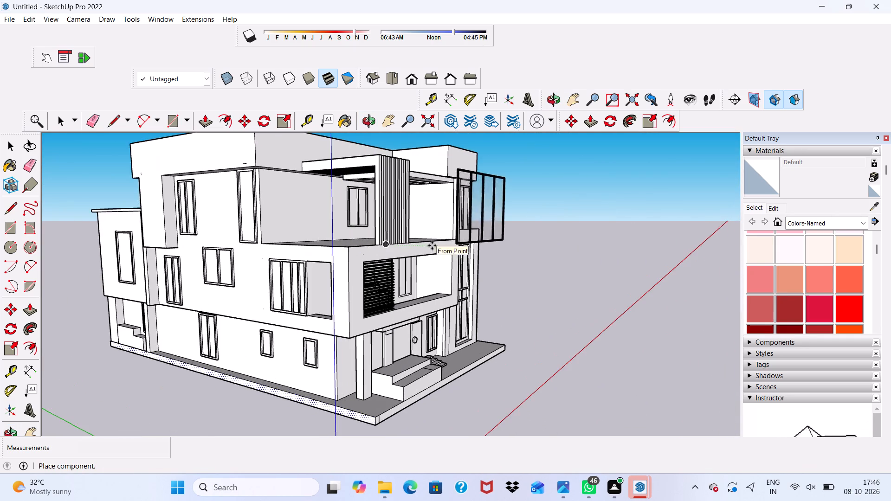
scroll(422, 242, up, 3)
middle_drag(407, 239, 236, 278)
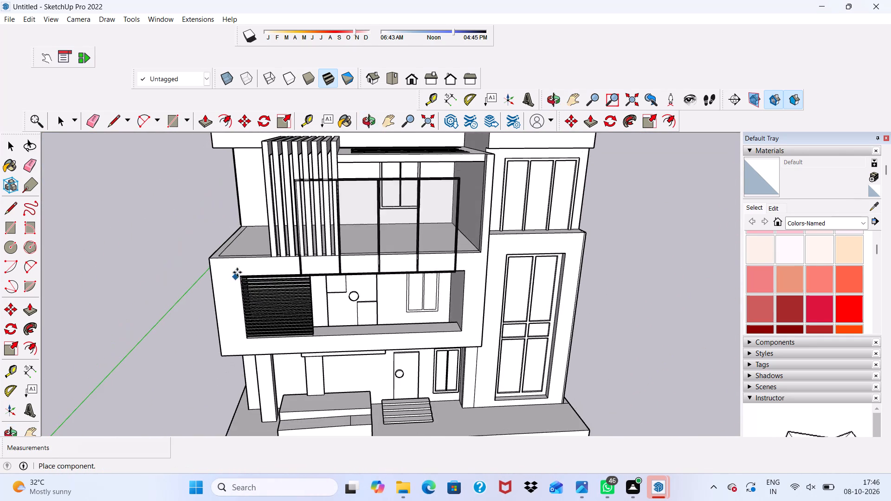
scroll(295, 243, up, 1)
scroll(324, 283, down, 2)
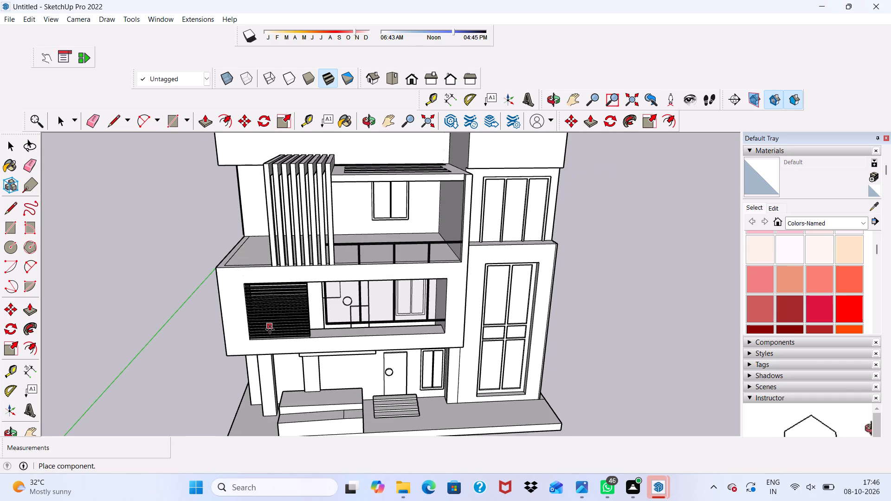
middle_drag(270, 329, 293, 238)
scroll(304, 279, down, 1)
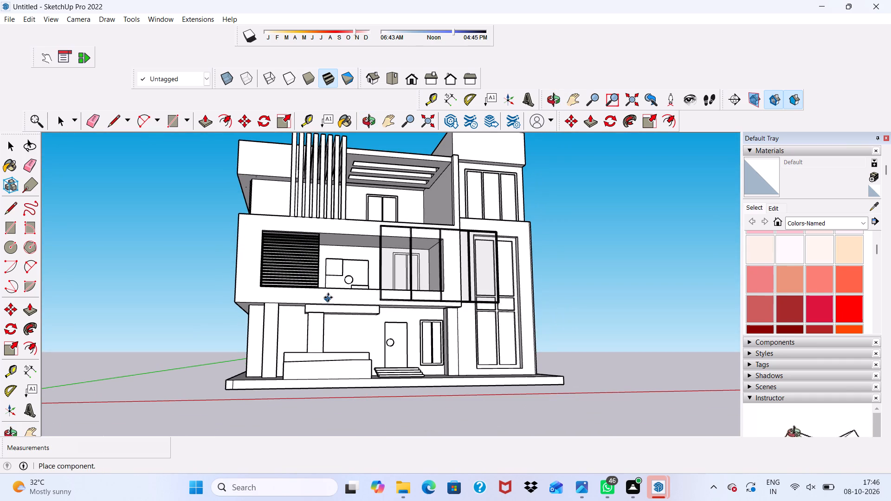
scroll(328, 297, down, 1)
middle_drag(329, 297, 243, 360)
scroll(246, 360, down, 1)
scroll(256, 305, down, 4)
middle_drag(257, 305, 311, 269)
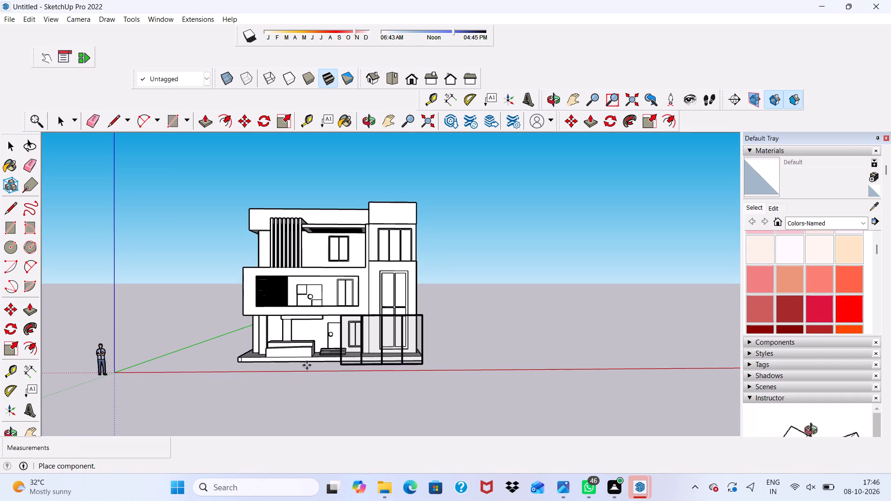
click(309, 370)
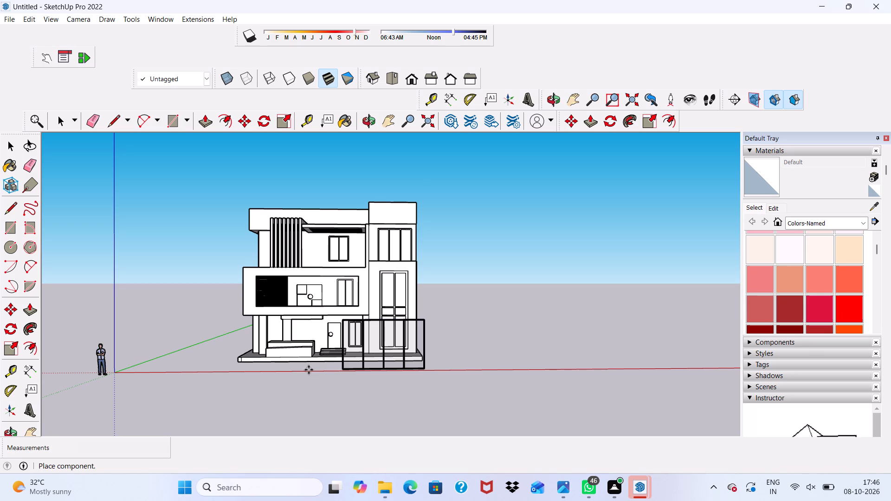
Scale the placed glass wall down uniformly from an upper corner to a much smaller panel.
scroll(421, 342, up, 7)
click(290, 114)
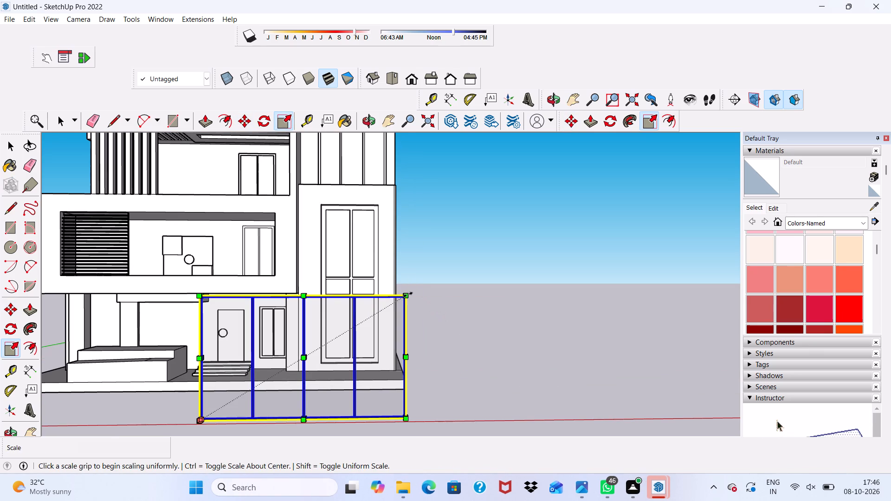
drag(408, 295, 246, 352)
Stretch the small glass wall lengthwise along the red axis by a factor of about 1.8.
scroll(283, 417, up, 7)
scroll(242, 298, down, 5)
middle_drag(255, 340, 173, 340)
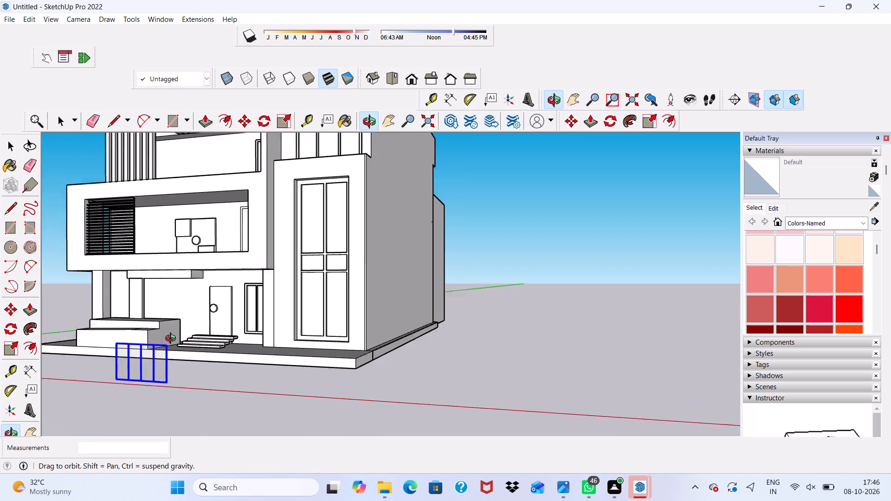
middle_drag(173, 340, 123, 332)
scroll(104, 366, up, 19)
scroll(161, 304, down, 4)
scroll(195, 293, up, 2)
scroll(194, 291, down, 2)
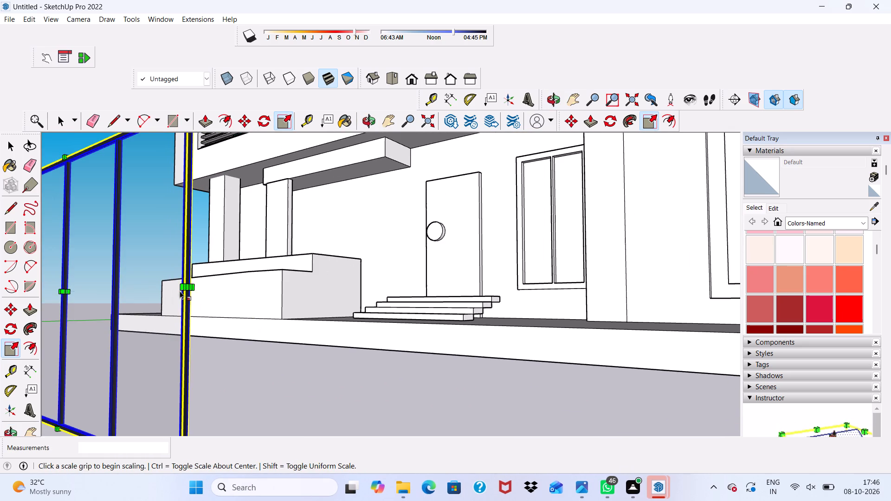
scroll(195, 287, up, 4)
scroll(193, 288, down, 3)
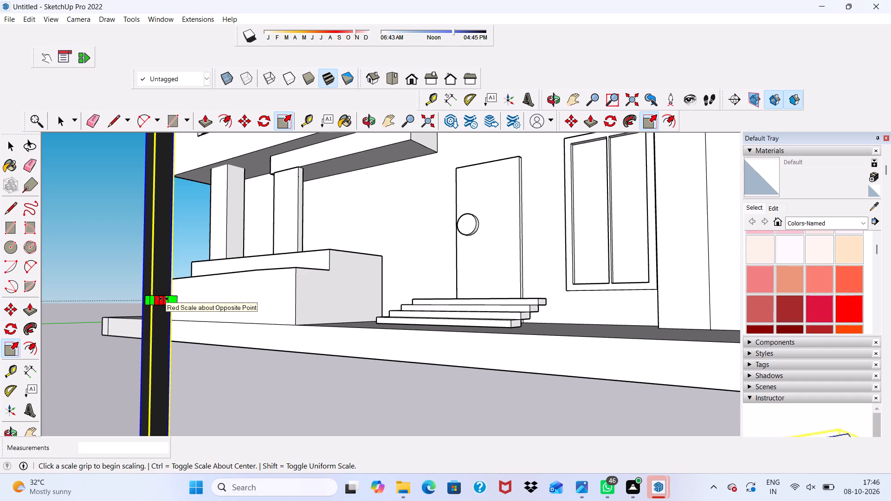
drag(163, 299, 670, 294)
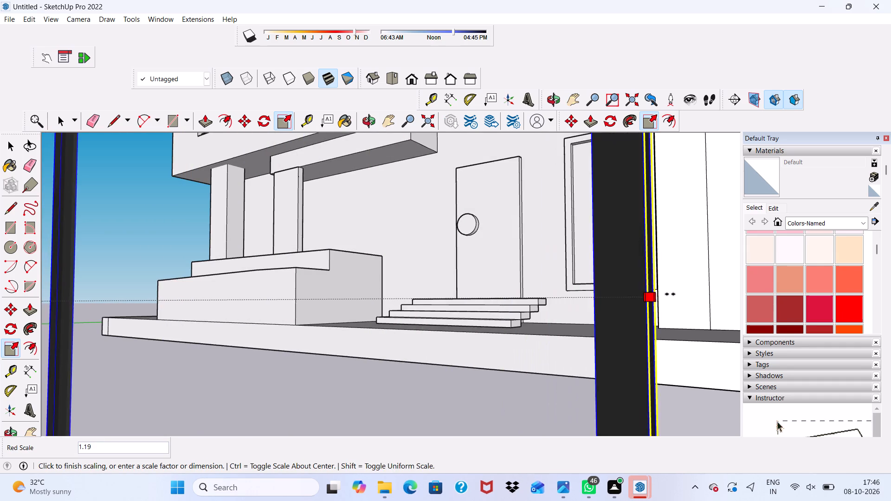
drag(670, 294, 745, 286)
scroll(612, 270, down, 8)
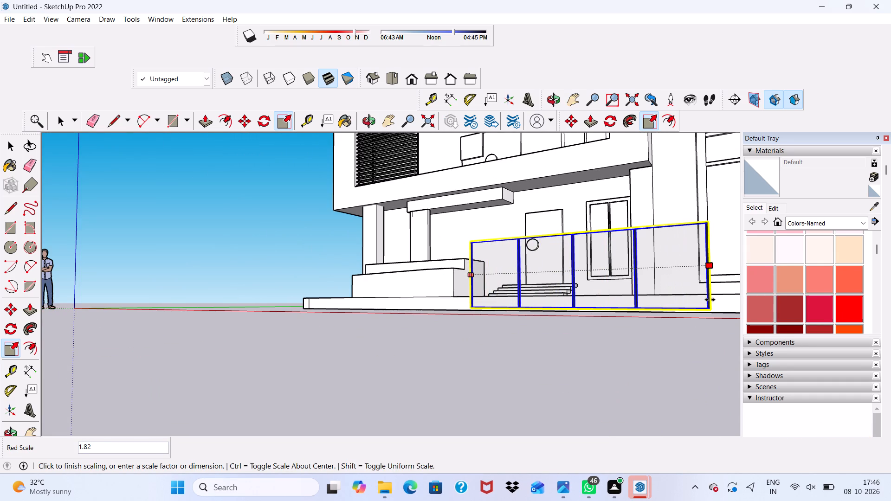
click(714, 296)
Stretch the glass wall slightly longer along the red axis from its end face.
scroll(701, 292, down, 1)
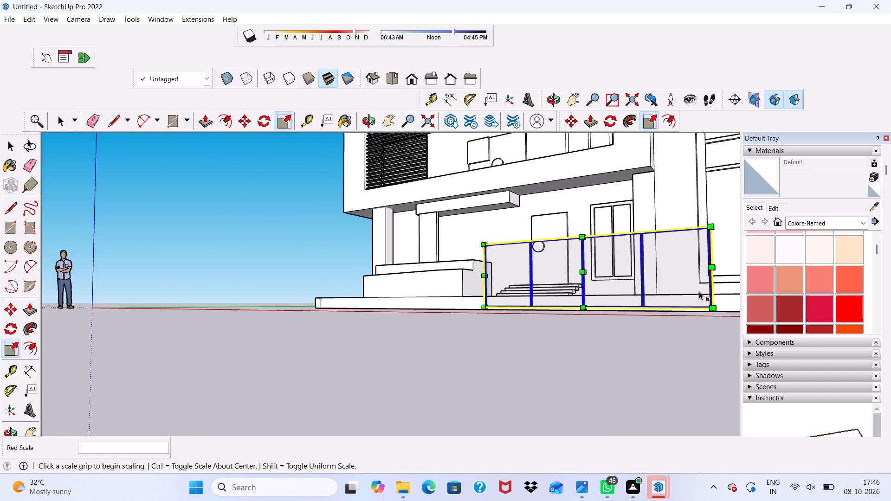
scroll(699, 291, down, 1)
middle_drag(620, 296, 509, 312)
scroll(620, 296, down, 1)
scroll(454, 317, up, 4)
scroll(381, 317, up, 4)
scroll(364, 309, down, 2)
scroll(322, 316, up, 5)
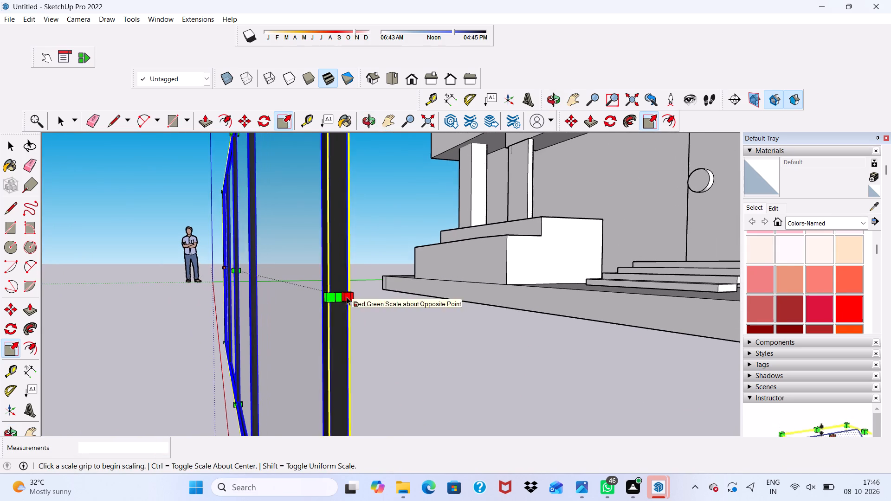
scroll(347, 297, up, 4)
double_click(334, 295)
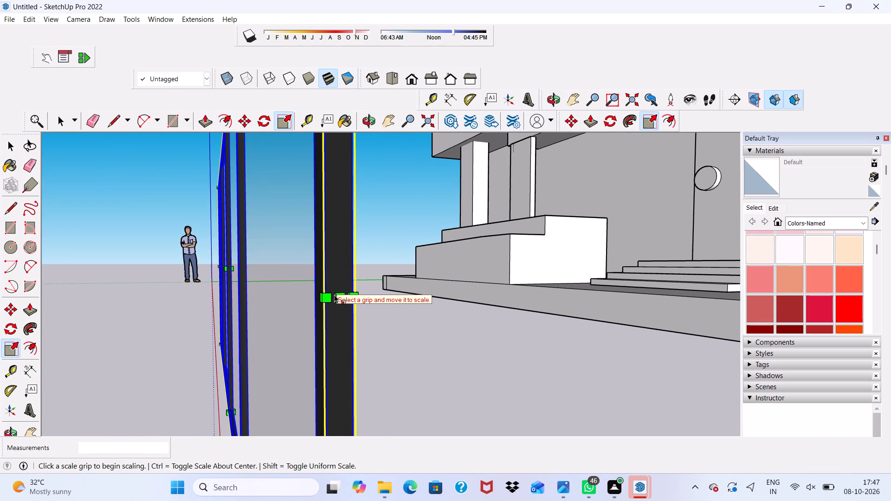
drag(340, 294, 485, 364)
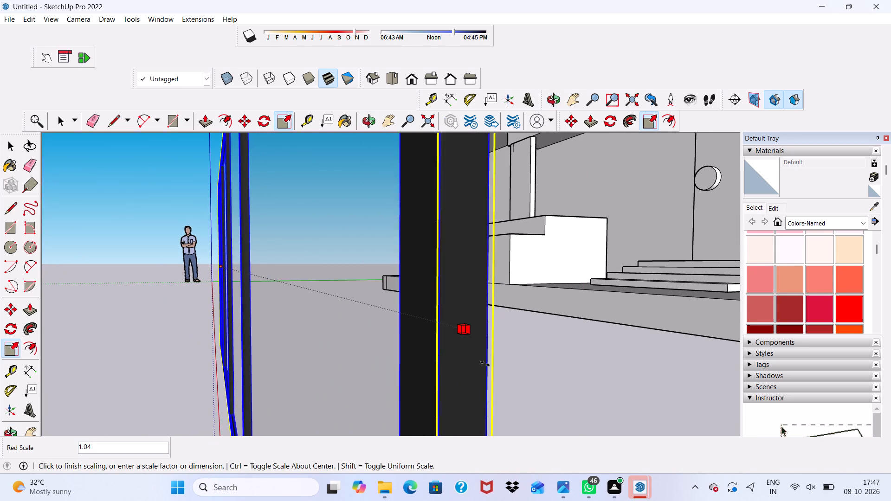
drag(485, 364, 575, 371)
Stretch the glass wall further along the red axis from its end face by a factor of about 1.04.
scroll(481, 335, down, 3)
scroll(458, 324, up, 1)
scroll(454, 321, down, 7)
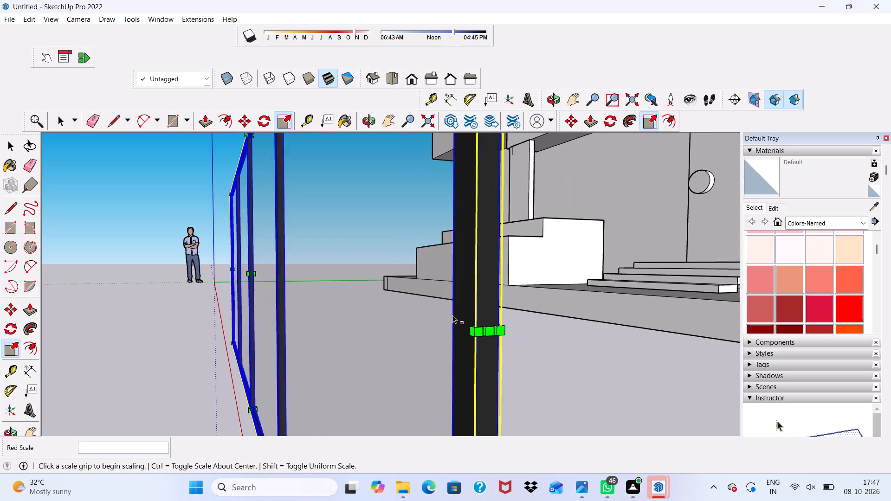
scroll(452, 315, down, 6)
scroll(471, 316, down, 15)
scroll(482, 321, up, 3)
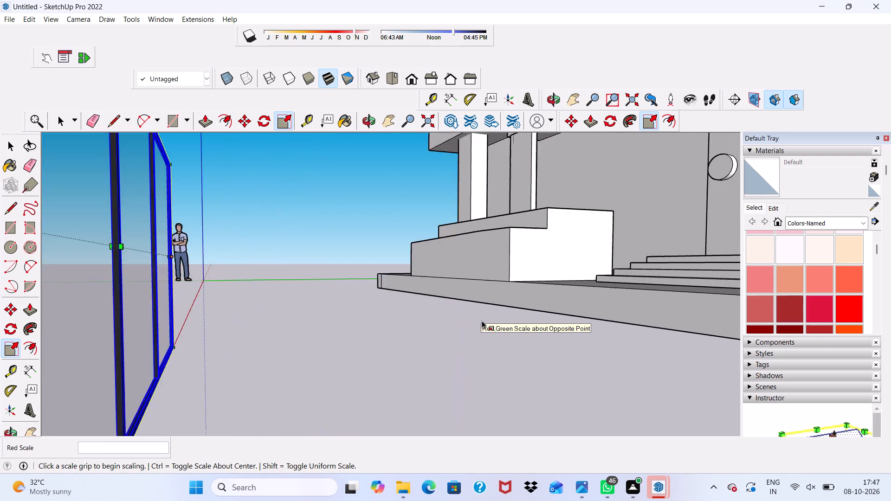
scroll(482, 321, up, 5)
scroll(482, 321, down, 4)
scroll(324, 321, down, 3)
scroll(329, 334, up, 6)
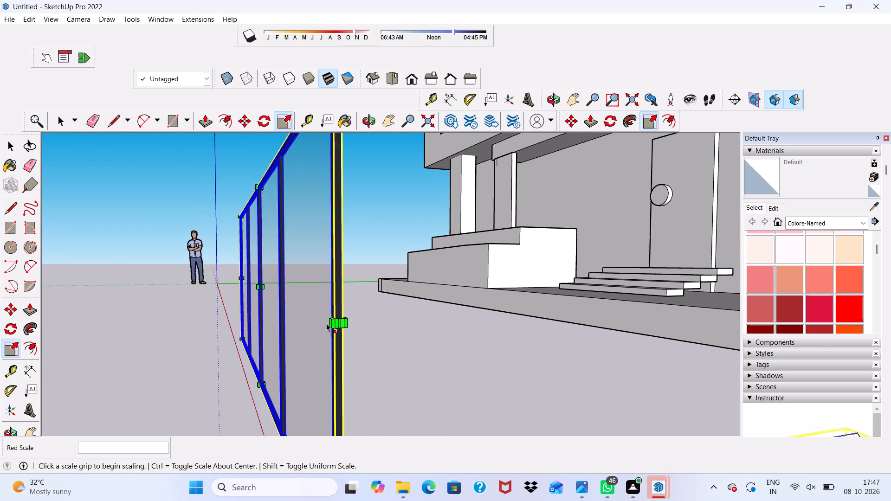
scroll(326, 323, up, 12)
drag(357, 325, 362, 328)
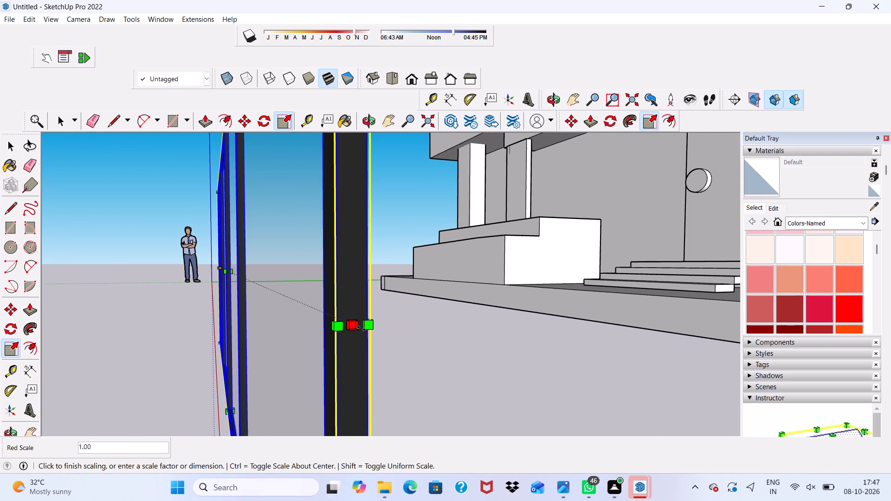
drag(362, 328, 590, 401)
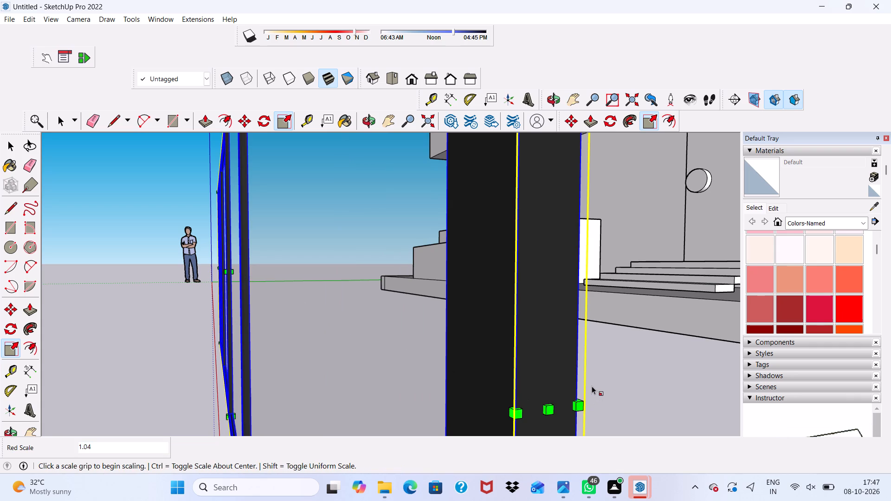
key(space)
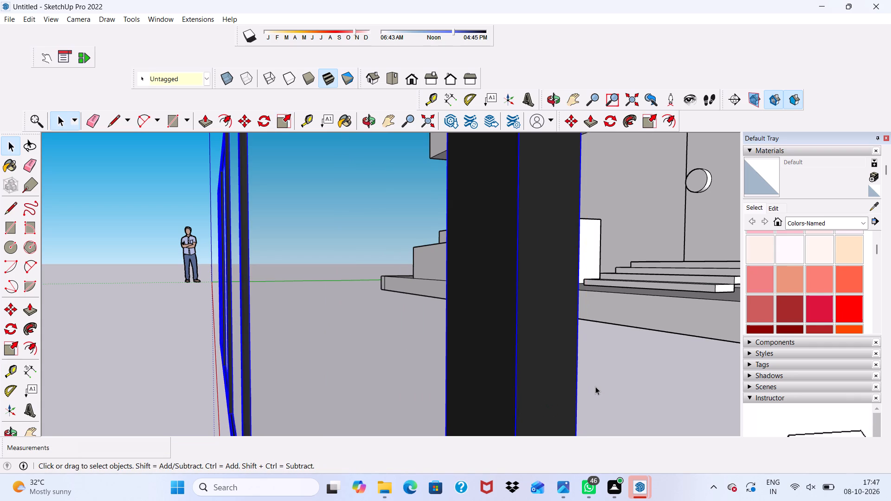
click(618, 318)
Move the glass wall by its lower end corner up to the terrace above the louvred balcony, into the floor corner beside the tall window block.
scroll(611, 317, down, 11)
middle_drag(554, 330, 687, 379)
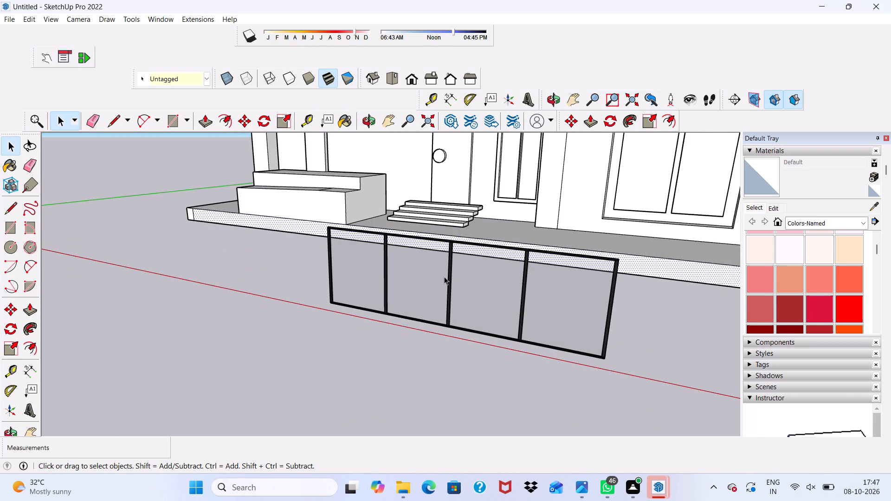
click(247, 125)
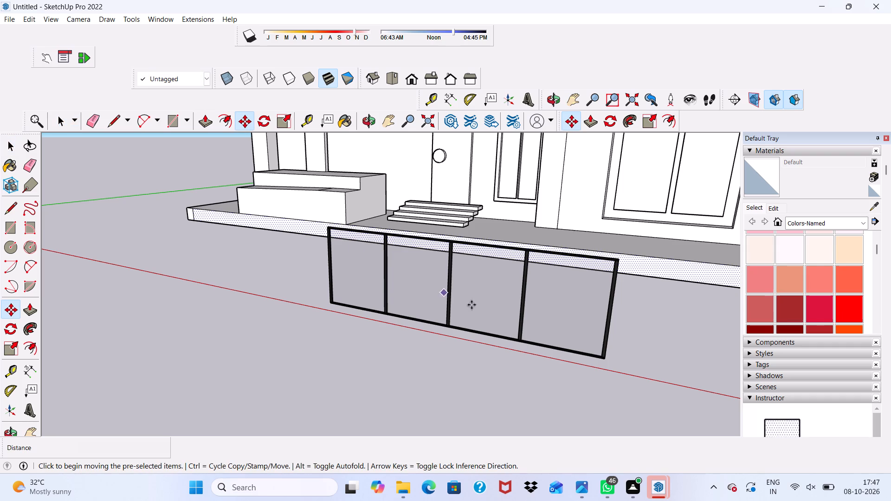
key(space)
click(531, 319)
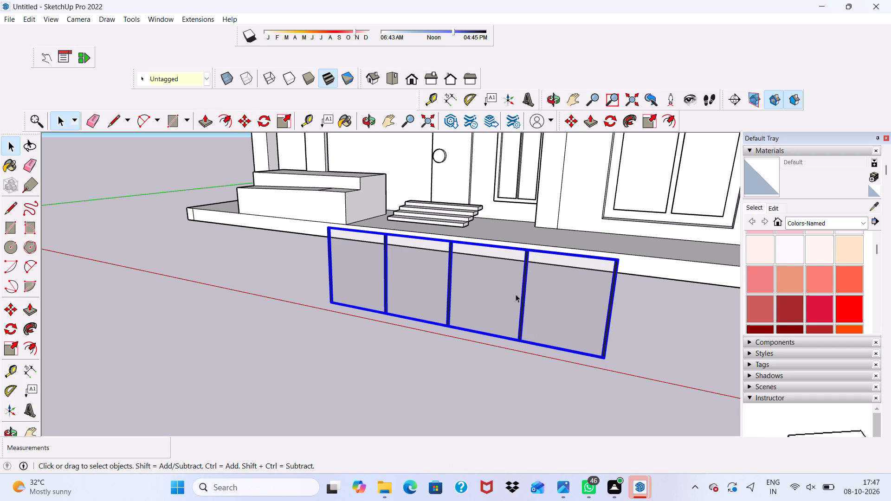
click(240, 123)
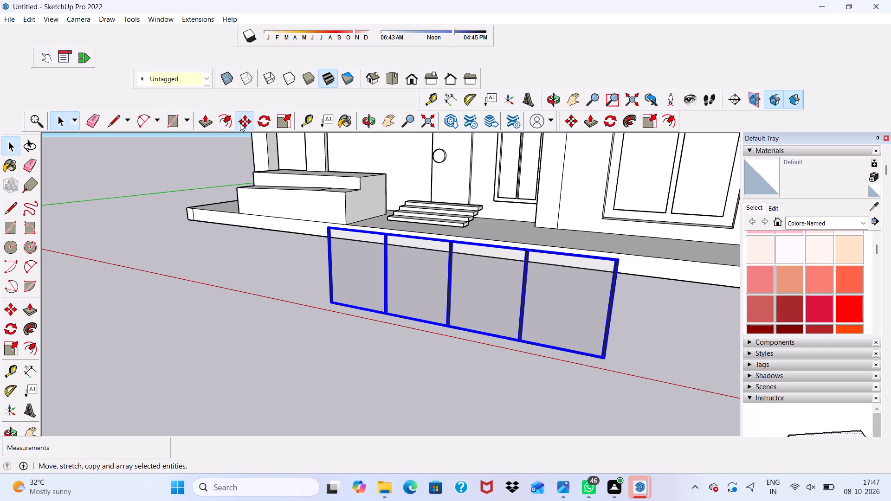
click(607, 355)
scroll(579, 254, down, 20)
scroll(473, 196, up, 1)
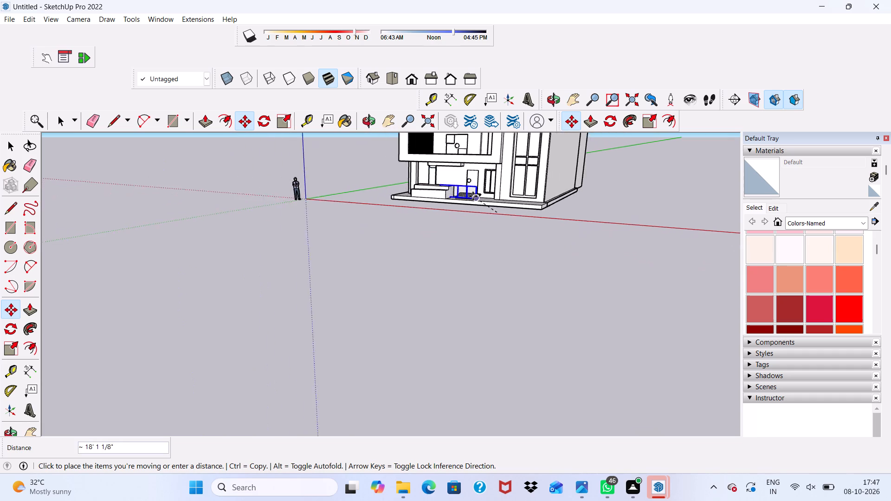
scroll(473, 196, up, 2)
scroll(473, 196, down, 8)
scroll(496, 137, up, 9)
scroll(475, 187, up, 3)
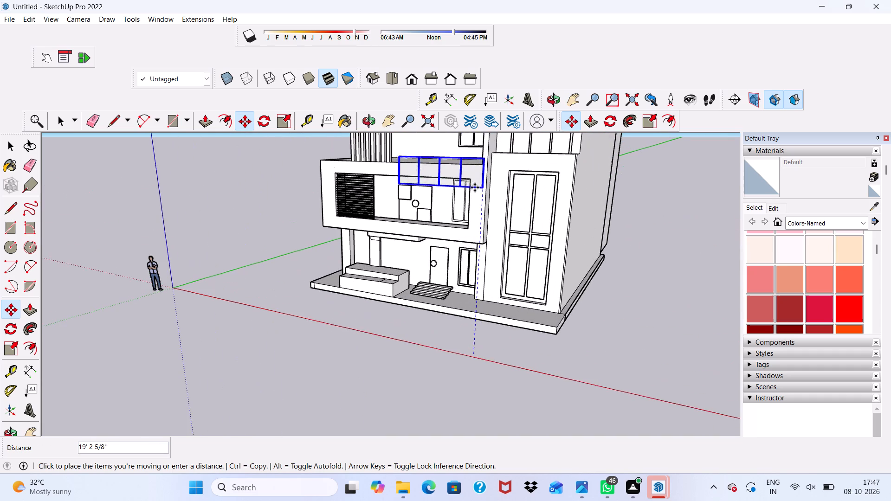
scroll(470, 157, up, 10)
scroll(479, 161, down, 1)
middle_drag(479, 161, 502, 198)
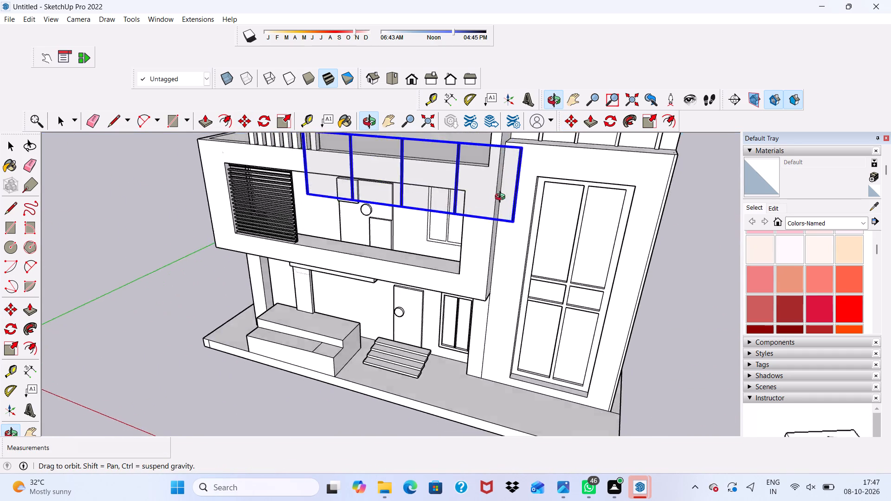
middle_drag(502, 198, 507, 190)
scroll(496, 185, up, 16)
scroll(445, 178, down, 3)
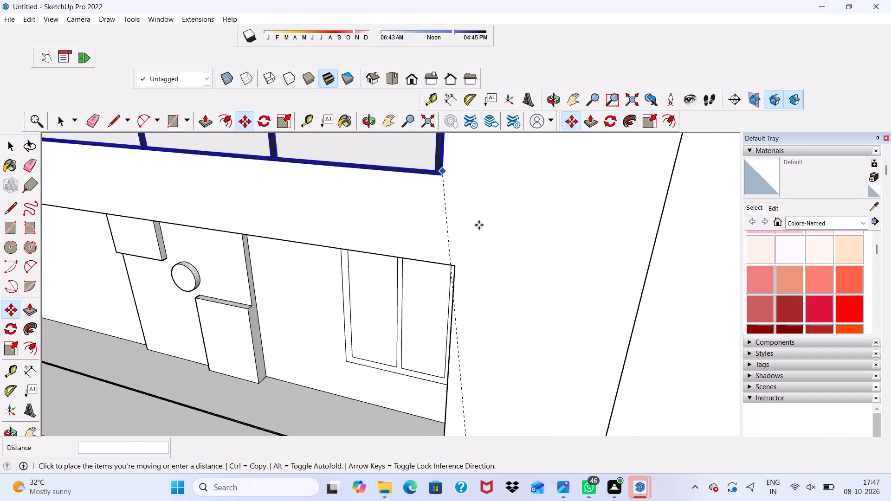
scroll(479, 225, down, 8)
scroll(508, 213, up, 18)
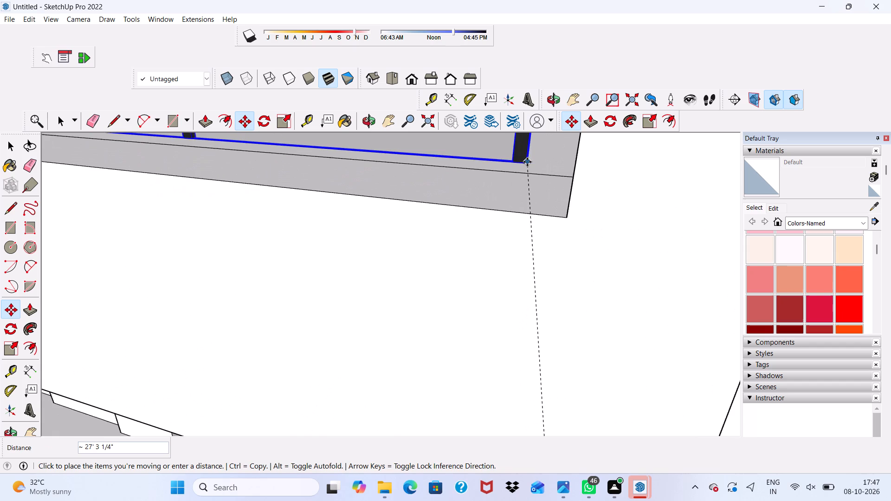
scroll(561, 170, up, 2)
middle_drag(562, 172, 613, 204)
scroll(591, 175, up, 3)
scroll(551, 153, up, 7)
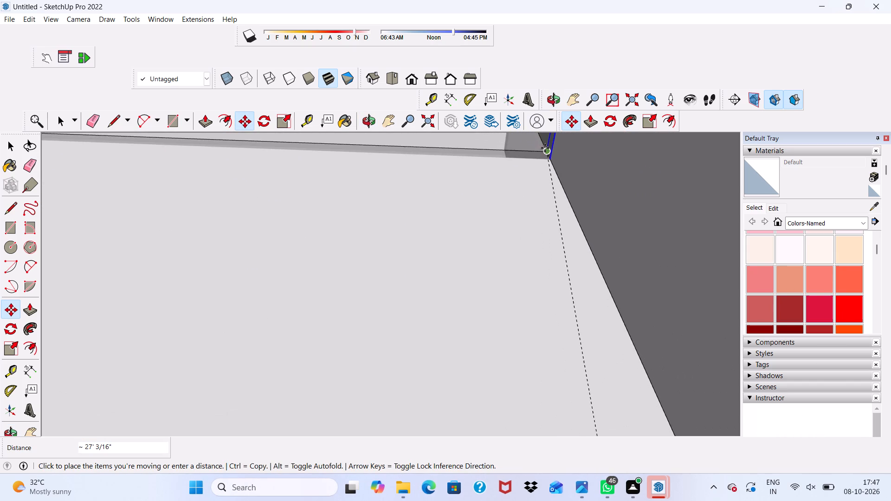
scroll(548, 144, up, 4)
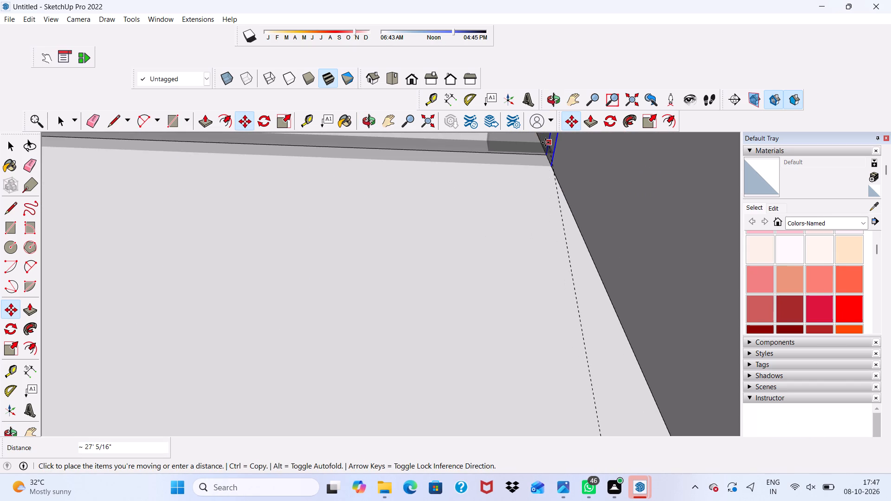
scroll(545, 142, up, 5)
scroll(543, 127, down, 6)
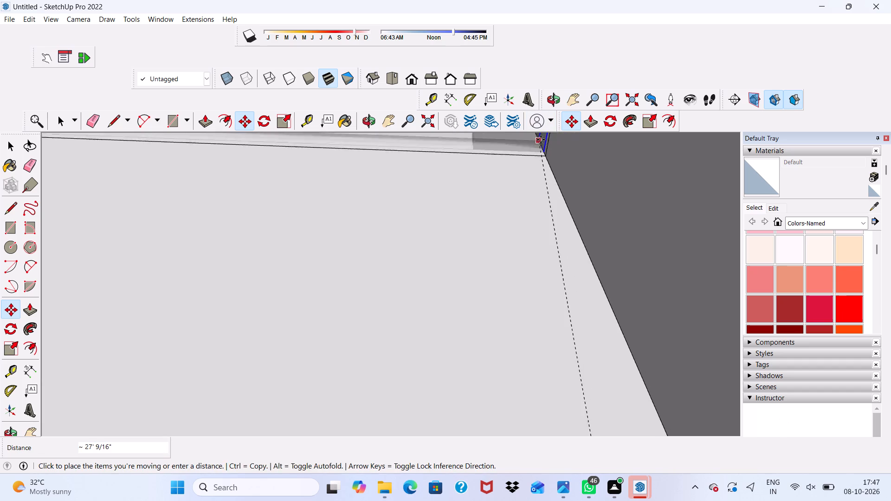
scroll(541, 140, down, 3)
middle_drag(540, 148, 486, 110)
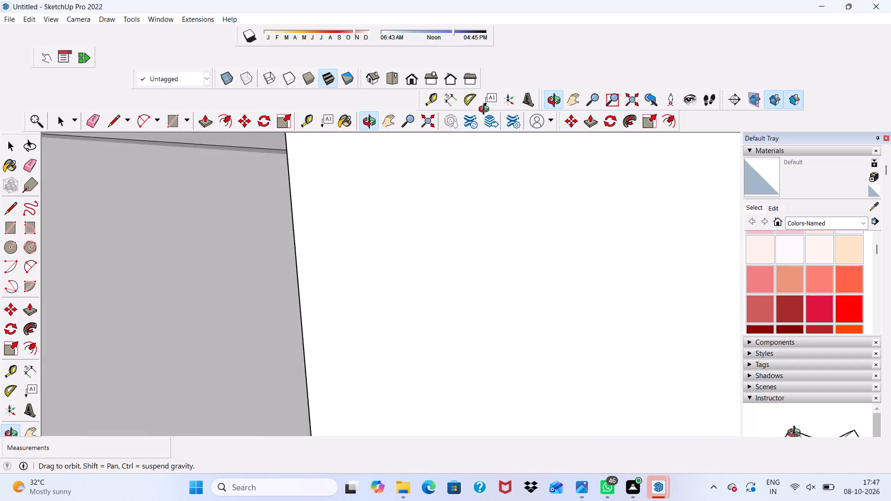
middle_drag(486, 110, 530, 124)
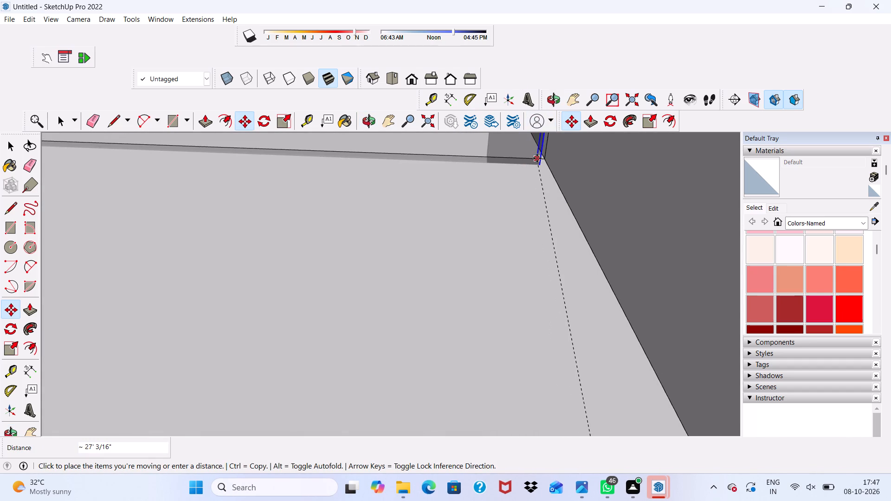
click(542, 154)
Stretch the glass wall slightly along the red axis from its free end, following the terrace's front edge.
scroll(542, 154, down, 11)
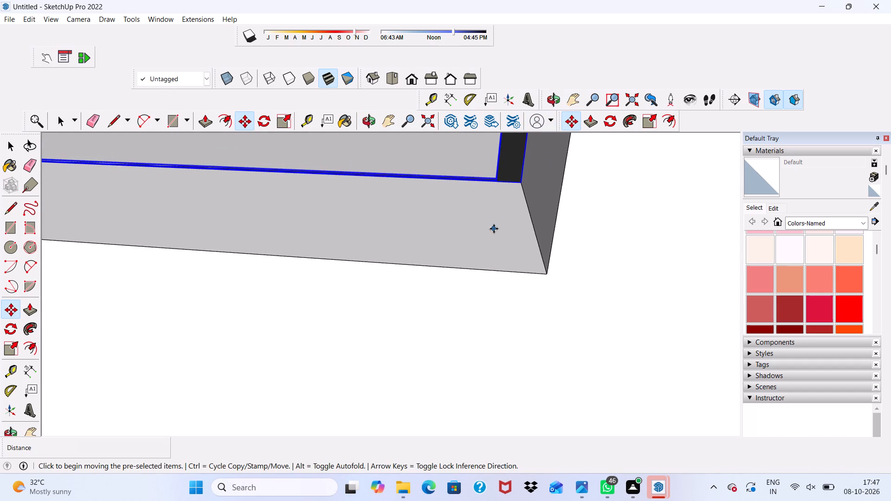
scroll(494, 229, down, 20)
scroll(494, 229, down, 14)
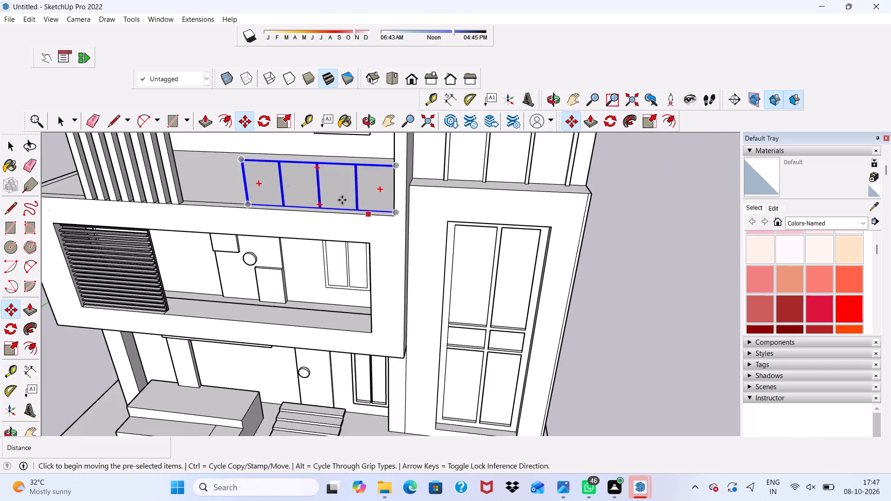
scroll(342, 200, down, 4)
scroll(177, 187, down, 1)
middle_drag(177, 189, 517, 202)
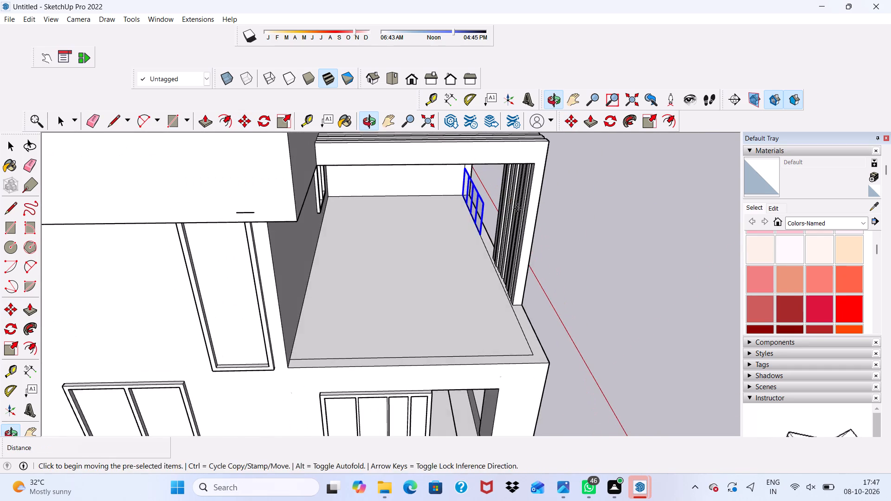
scroll(484, 241, up, 4)
key(space)
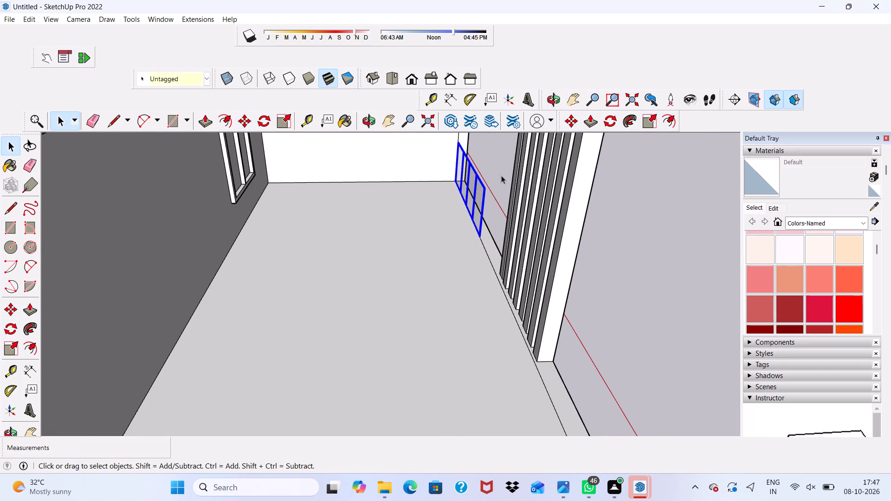
click(226, 120)
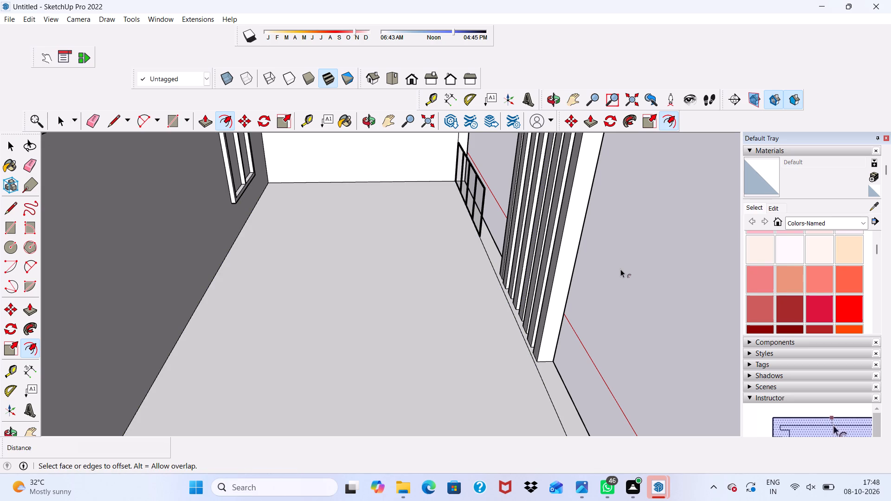
key(space)
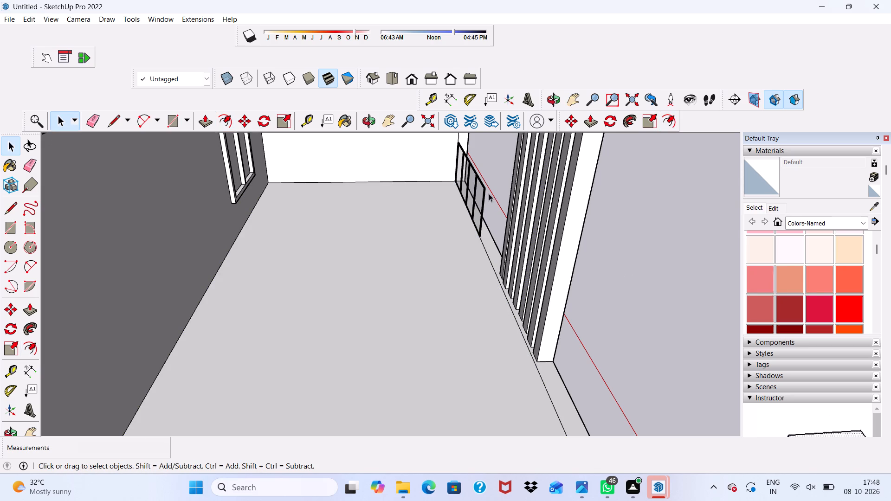
click(484, 189)
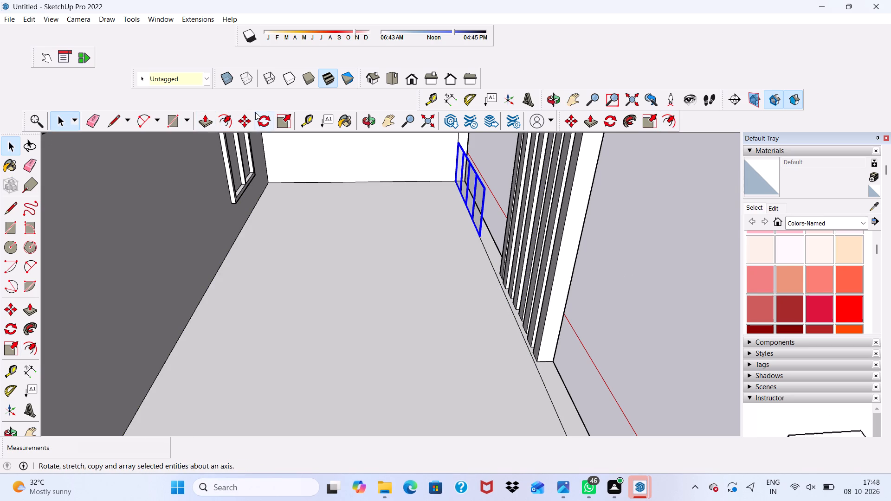
click(282, 117)
scroll(475, 243, up, 7)
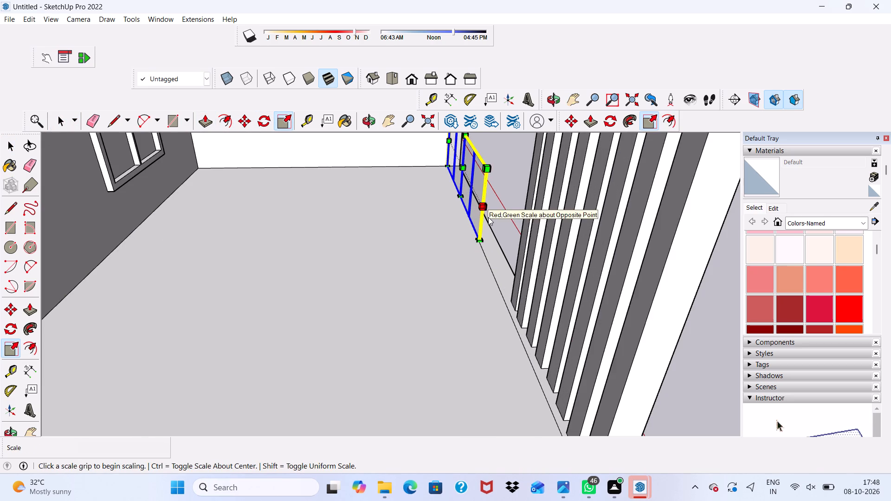
scroll(488, 217, up, 11)
scroll(474, 175, down, 2)
scroll(479, 224, up, 1)
scroll(448, 168, down, 1)
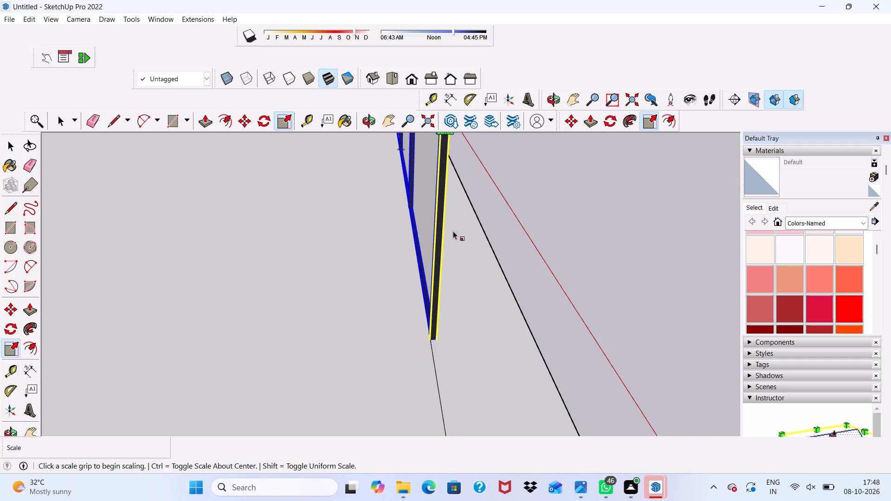
scroll(457, 252, down, 2)
scroll(453, 163, up, 1)
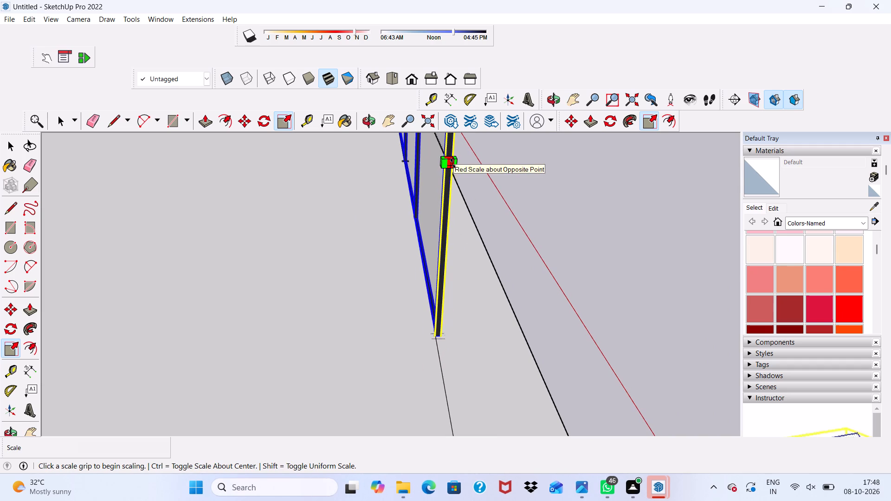
drag(453, 163, 464, 207)
scroll(467, 216, up, 1)
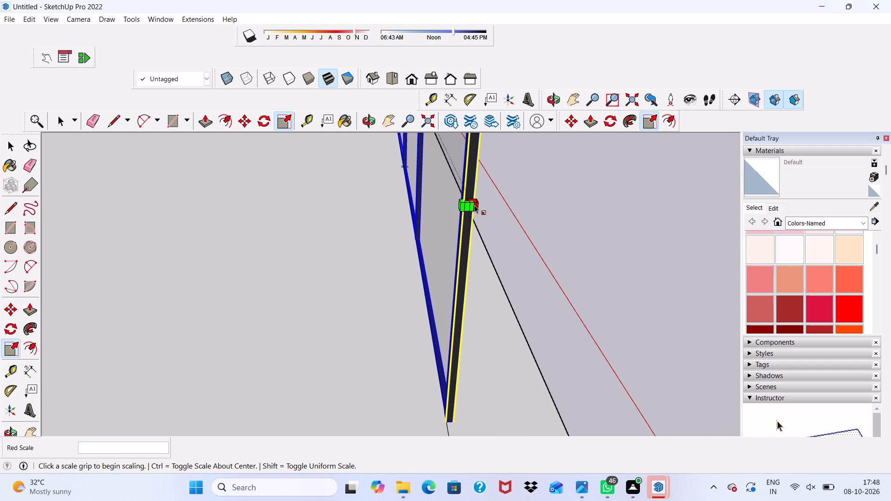
Stretch the glass wall along the red axis by a factor of about 2.55, past the vertical slats to the terrace's outer side edge.
scroll(475, 205, up, 4)
scroll(475, 205, down, 4)
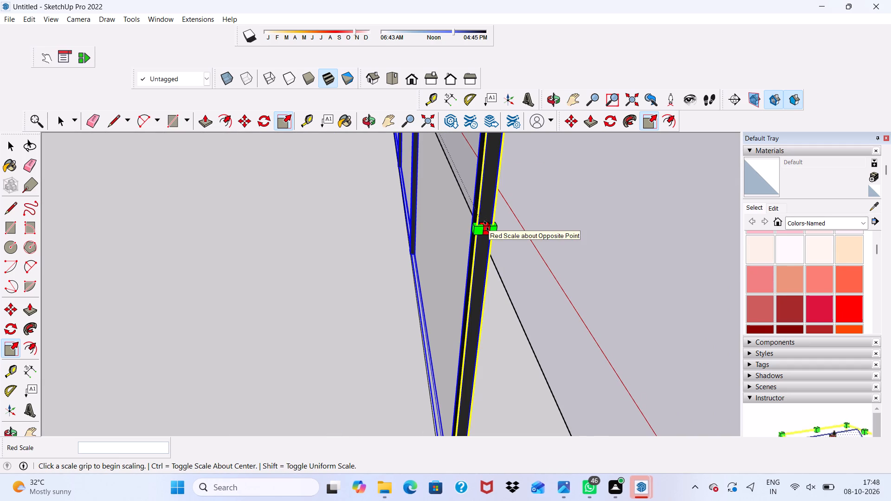
double_click(486, 226)
drag(486, 226, 511, 312)
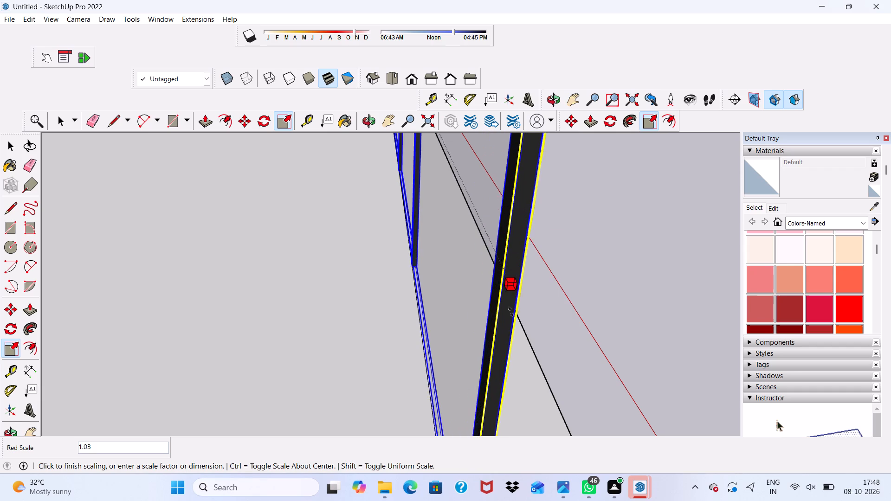
drag(511, 312, 571, 492)
scroll(527, 321, down, 10)
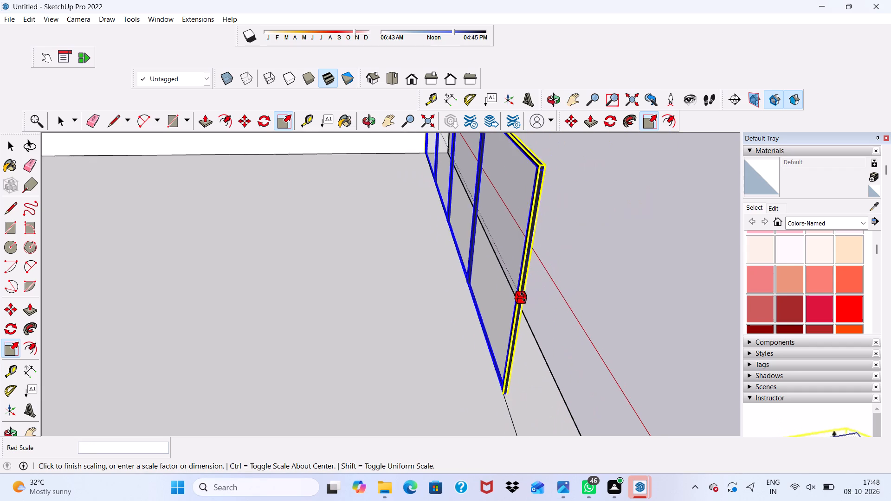
scroll(523, 296, down, 8)
scroll(534, 334, down, 10)
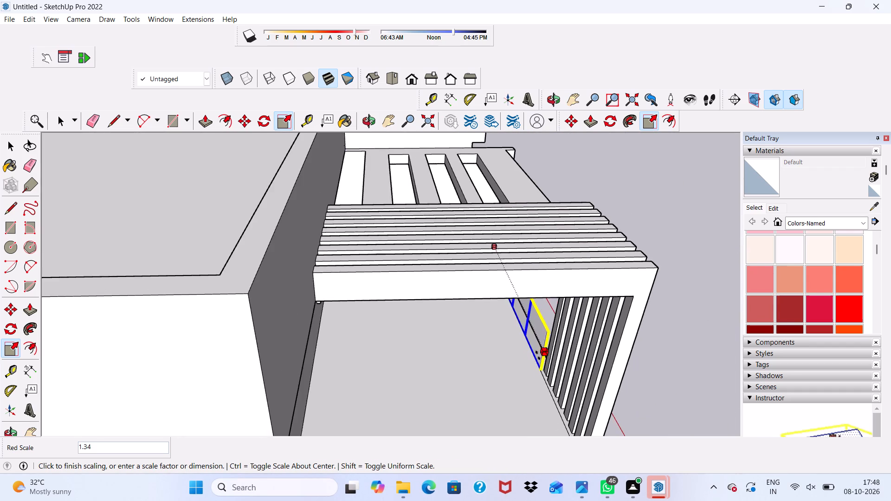
scroll(538, 355, down, 7)
scroll(553, 389, up, 2)
scroll(553, 389, down, 9)
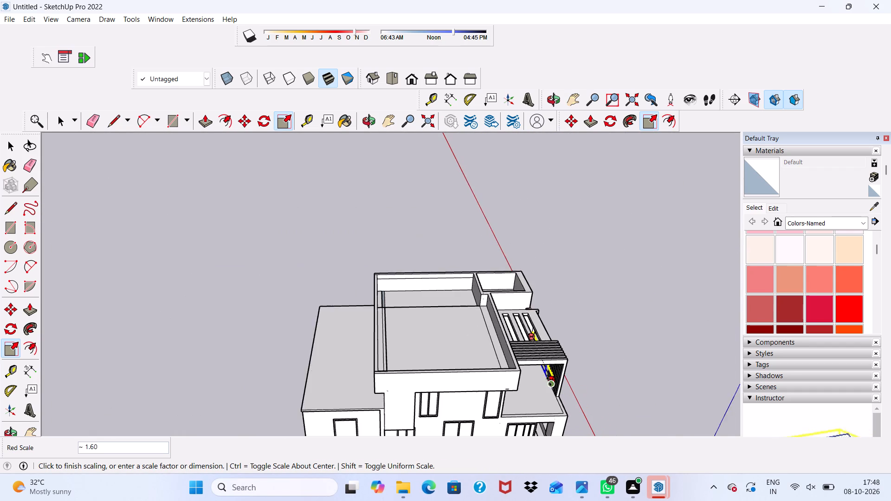
scroll(549, 381, down, 4)
scroll(551, 386, up, 16)
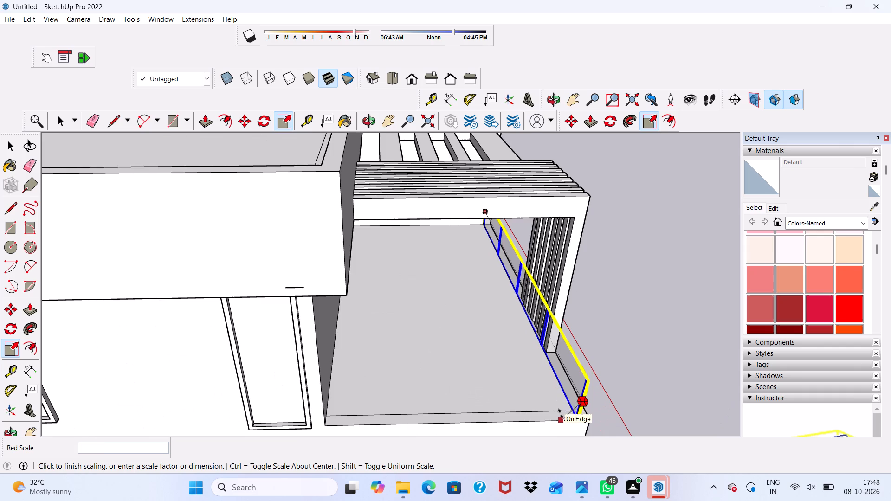
scroll(564, 396, up, 2)
scroll(564, 392, down, 3)
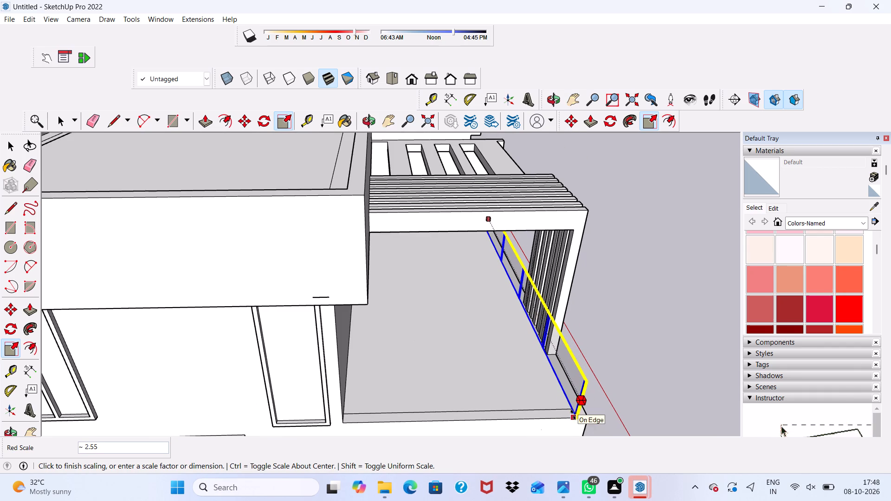
scroll(573, 425, up, 5)
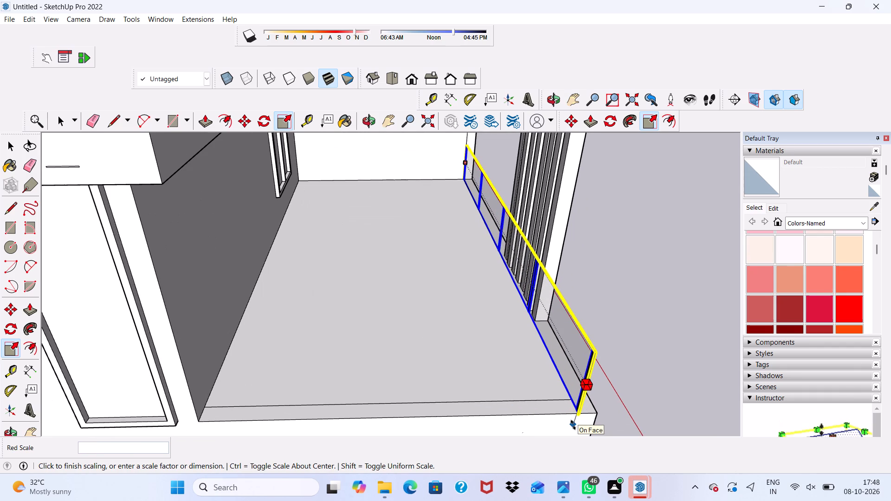
click(577, 426)
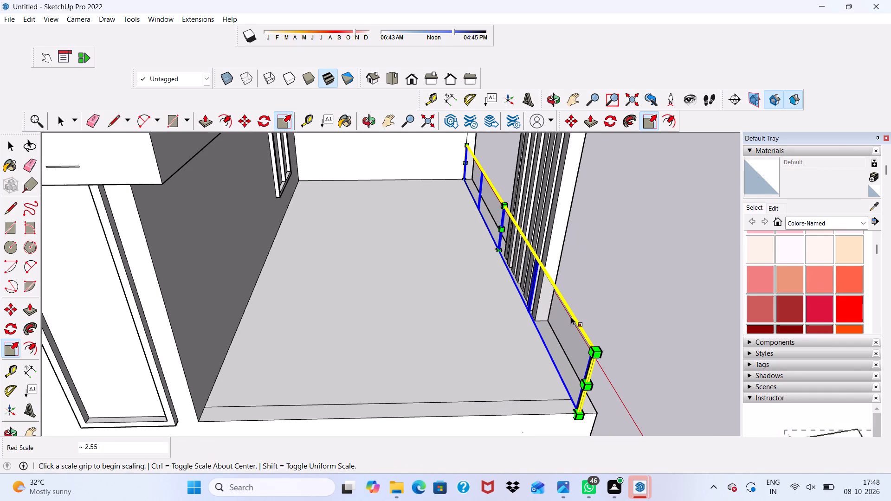
key(space)
click(598, 297)
Inspect the glass railing along the terrace's front edge and the open side edge of the terrace from several angles.
scroll(599, 297, down, 5)
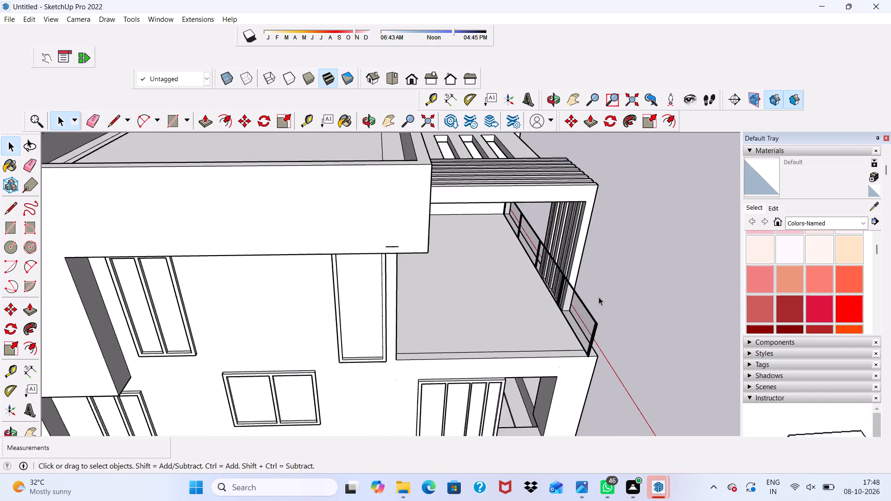
middle_drag(599, 297, 296, 230)
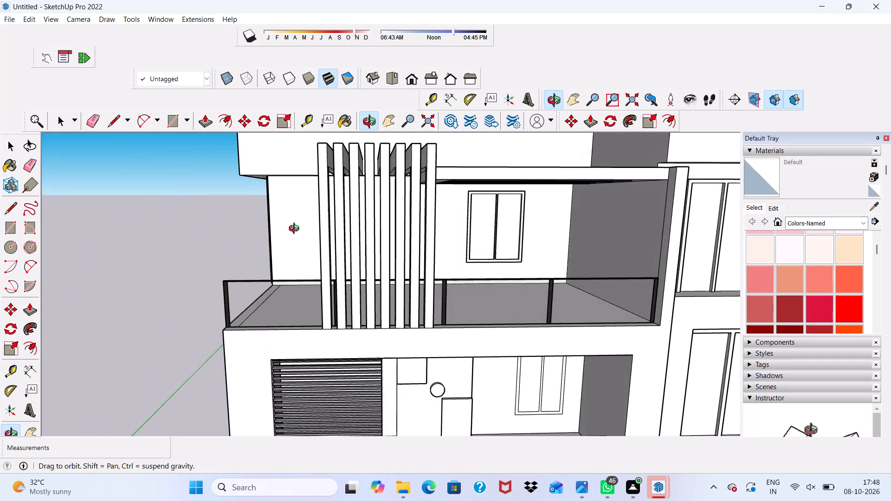
middle_drag(296, 230, 294, 230)
scroll(294, 230, down, 1)
scroll(291, 293, down, 4)
middle_drag(279, 329, 429, 293)
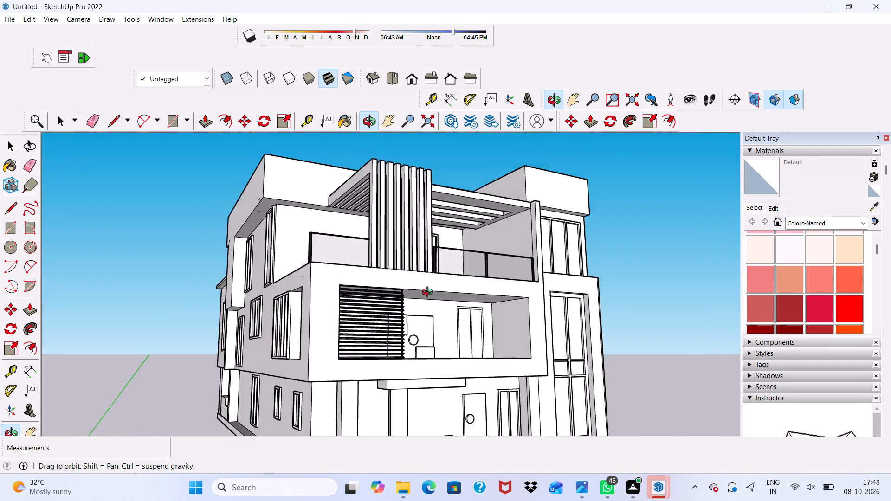
middle_drag(429, 293, 436, 324)
scroll(397, 315, up, 8)
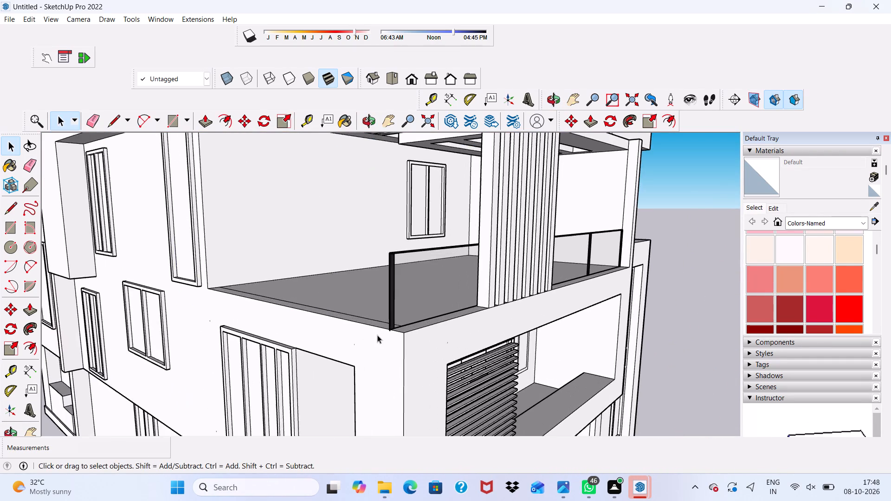
middle_drag(377, 335, 497, 339)
scroll(497, 339, up, 3)
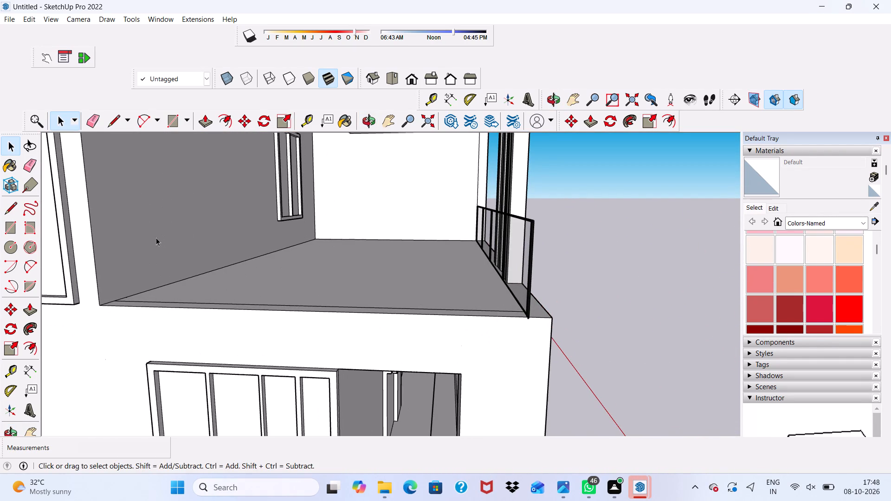
scroll(315, 215, down, 3)
middle_drag(315, 215, 217, 233)
scroll(217, 233, up, 3)
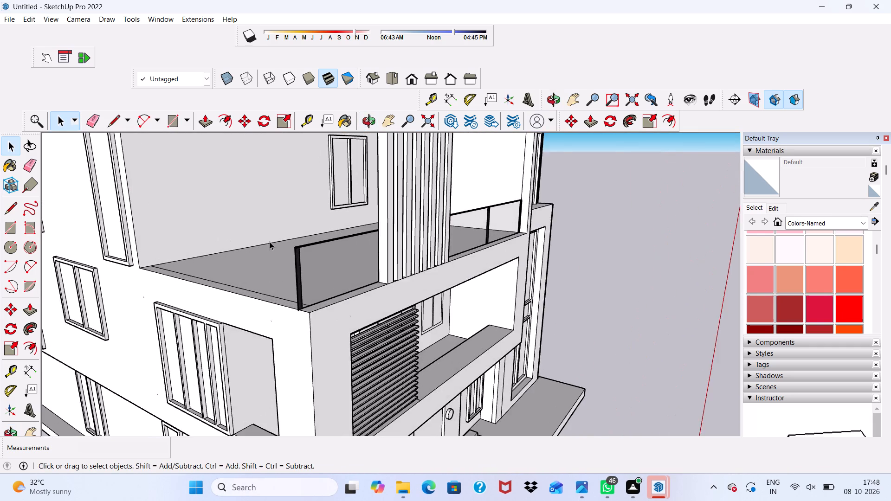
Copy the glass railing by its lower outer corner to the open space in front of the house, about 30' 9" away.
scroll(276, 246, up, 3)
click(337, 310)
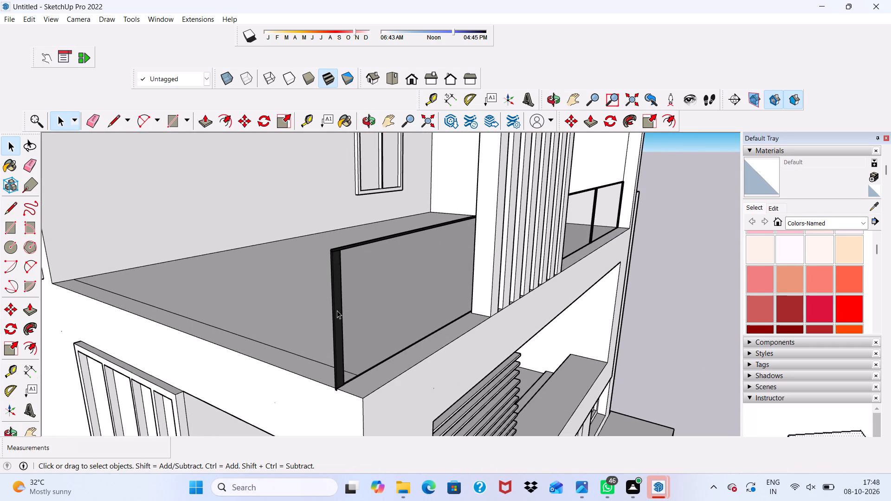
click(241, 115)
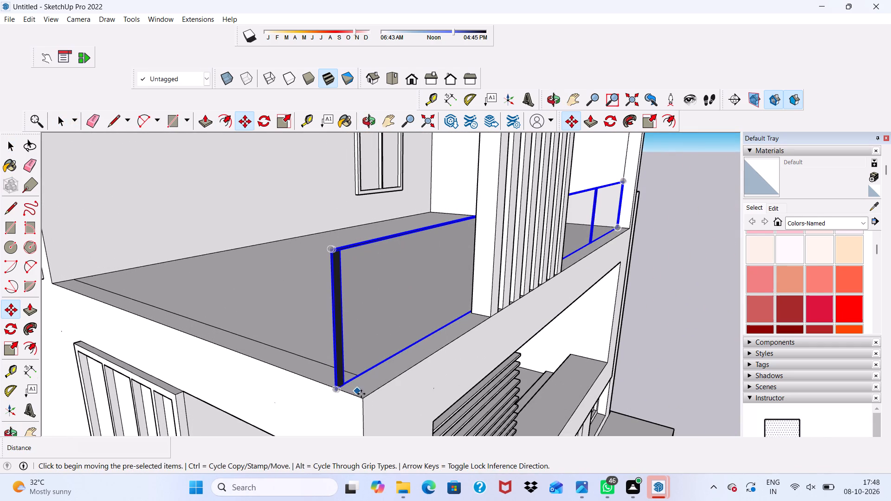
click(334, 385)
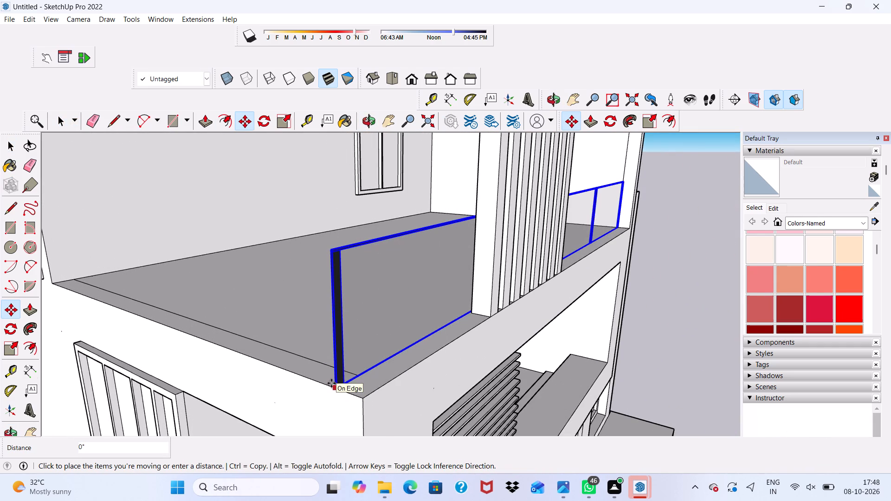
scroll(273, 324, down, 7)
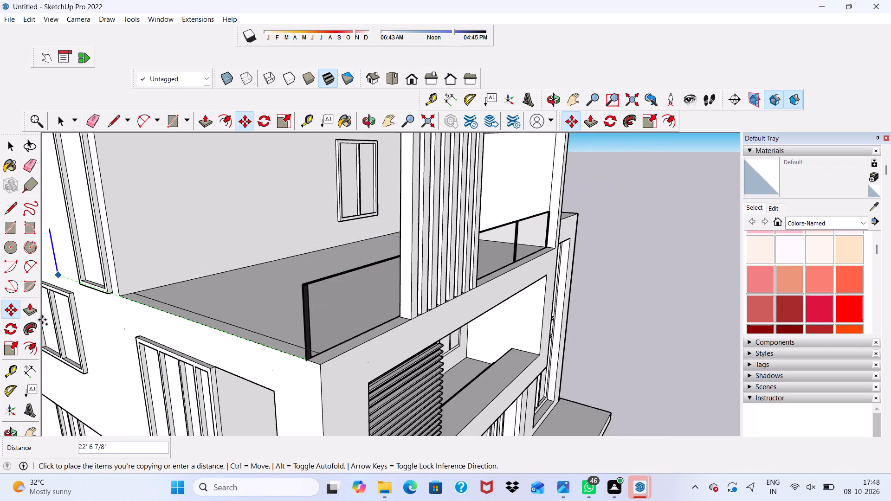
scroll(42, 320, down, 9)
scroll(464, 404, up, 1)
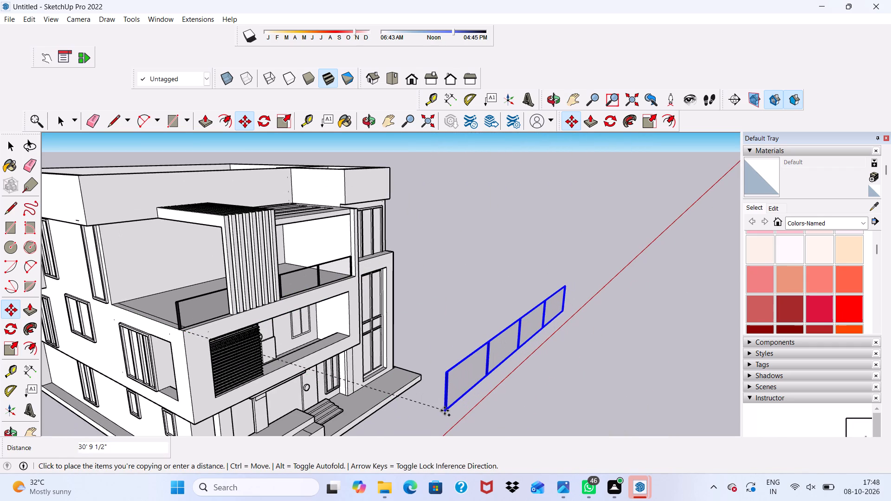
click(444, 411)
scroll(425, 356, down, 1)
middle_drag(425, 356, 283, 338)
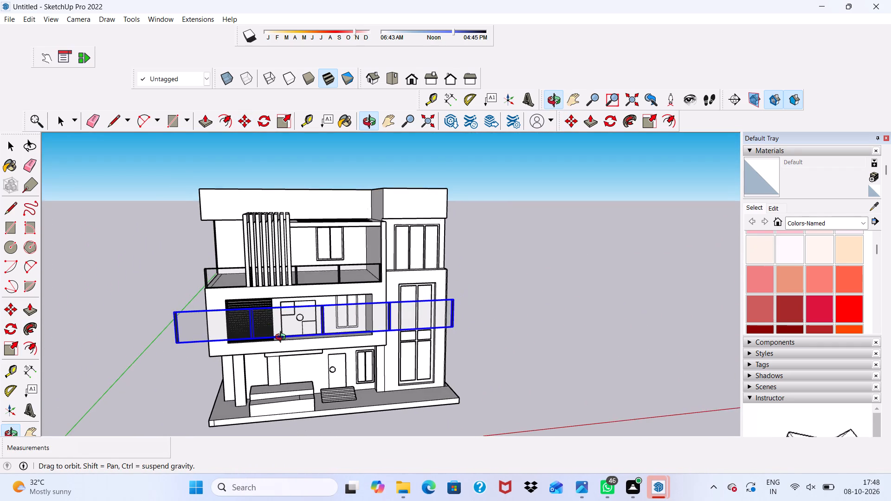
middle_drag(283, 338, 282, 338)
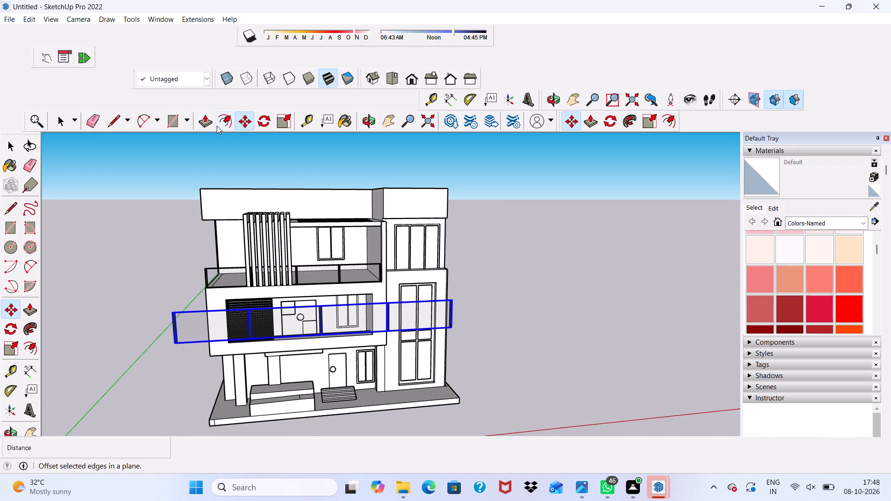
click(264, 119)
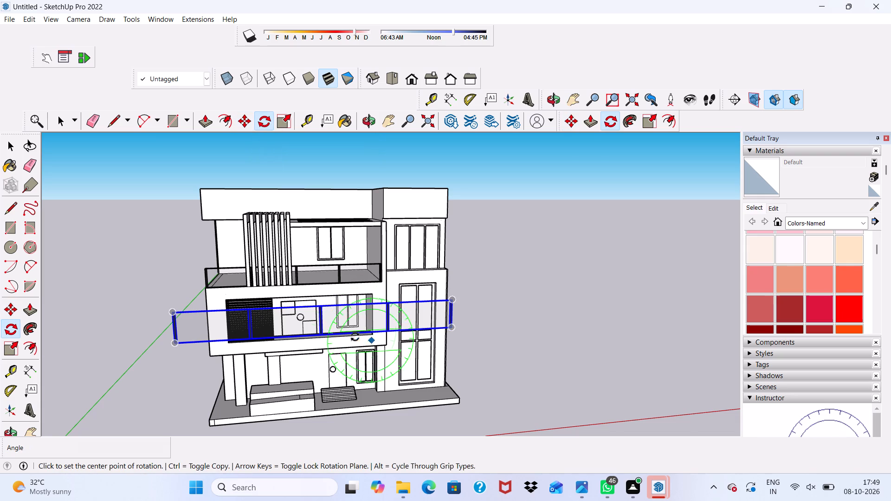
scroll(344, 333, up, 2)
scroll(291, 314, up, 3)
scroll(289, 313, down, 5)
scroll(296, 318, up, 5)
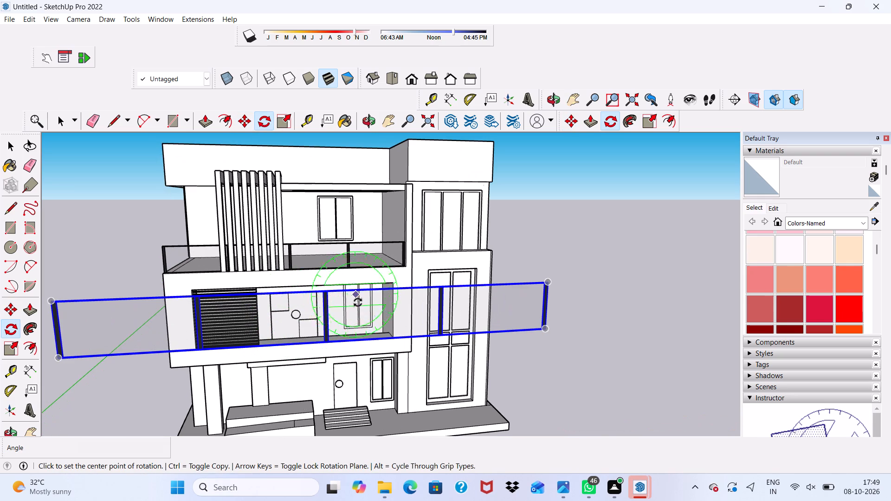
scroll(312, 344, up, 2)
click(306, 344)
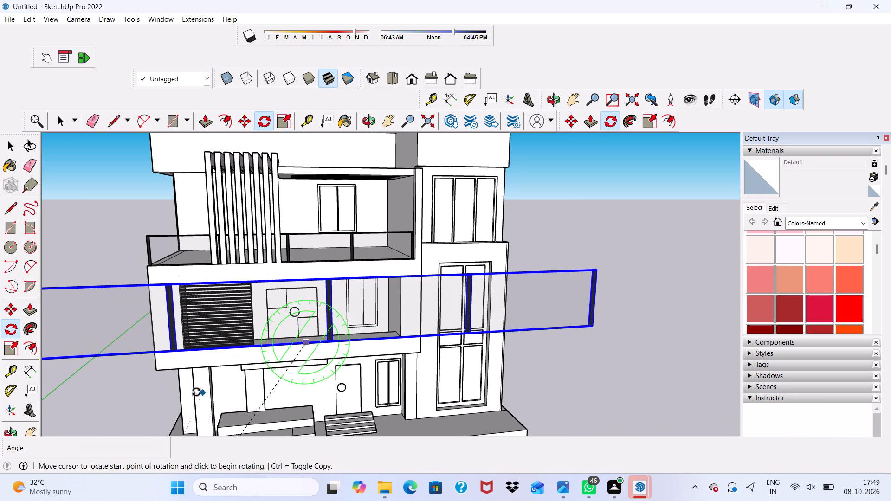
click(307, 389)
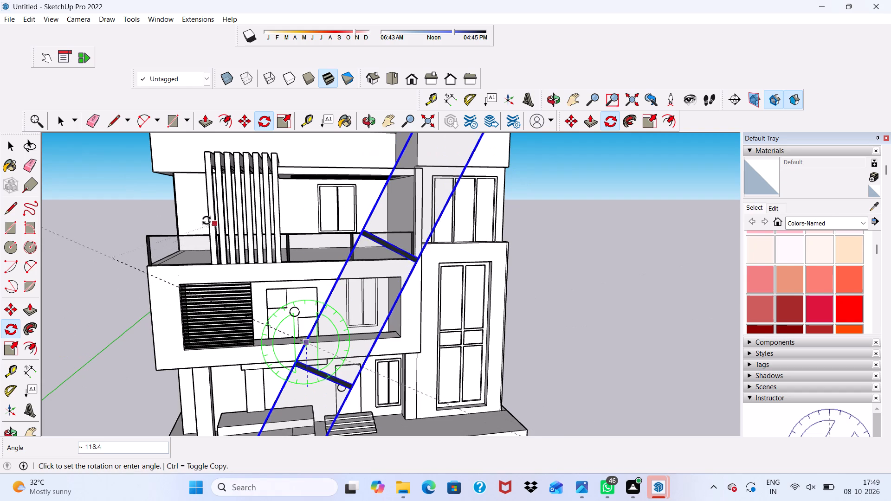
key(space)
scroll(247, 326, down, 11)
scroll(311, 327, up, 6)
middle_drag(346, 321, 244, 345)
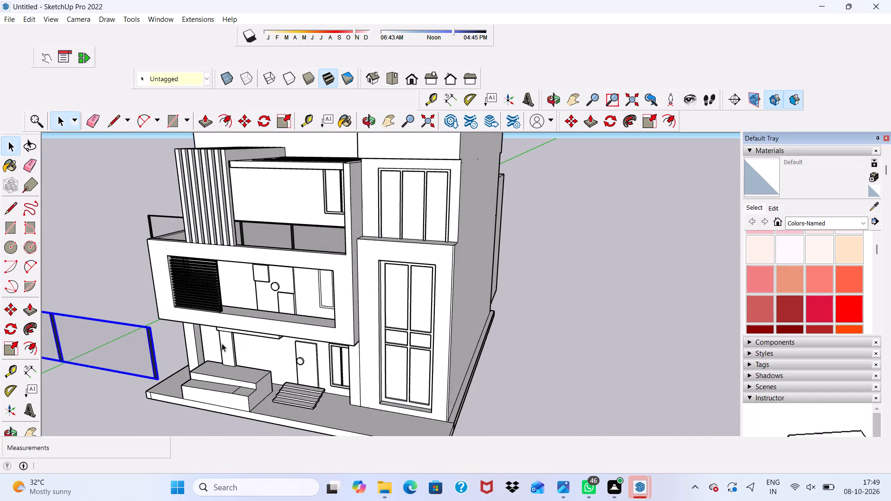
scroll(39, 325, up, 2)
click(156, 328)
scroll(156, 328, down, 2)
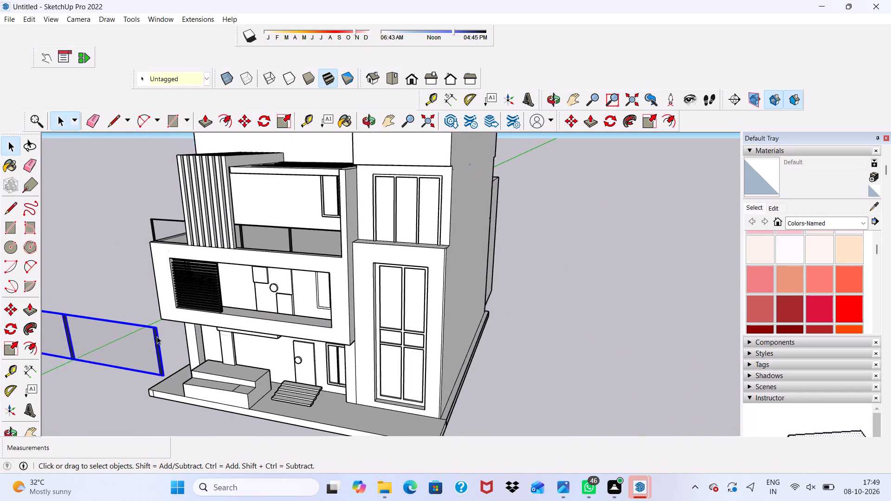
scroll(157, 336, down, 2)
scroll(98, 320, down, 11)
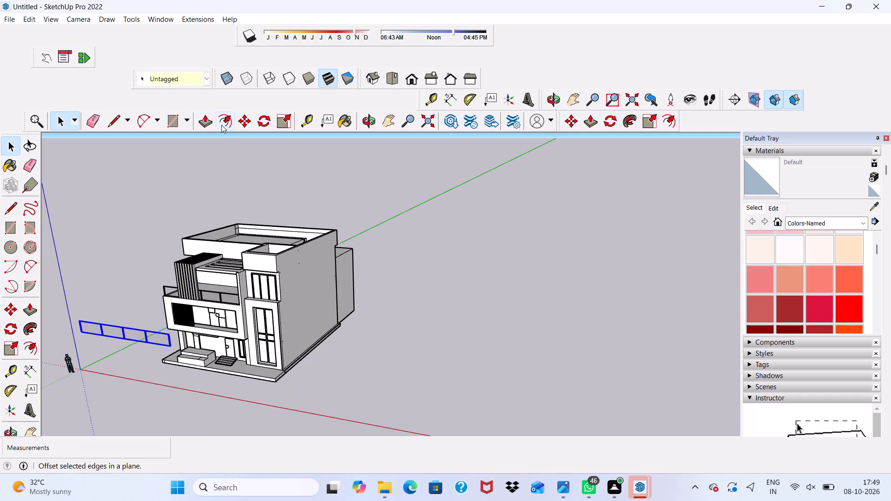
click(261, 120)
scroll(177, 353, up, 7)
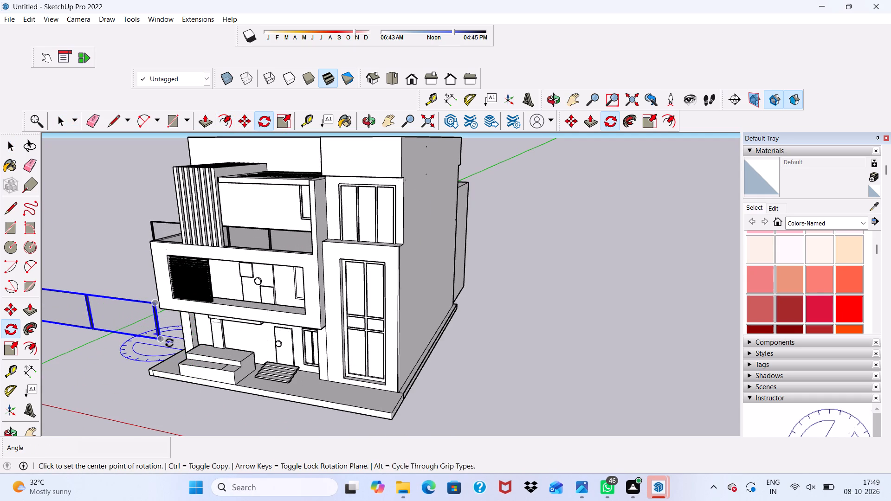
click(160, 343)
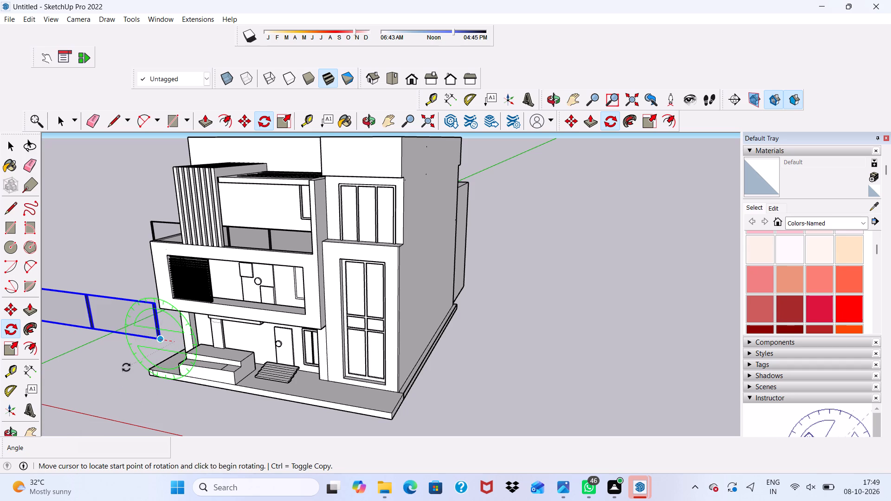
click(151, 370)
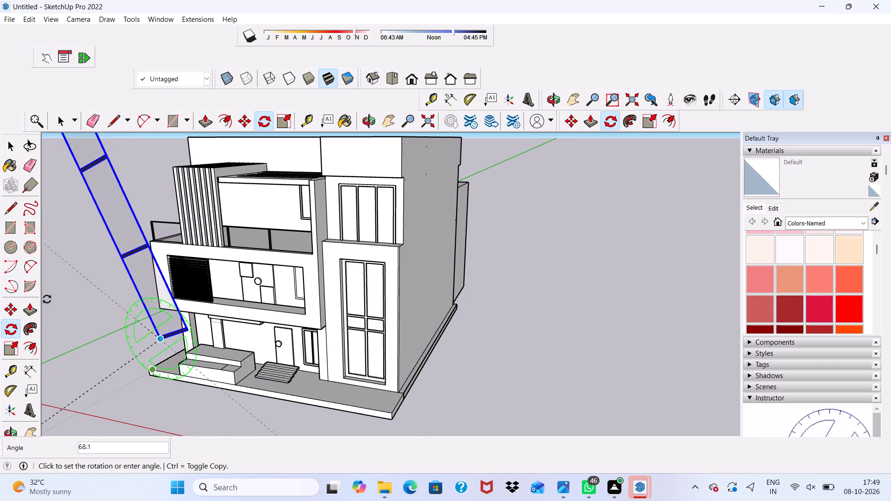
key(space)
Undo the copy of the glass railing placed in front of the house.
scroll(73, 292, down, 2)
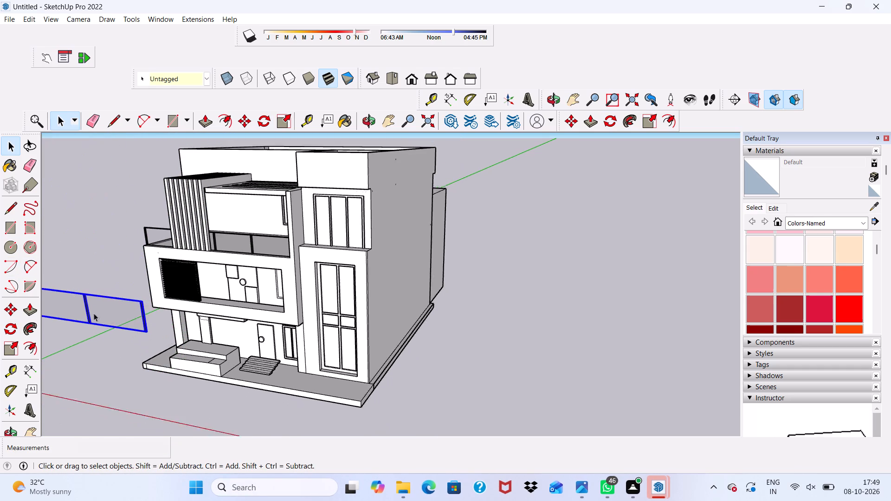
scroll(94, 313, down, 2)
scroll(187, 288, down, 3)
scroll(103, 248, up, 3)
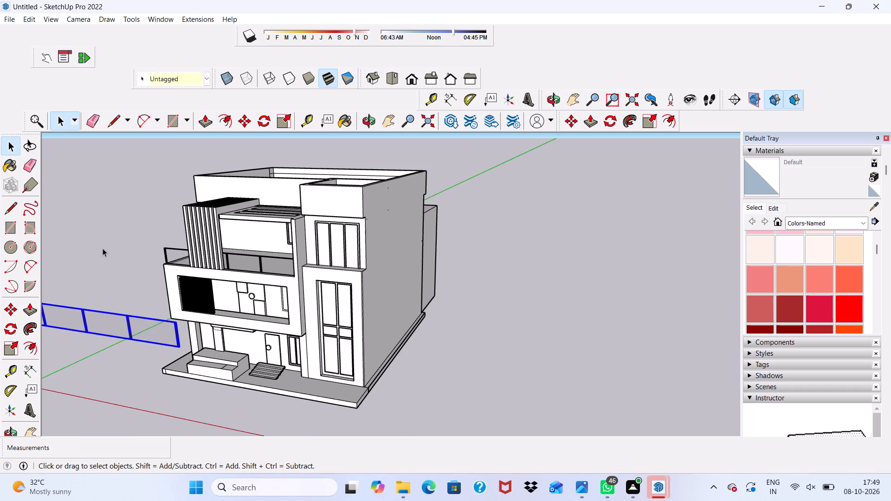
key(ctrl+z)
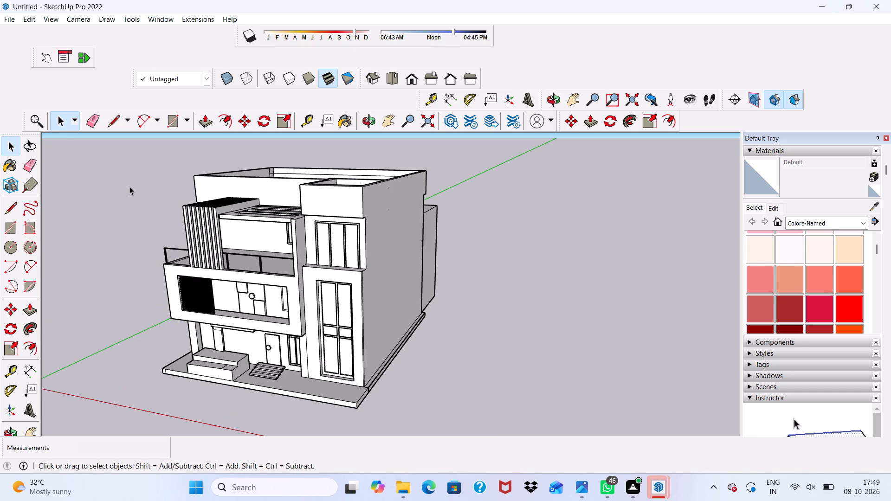
Import the Glass+Wall model from the Downloads folder and place it on the open ground beside the house.
click(12, 18)
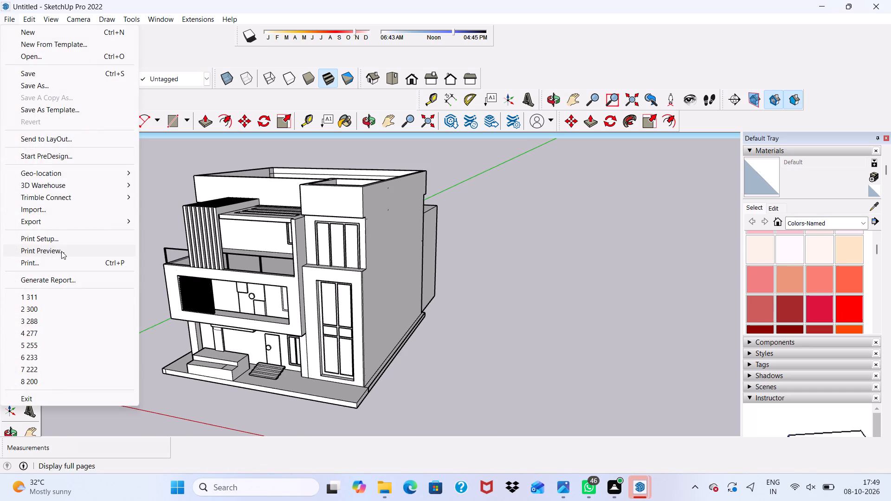
click(38, 208)
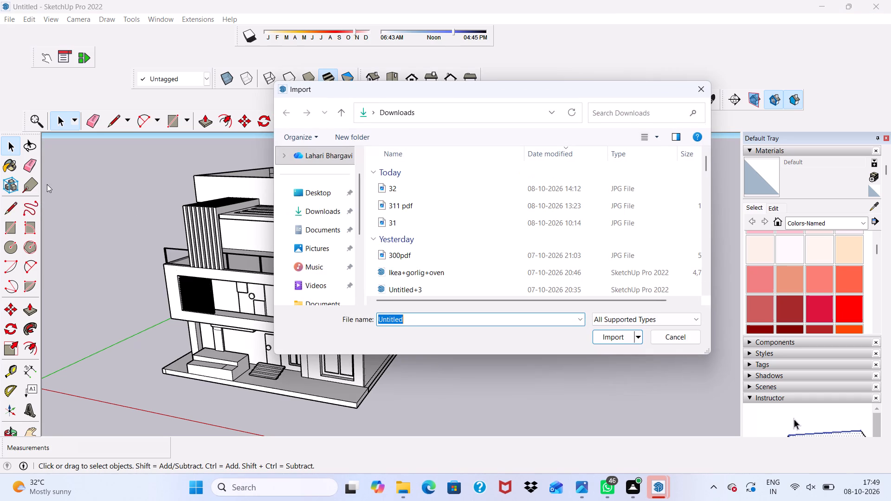
scroll(465, 235, down, 3)
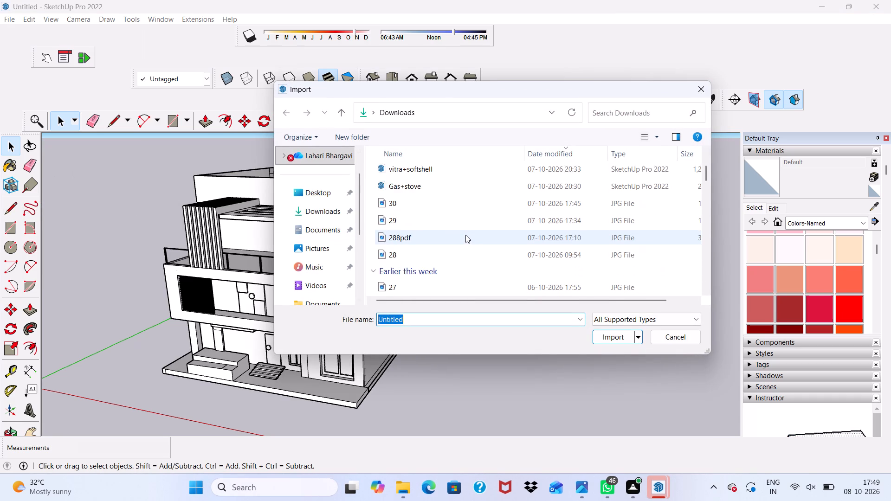
scroll(465, 234, down, 3)
scroll(465, 234, up, 2)
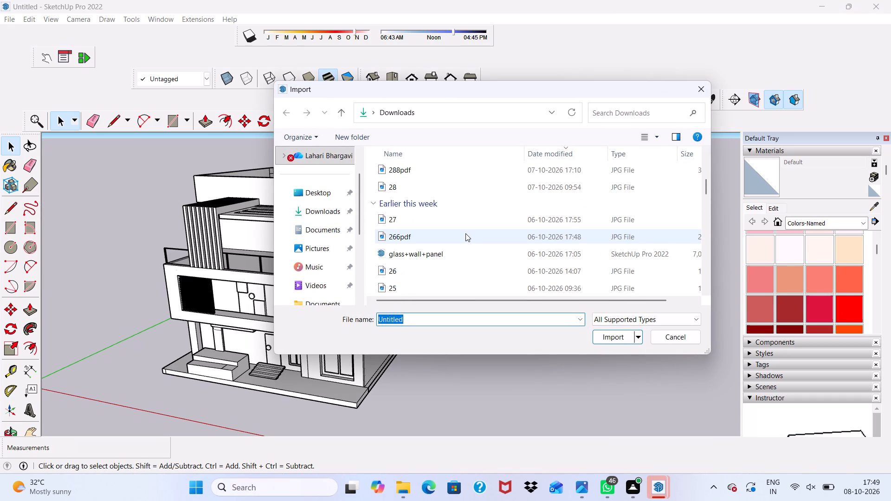
scroll(414, 281, down, 3)
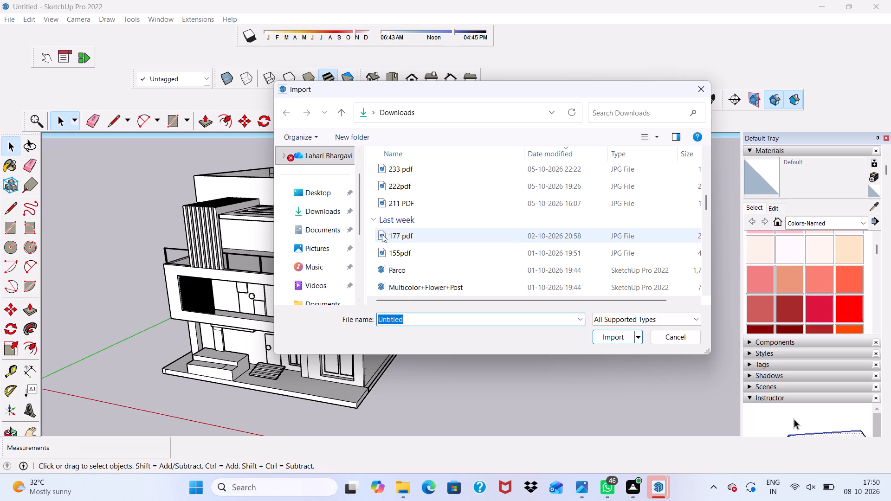
scroll(406, 277, down, 2)
scroll(406, 218, up, 2)
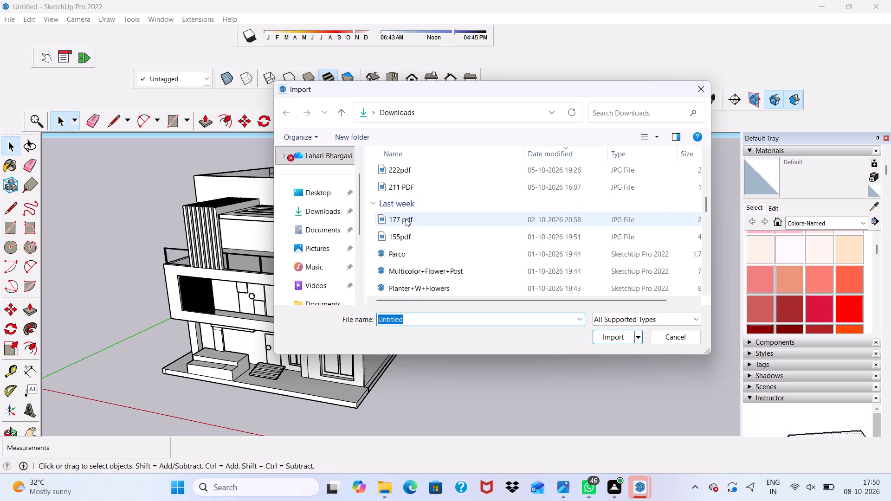
scroll(406, 218, down, 5)
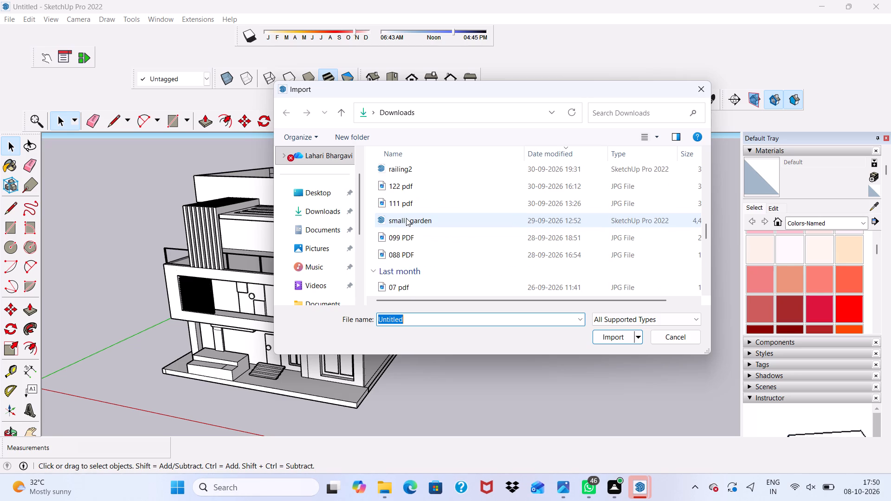
scroll(406, 218, down, 2)
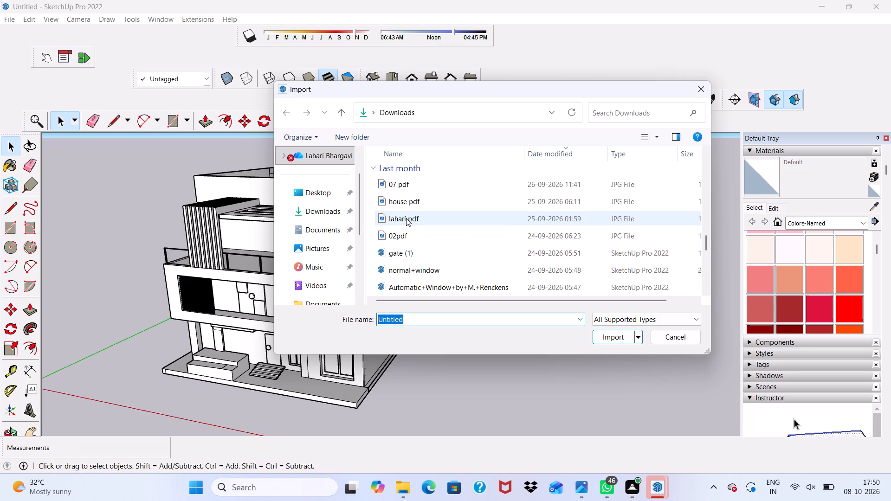
scroll(410, 219, down, 1)
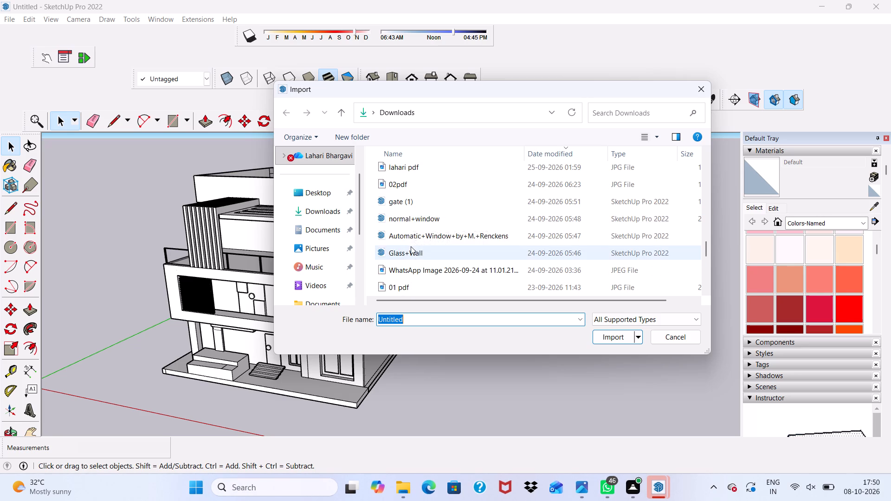
scroll(411, 246, down, 1)
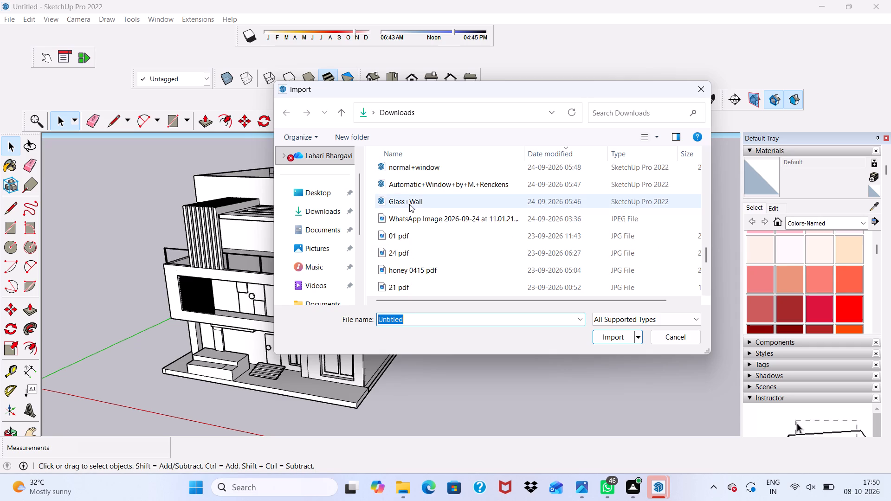
click(409, 201)
click(622, 334)
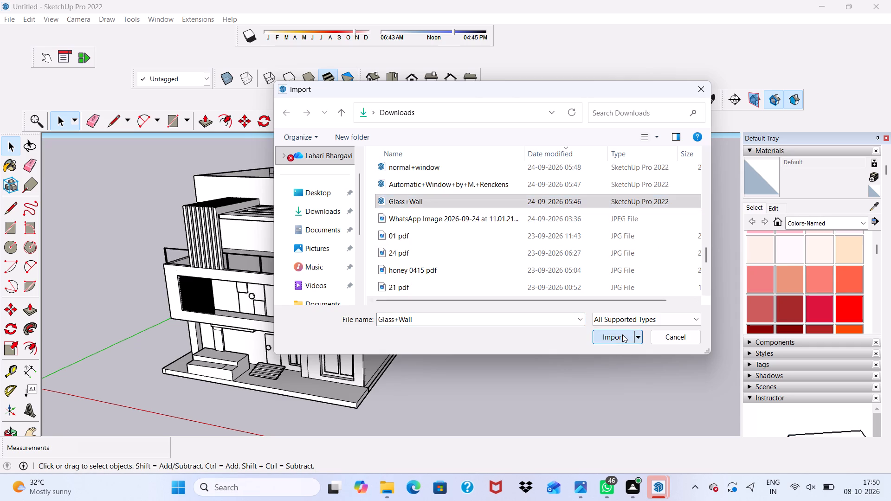
scroll(455, 372, down, 8)
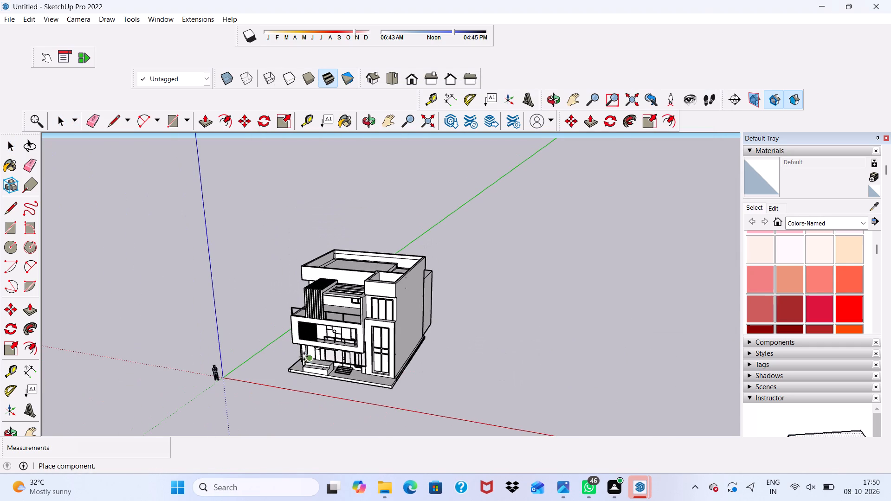
middle_drag(301, 354, 341, 352)
scroll(457, 381, up, 5)
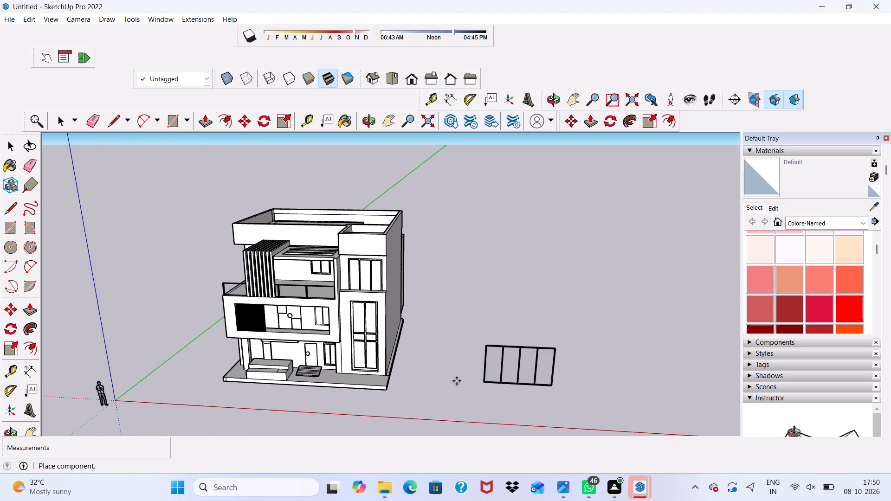
click(457, 381)
key(space)
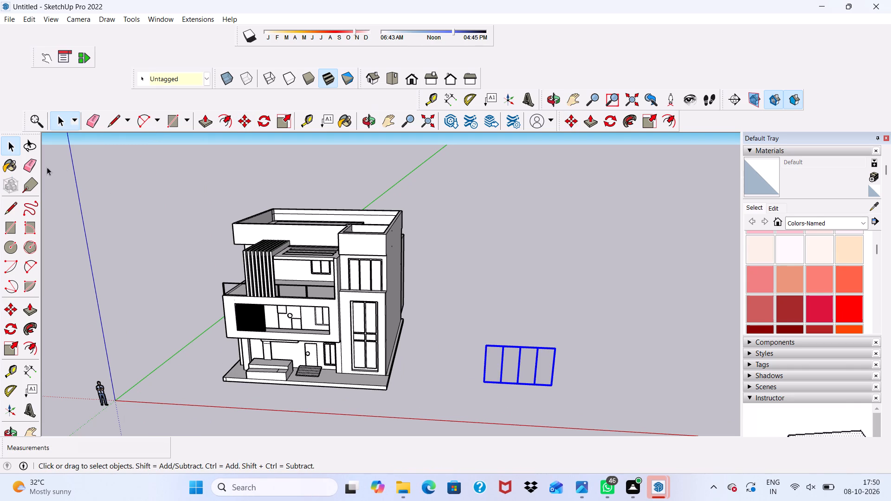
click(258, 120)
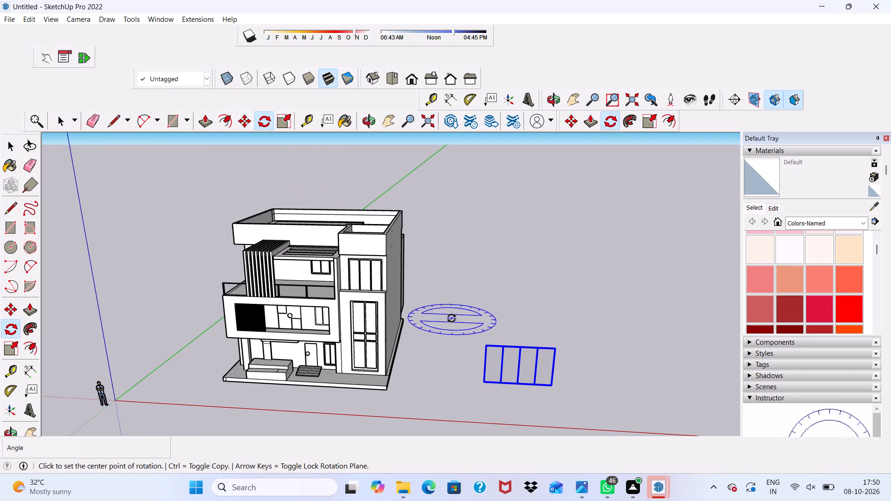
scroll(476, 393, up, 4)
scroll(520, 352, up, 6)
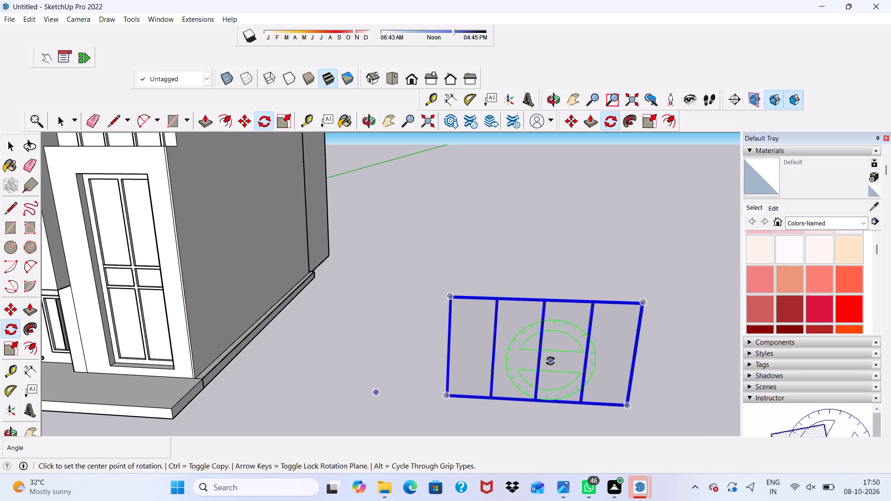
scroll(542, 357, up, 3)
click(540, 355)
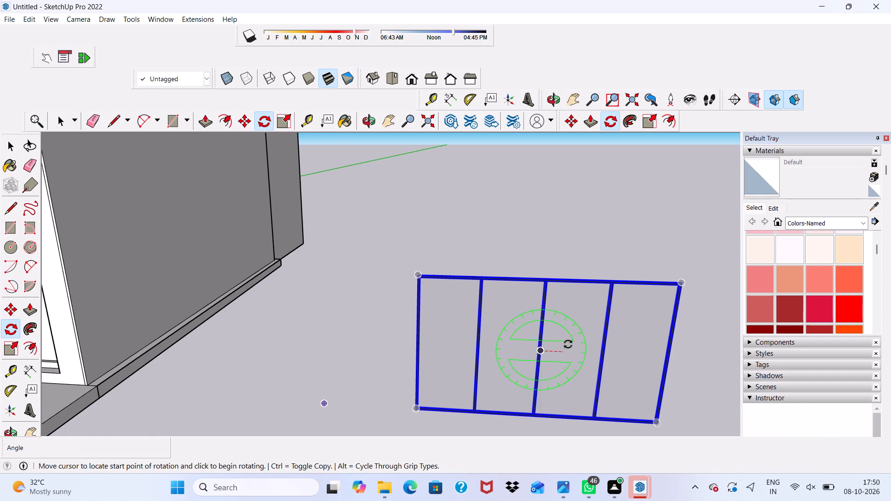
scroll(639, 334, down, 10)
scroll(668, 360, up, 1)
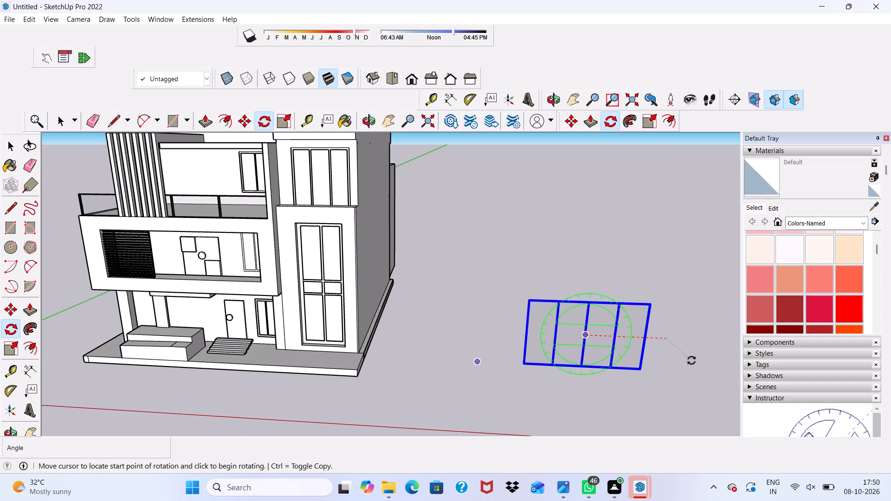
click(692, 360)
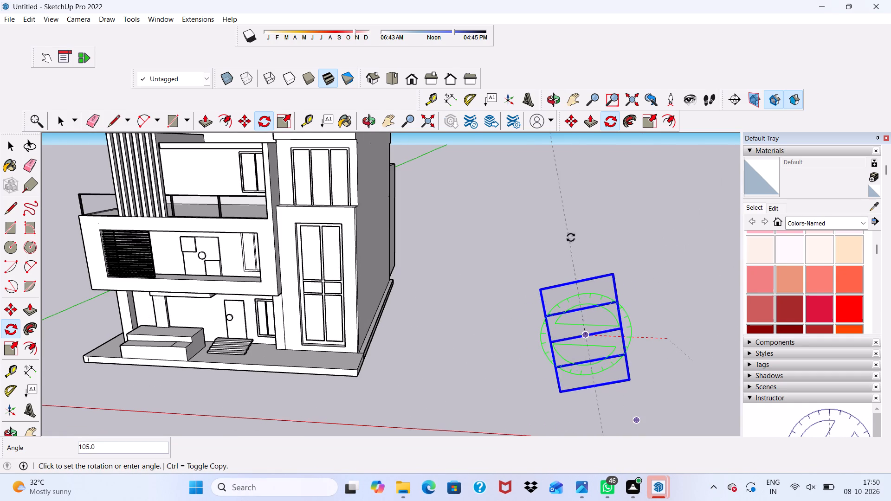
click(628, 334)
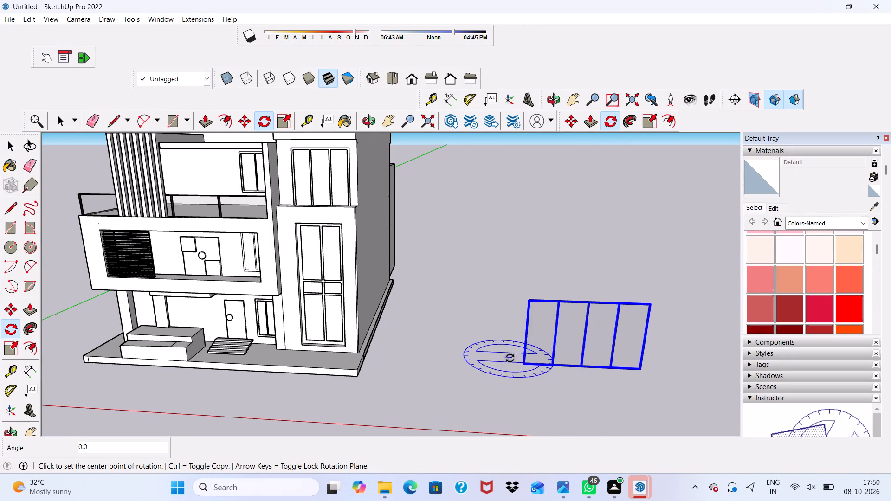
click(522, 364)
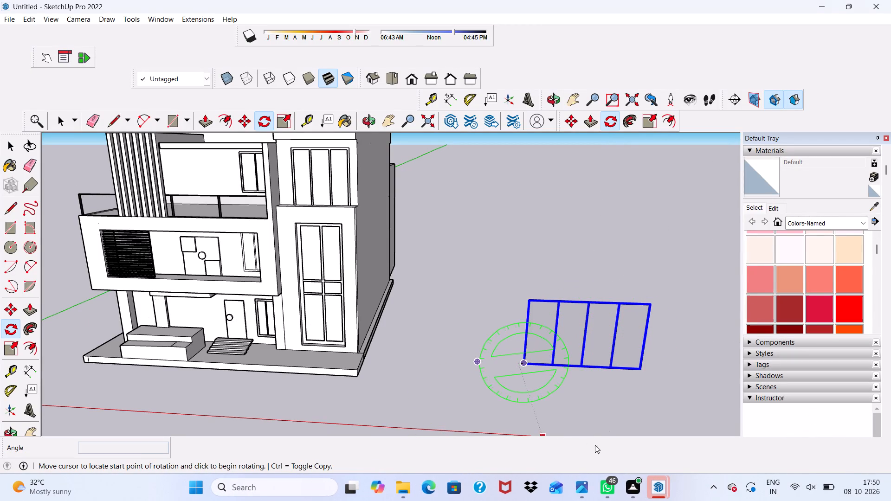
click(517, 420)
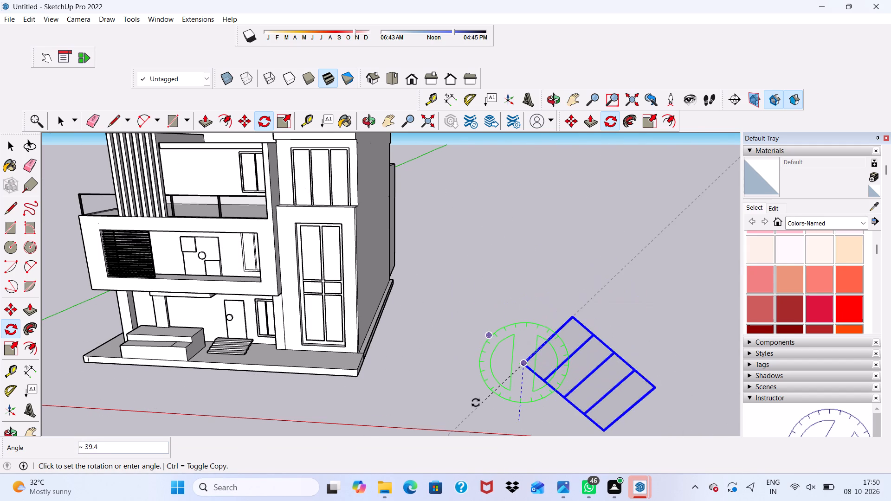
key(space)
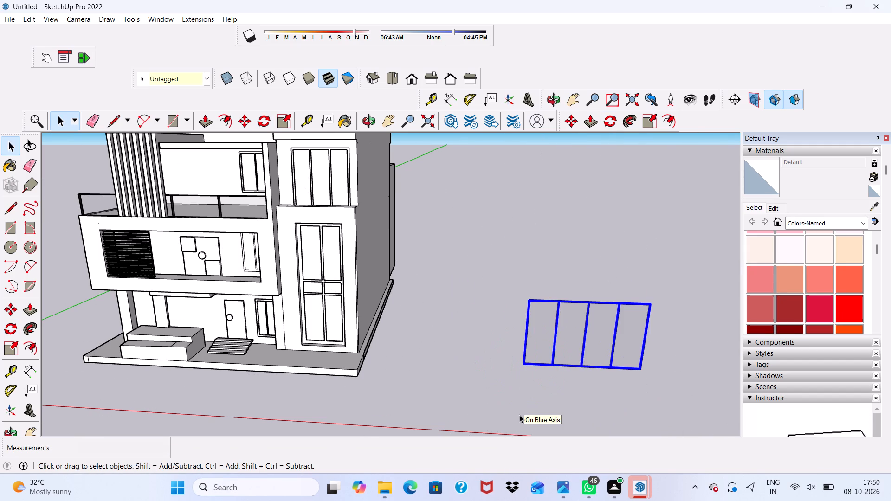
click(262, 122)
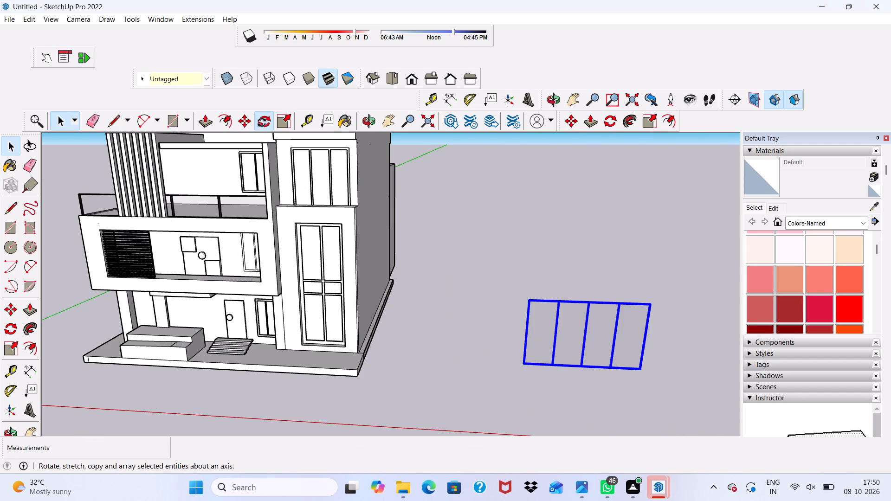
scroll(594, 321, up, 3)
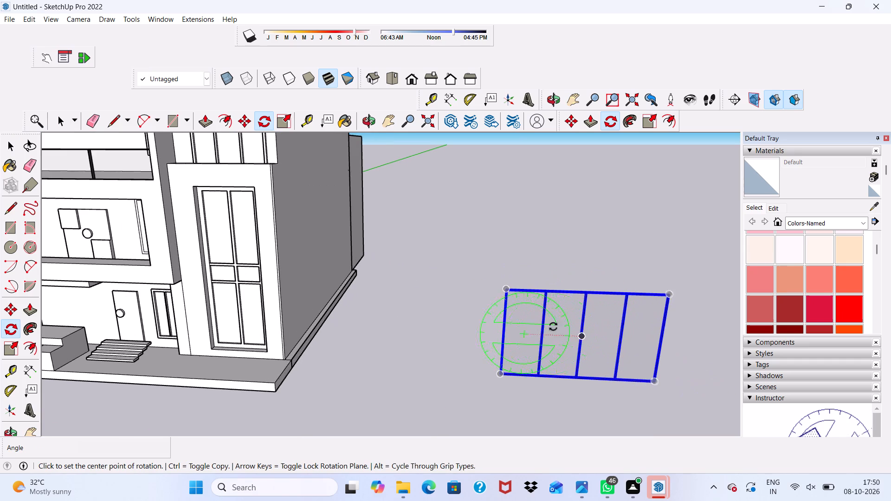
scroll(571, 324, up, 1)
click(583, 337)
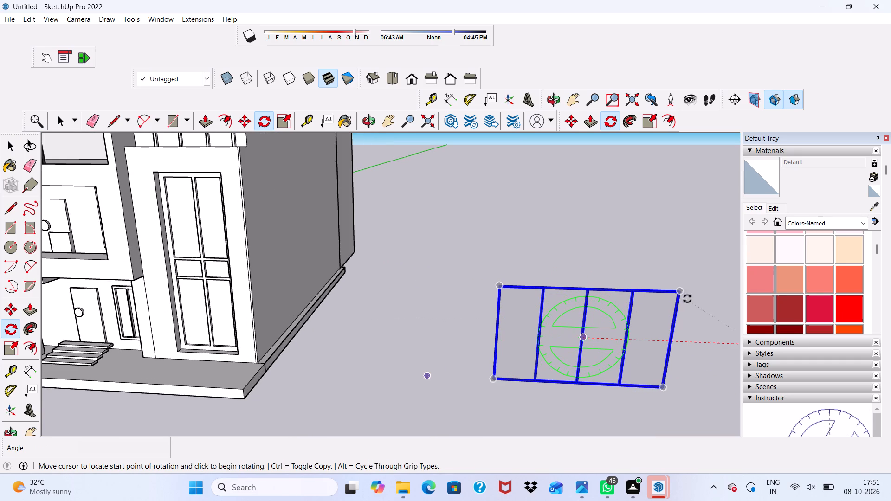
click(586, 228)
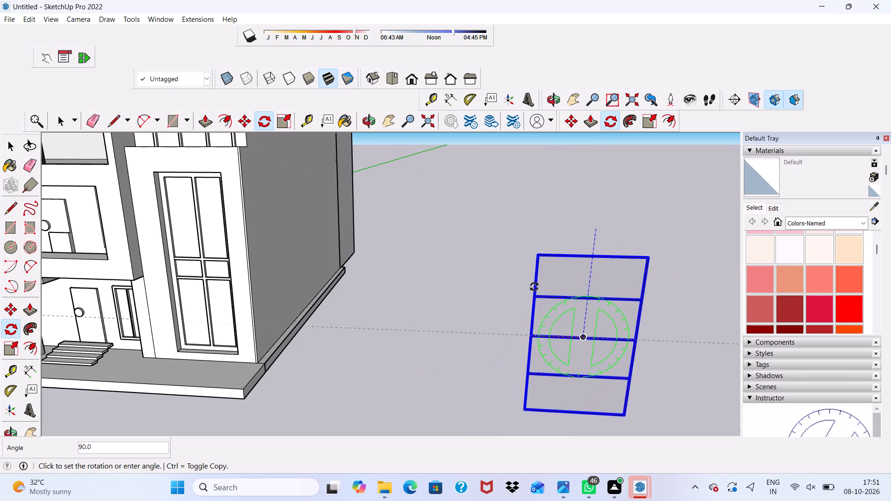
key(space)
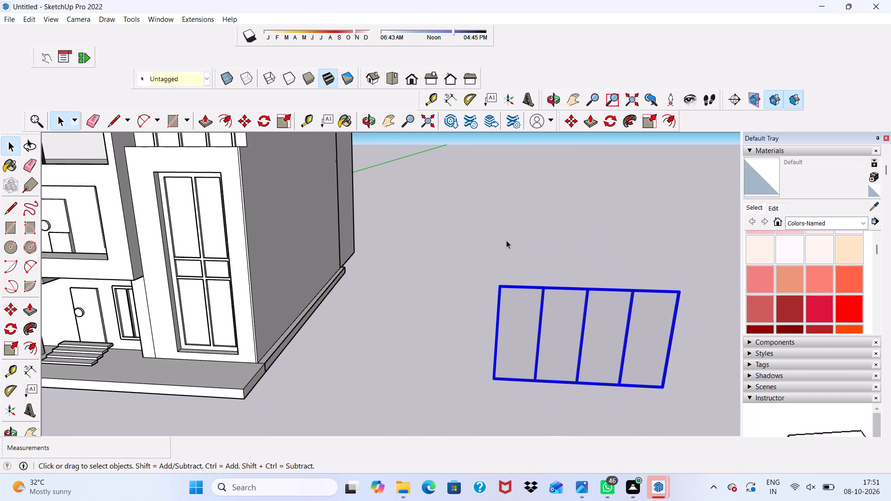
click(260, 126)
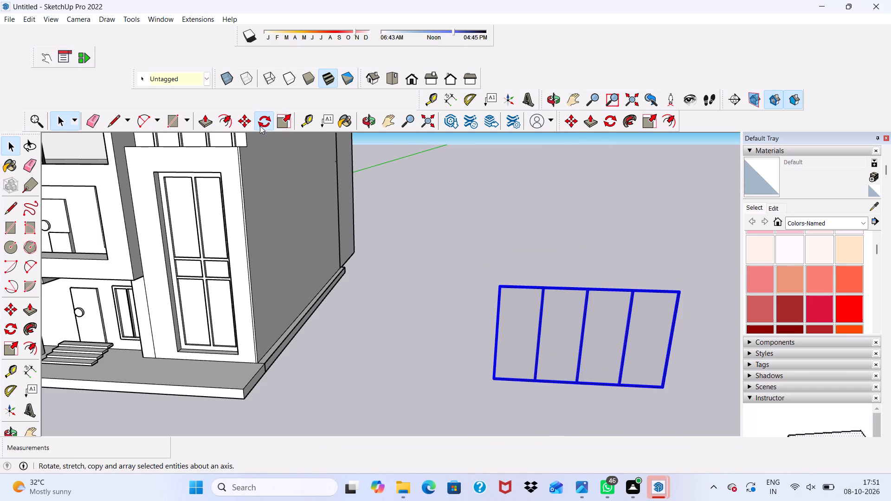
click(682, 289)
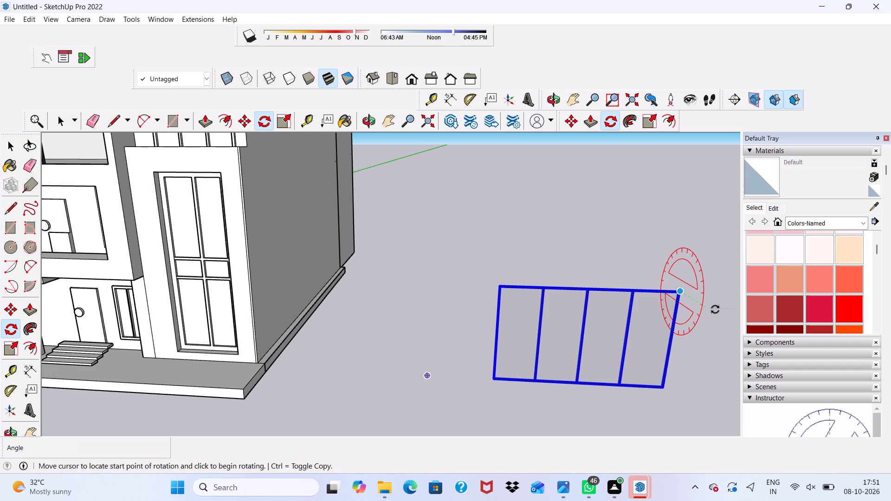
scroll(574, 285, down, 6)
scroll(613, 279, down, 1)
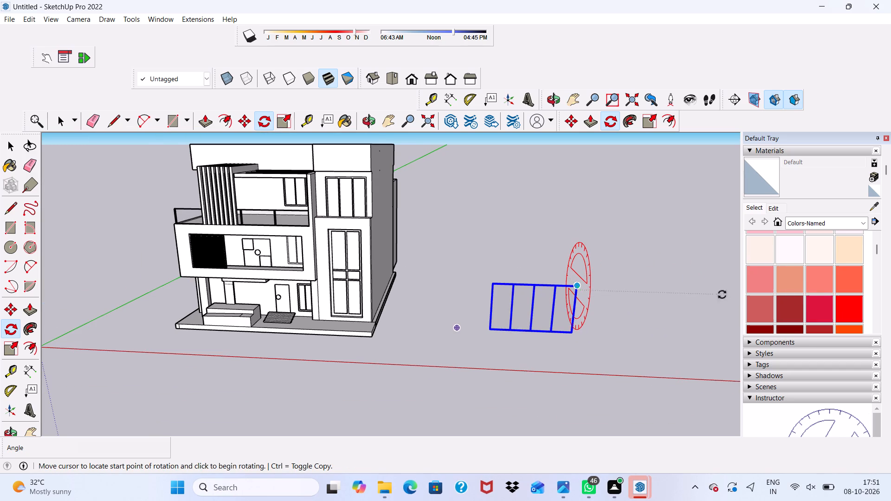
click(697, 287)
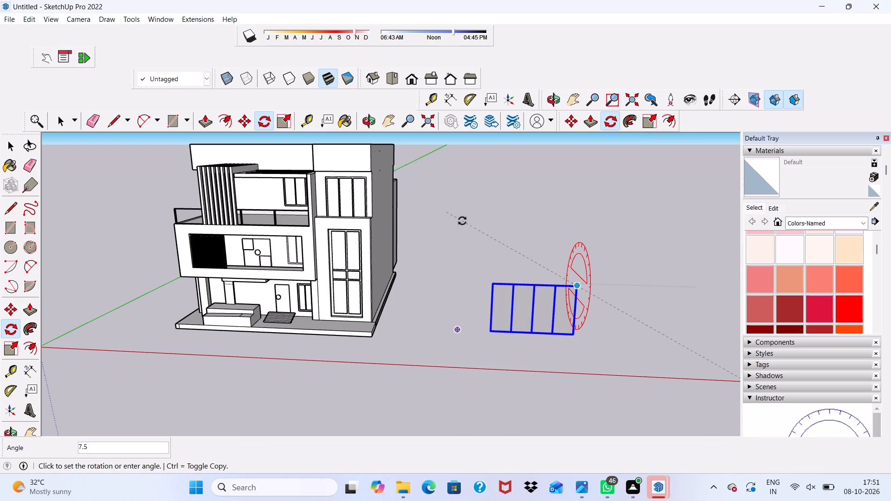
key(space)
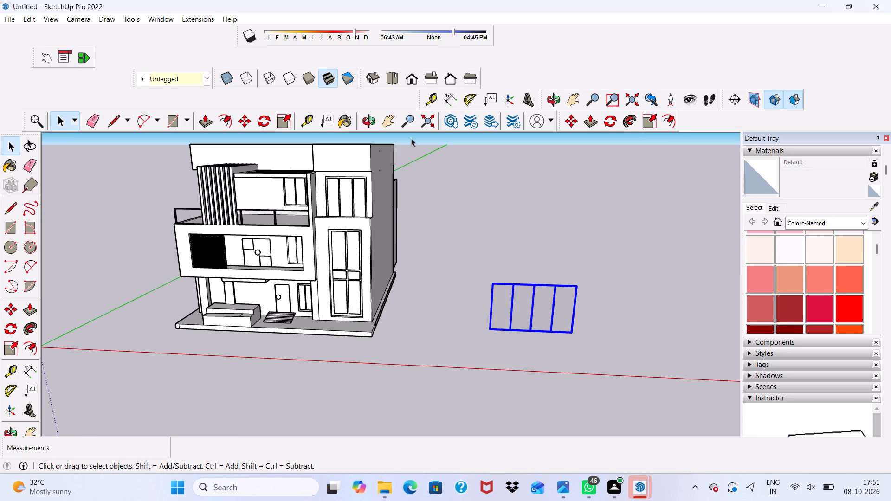
Rotate the imported Glass+Wall panel about 82.3° horizontally around its near side edge on the ground beside the house.
click(260, 121)
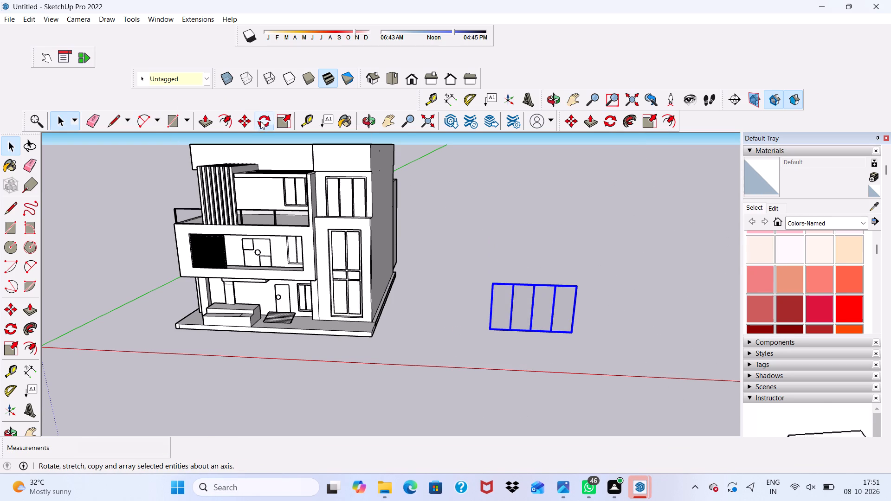
scroll(501, 294, up, 4)
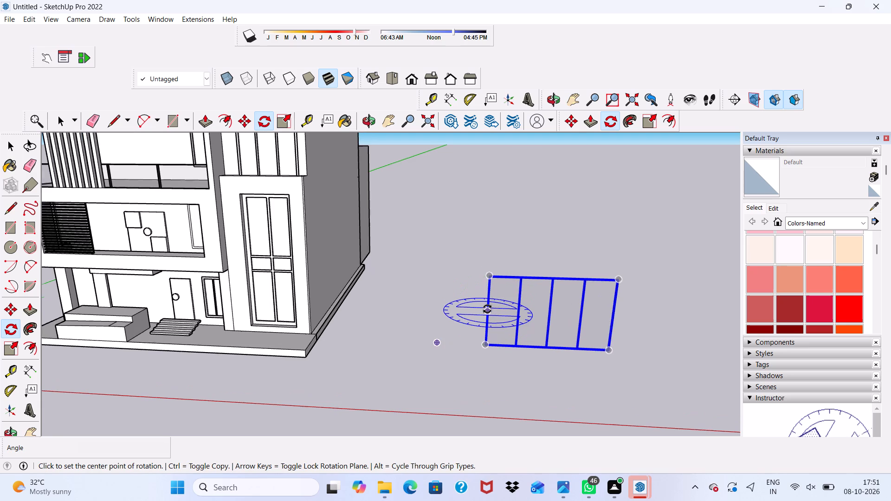
click(487, 309)
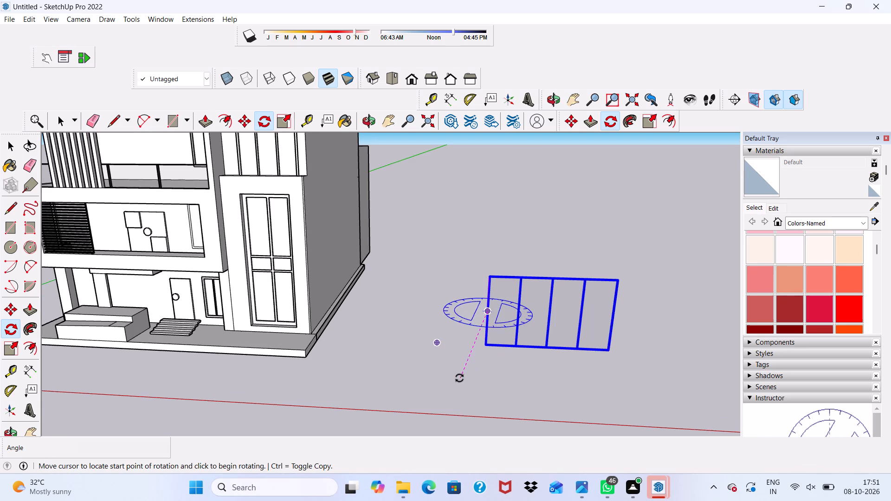
click(459, 378)
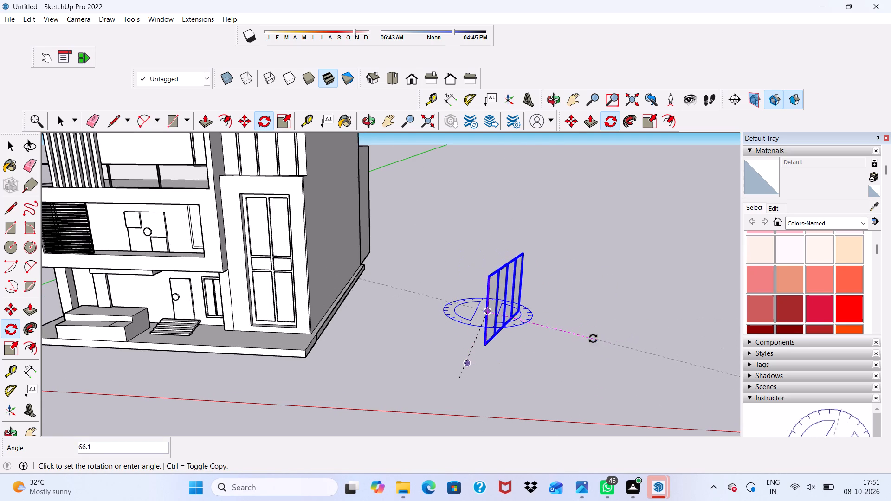
click(573, 324)
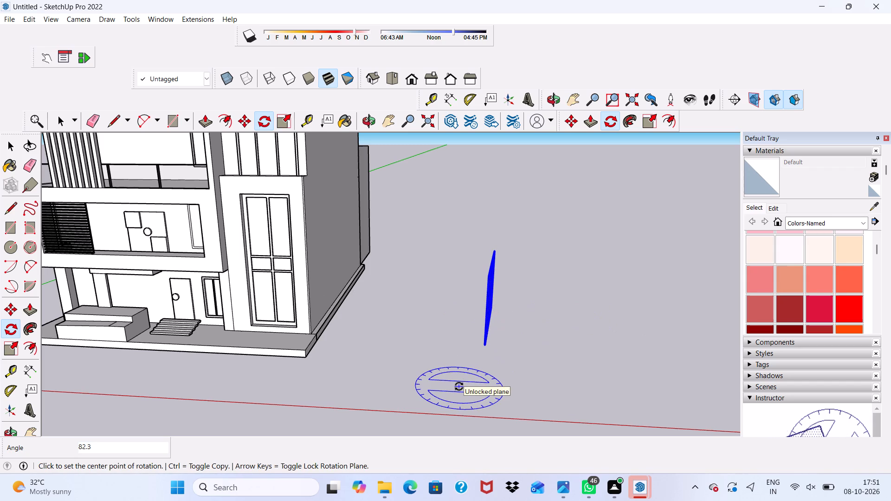
key(space)
click(459, 386)
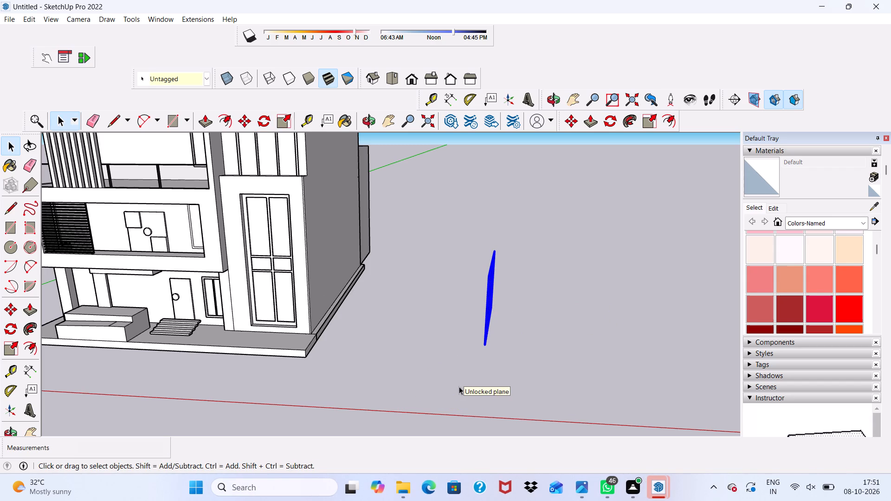
Scale the rotated glass panel down uniformly from its upper corner in two passes, the second by a factor of 0.50.
scroll(505, 295, up, 2)
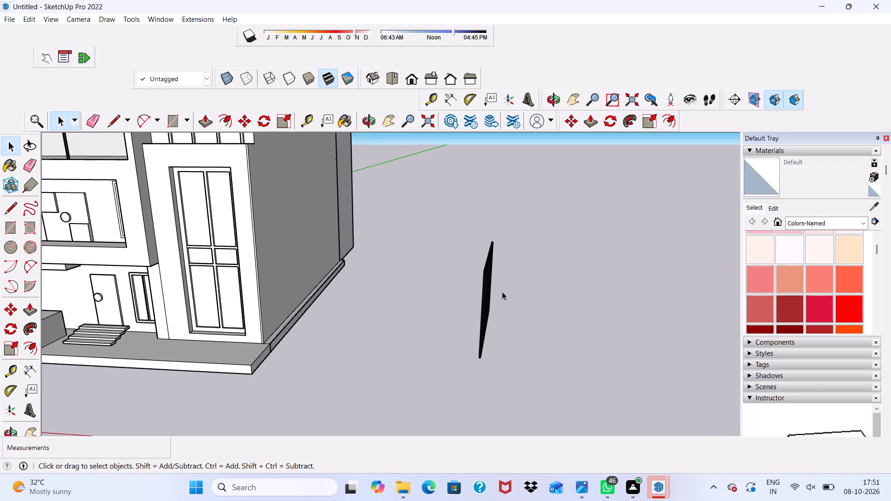
scroll(488, 234, up, 9)
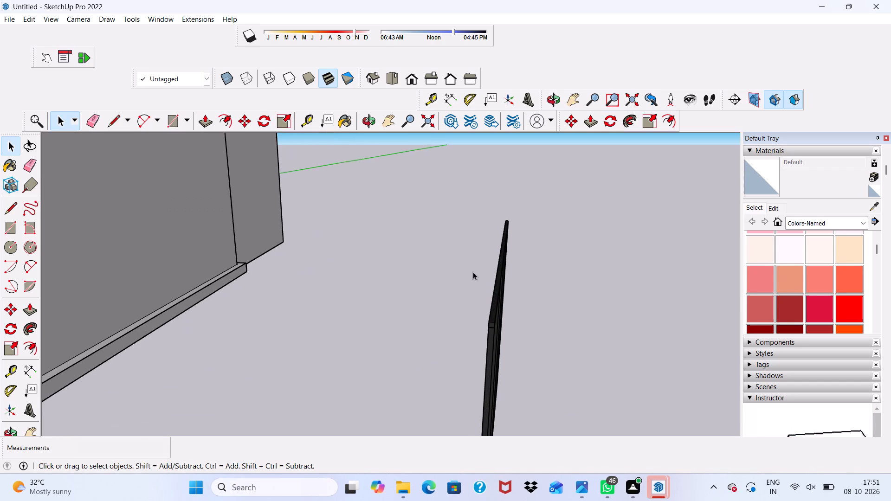
middle_drag(473, 272, 388, 262)
scroll(387, 262, down, 6)
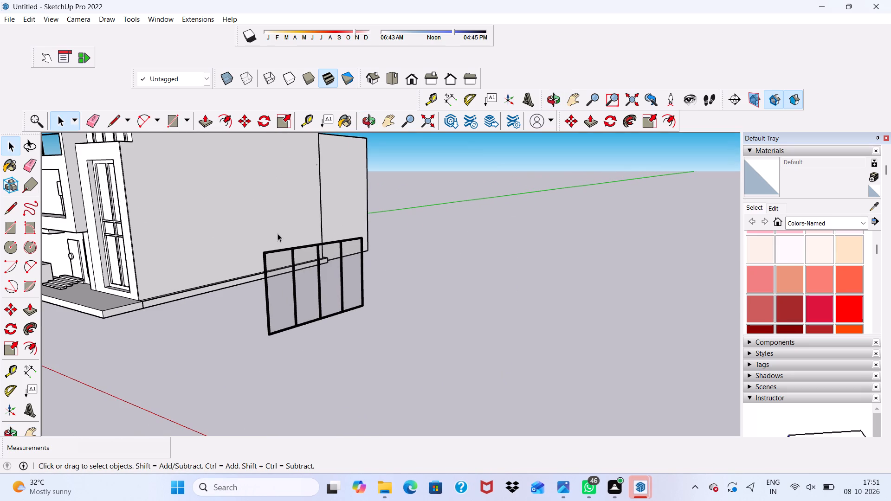
click(280, 263)
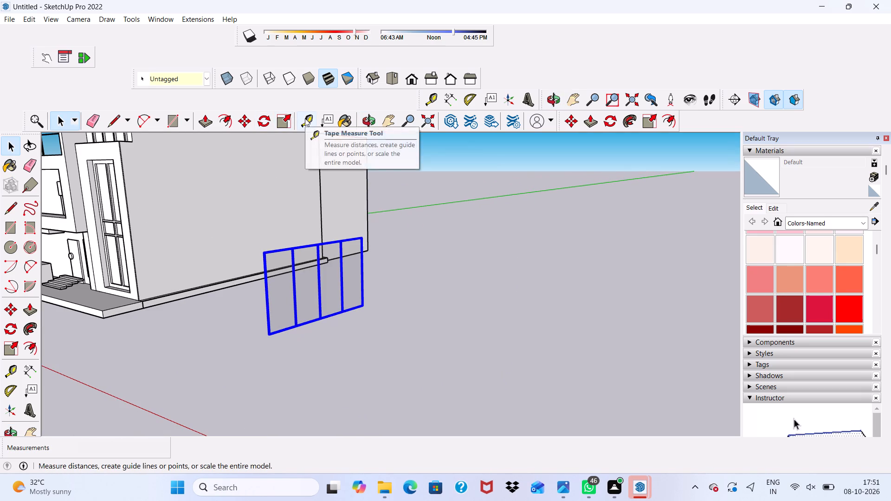
click(285, 116)
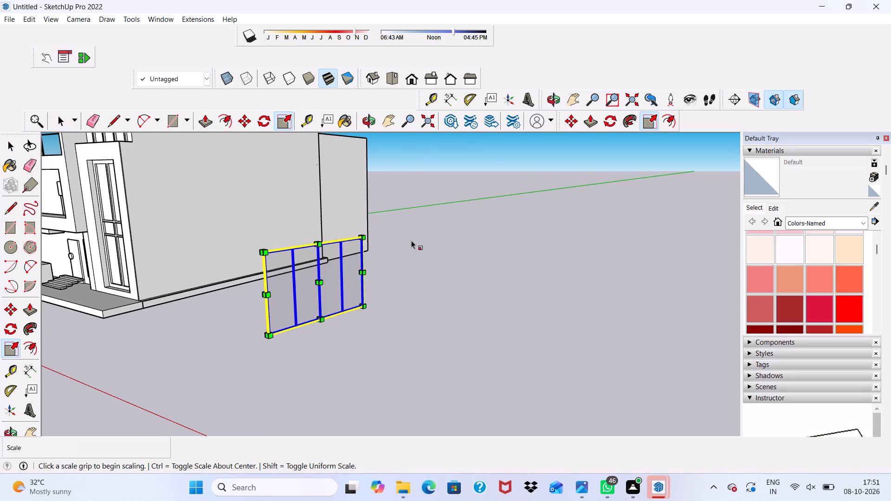
scroll(540, 272, up, 3)
scroll(300, 220, up, 3)
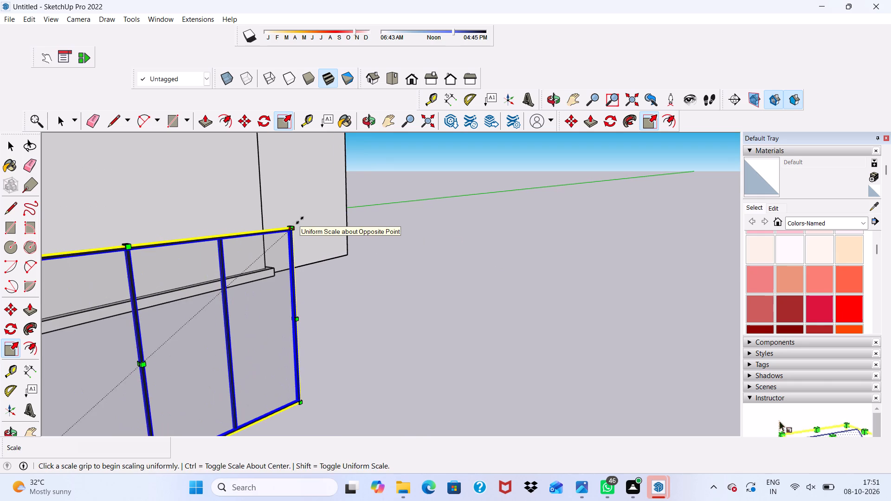
scroll(294, 227, down, 4)
scroll(305, 233, up, 3)
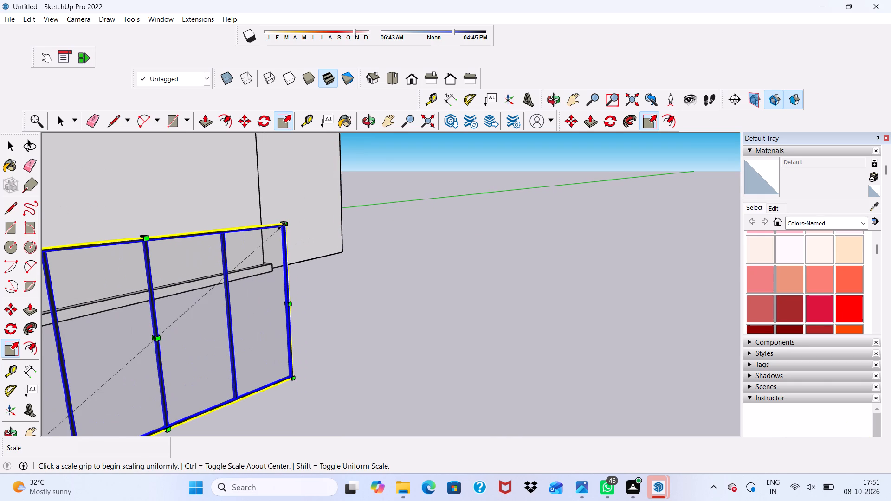
drag(282, 226, 164, 283)
scroll(199, 226, down, 10)
scroll(261, 255, up, 12)
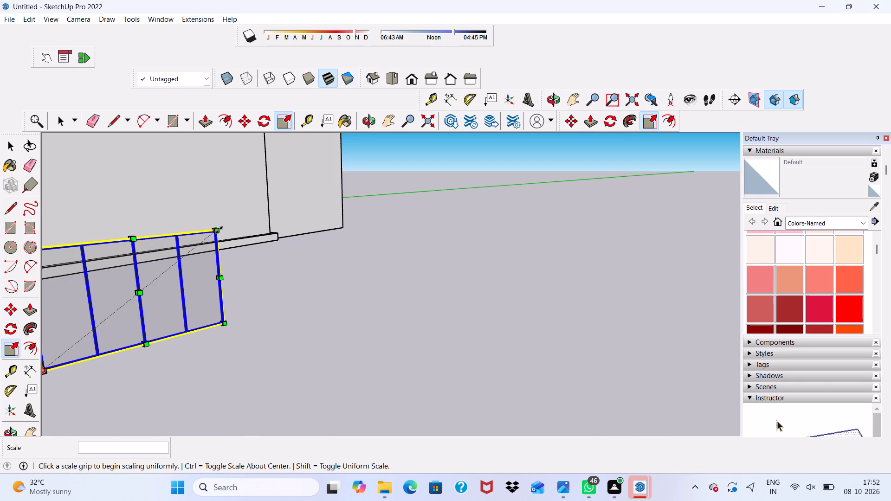
drag(219, 230, 137, 288)
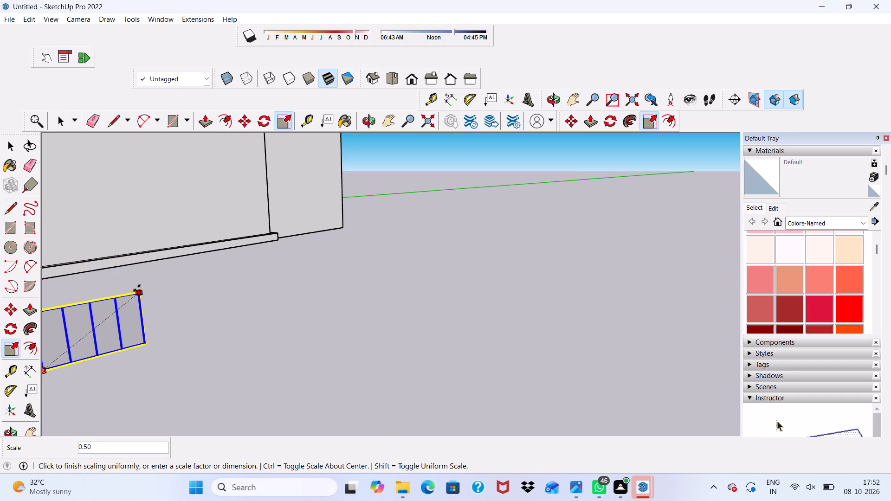
drag(137, 288, 128, 296)
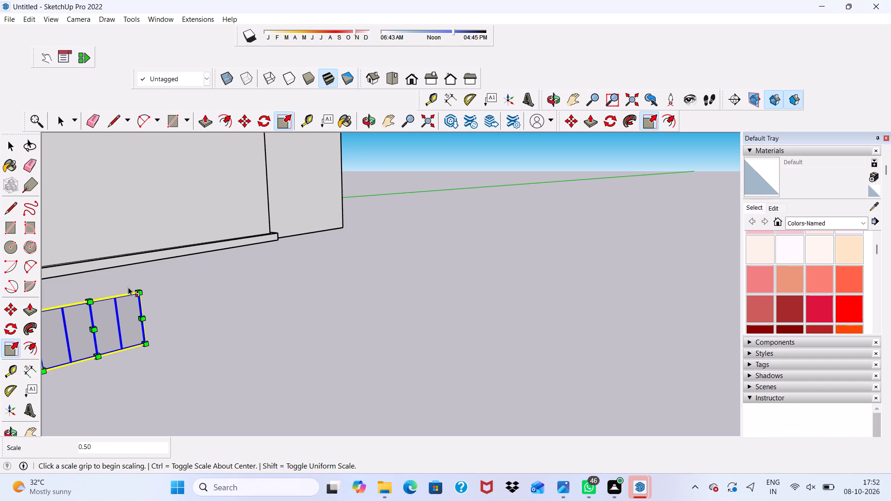
scroll(84, 290, down, 4)
scroll(176, 296, down, 3)
scroll(235, 305, up, 1)
scroll(268, 307, down, 2)
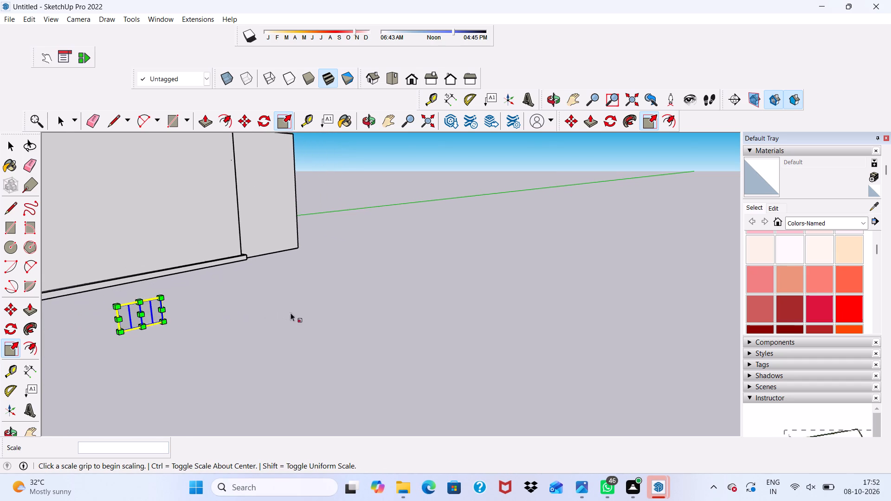
scroll(291, 313, down, 1)
scroll(316, 317, up, 1)
key(space)
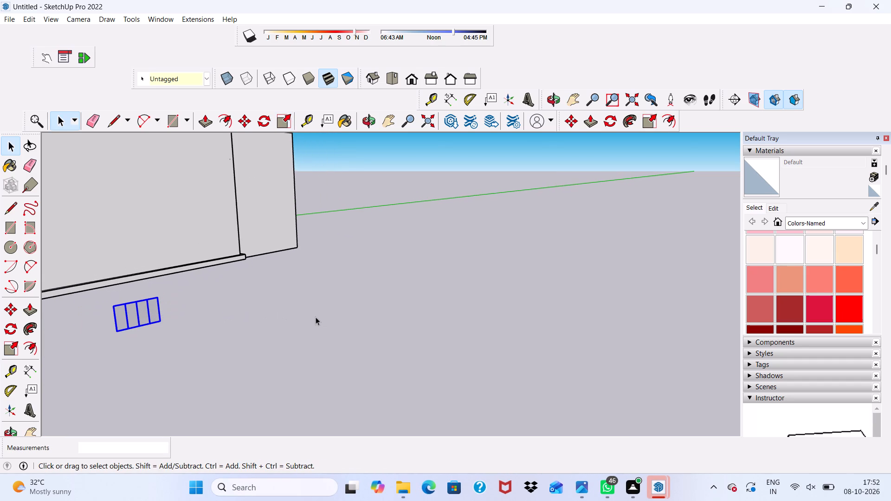
Move the scaled glass panel by its lower corner onto the upper terrace's open side edge near the back wall, about 67' 3" away.
scroll(301, 312, down, 2)
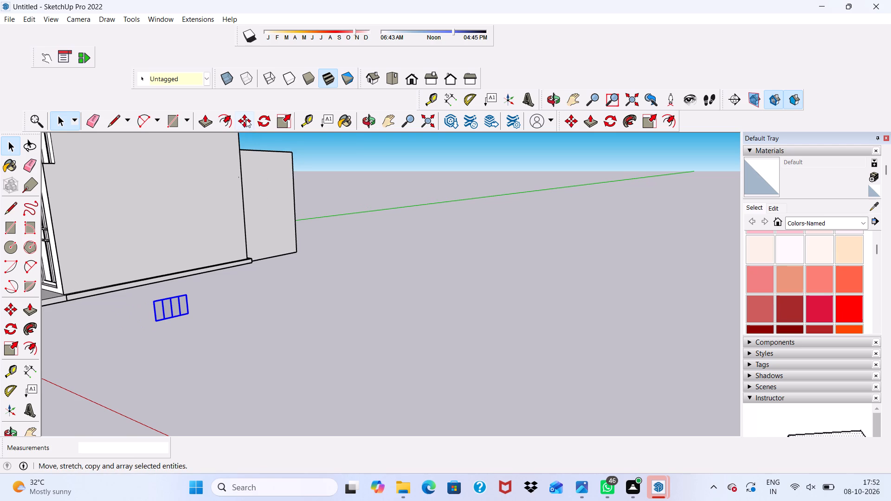
click(246, 119)
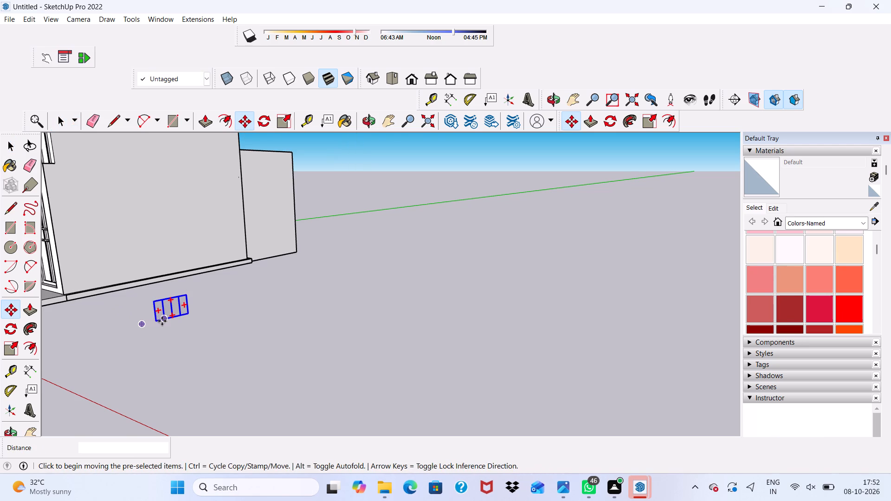
click(158, 321)
scroll(158, 321, down, 7)
scroll(79, 311, down, 6)
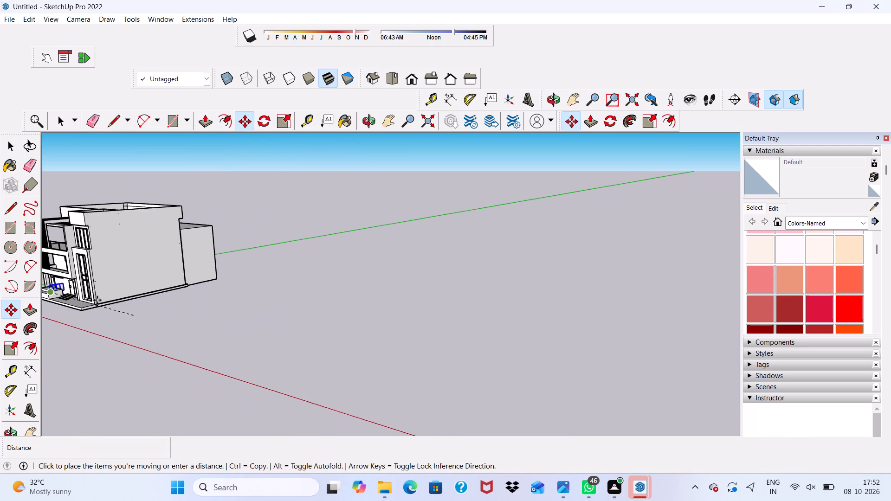
scroll(97, 300, down, 9)
scroll(107, 304, up, 16)
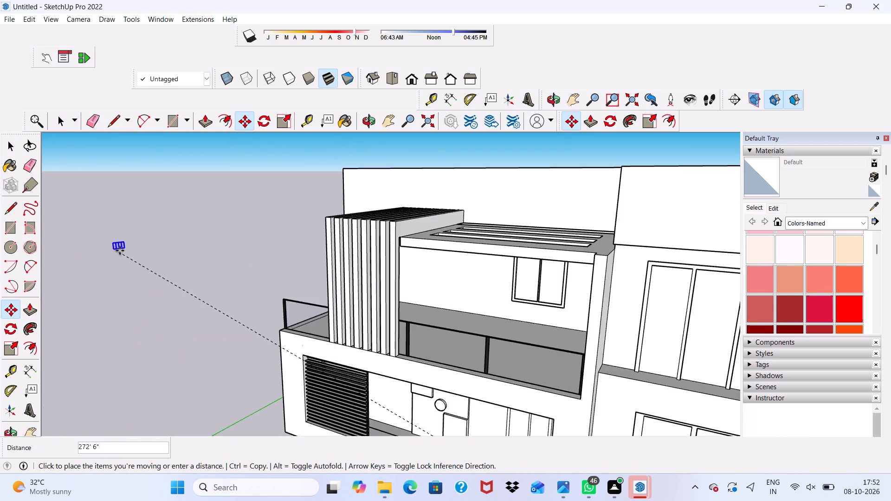
scroll(120, 250, up, 2)
scroll(184, 290, down, 7)
scroll(284, 327, up, 4)
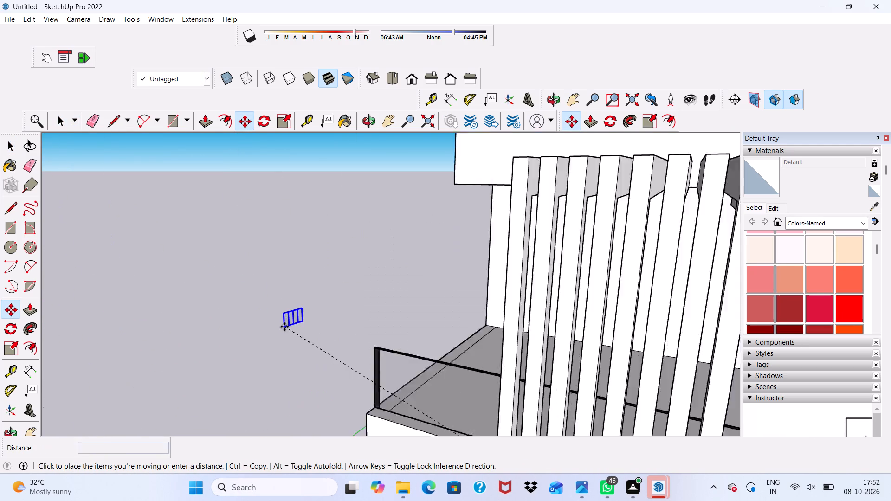
scroll(284, 327, up, 2)
scroll(286, 327, down, 2)
scroll(199, 298, up, 1)
scroll(232, 331, down, 2)
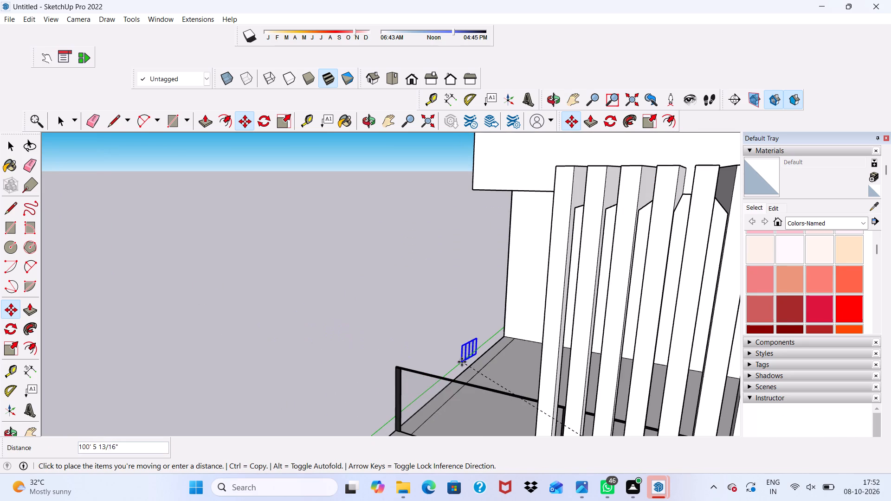
scroll(465, 360, up, 3)
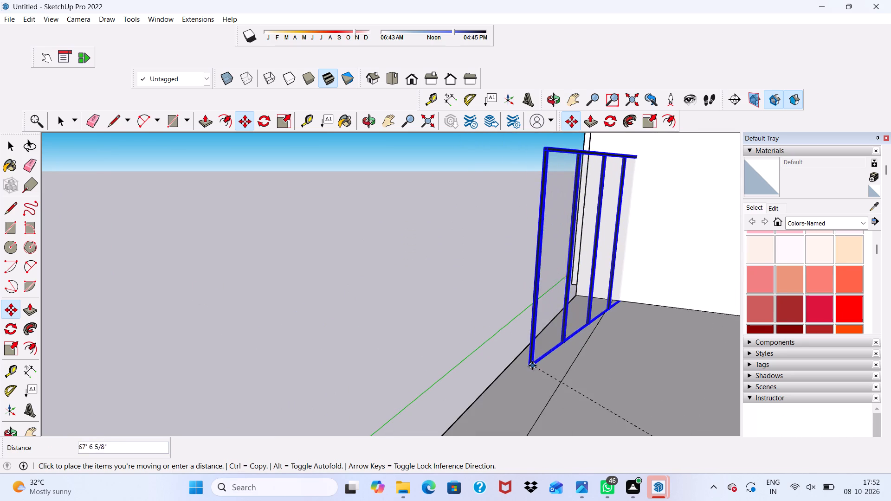
click(507, 416)
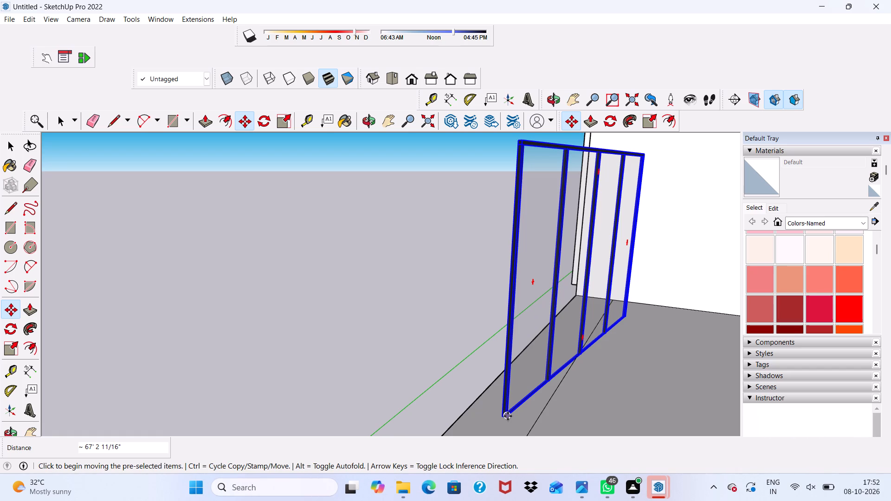
key(space)
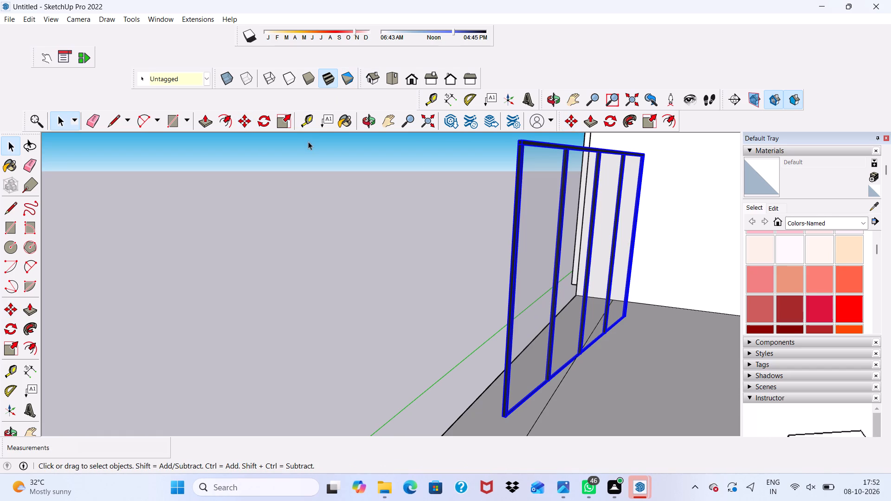
Shift the glass panel along the terrace's side edge until its lower rear corner meets the back wall, finishing with a move of about 3 5/8".
scroll(308, 141, down, 5)
middle_drag(254, 161, 384, 197)
scroll(384, 197, up, 1)
scroll(363, 193, down, 9)
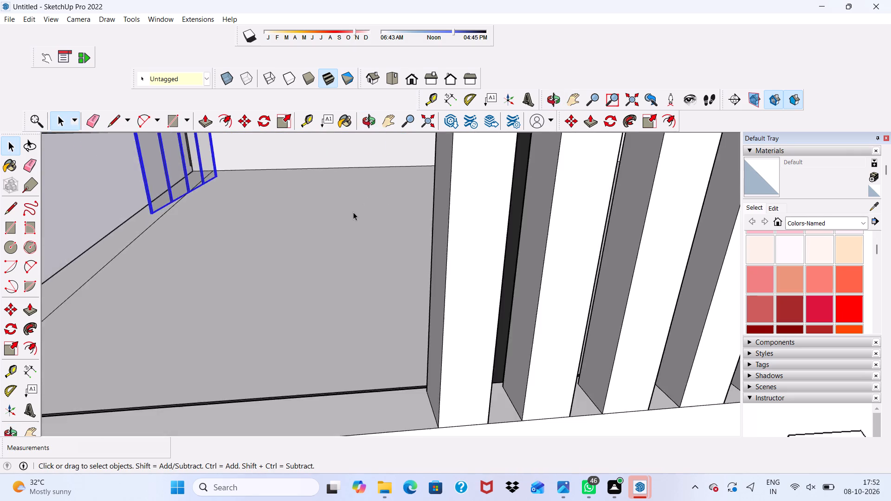
scroll(353, 212, down, 7)
scroll(133, 248, down, 9)
middle_drag(122, 320, 172, 321)
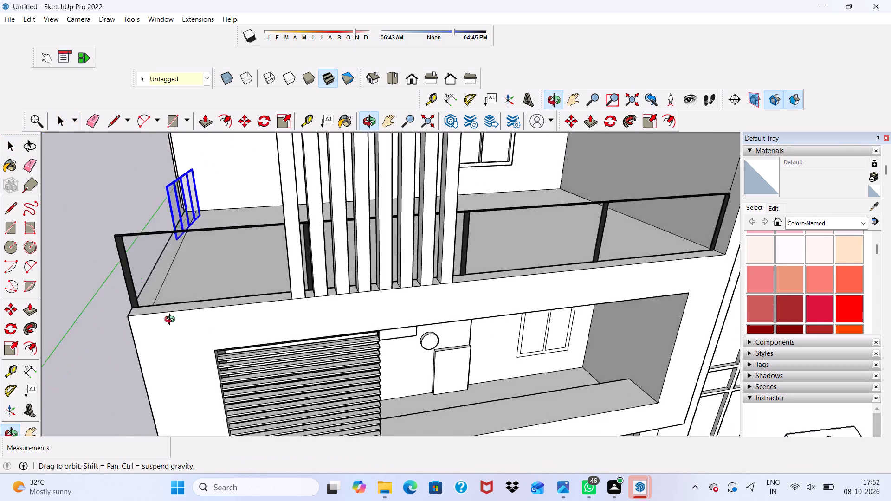
middle_drag(172, 321, 361, 302)
scroll(156, 283, up, 2)
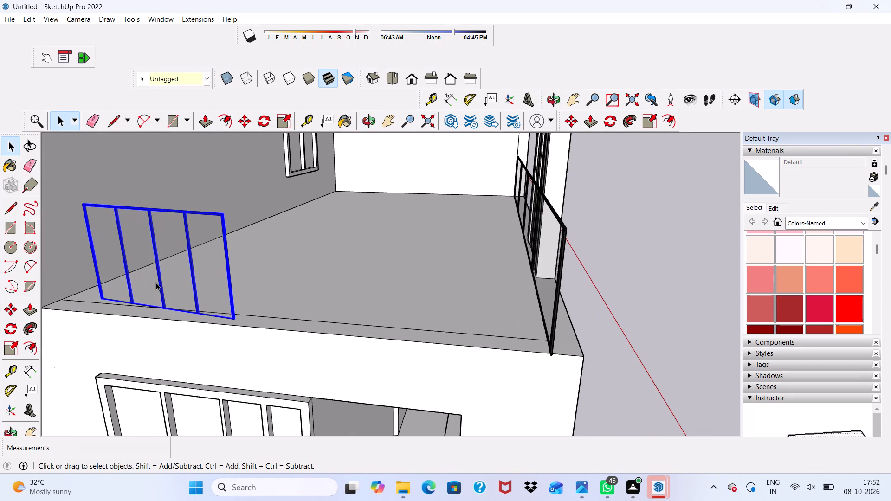
click(242, 120)
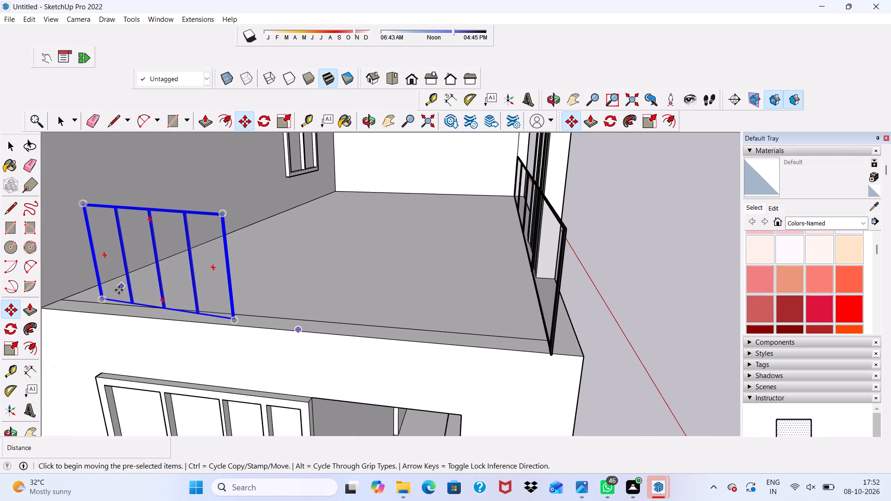
drag(102, 298, 54, 295)
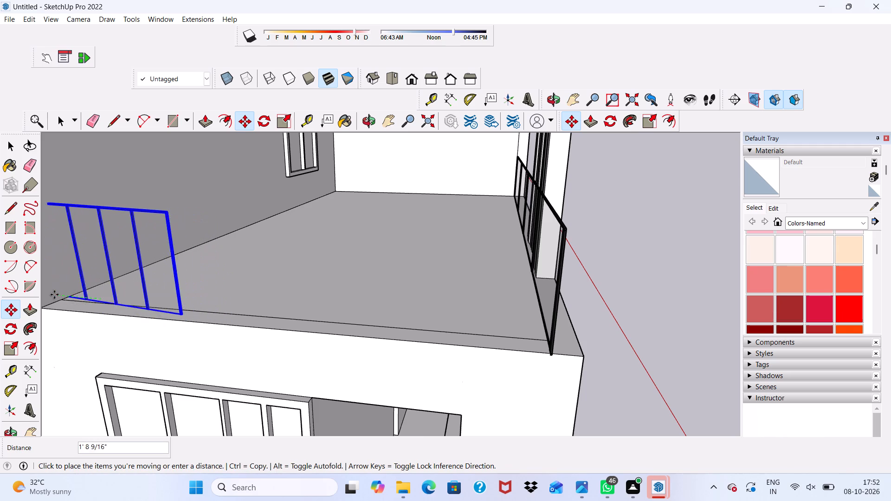
drag(54, 295, 69, 302)
double_click(69, 302)
drag(69, 301, 61, 299)
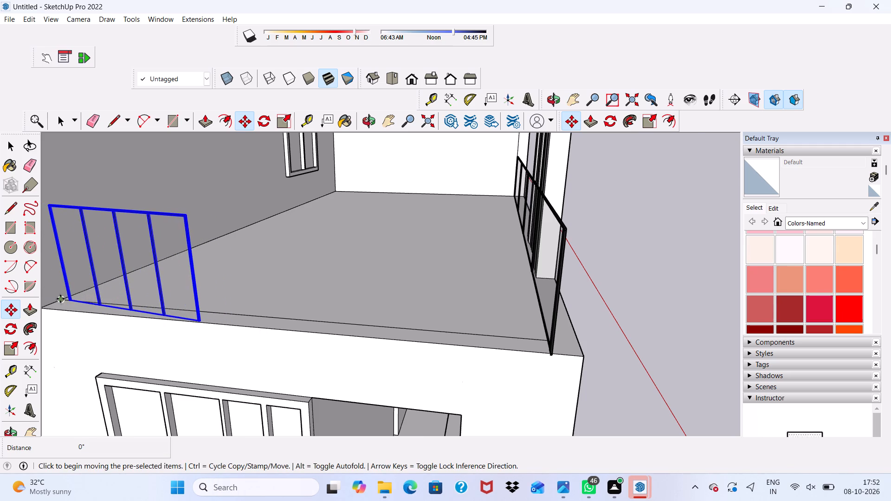
scroll(77, 302, up, 6)
drag(71, 300, 70, 299)
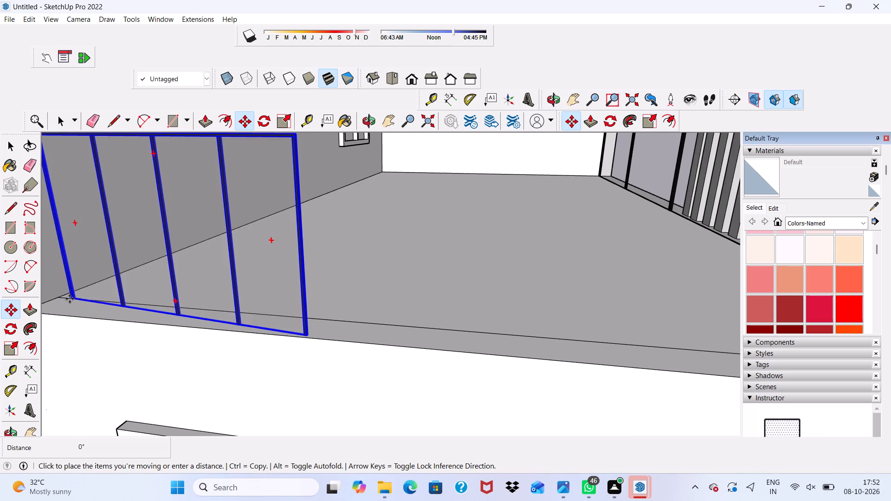
drag(70, 299, 56, 295)
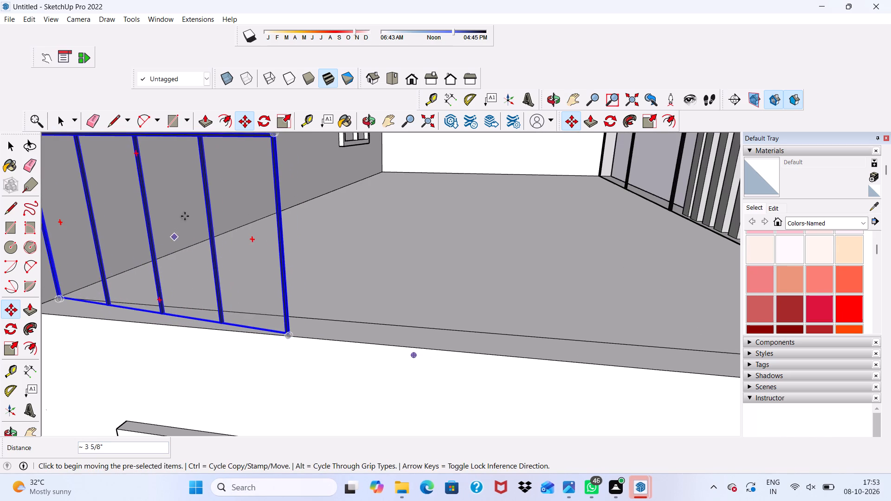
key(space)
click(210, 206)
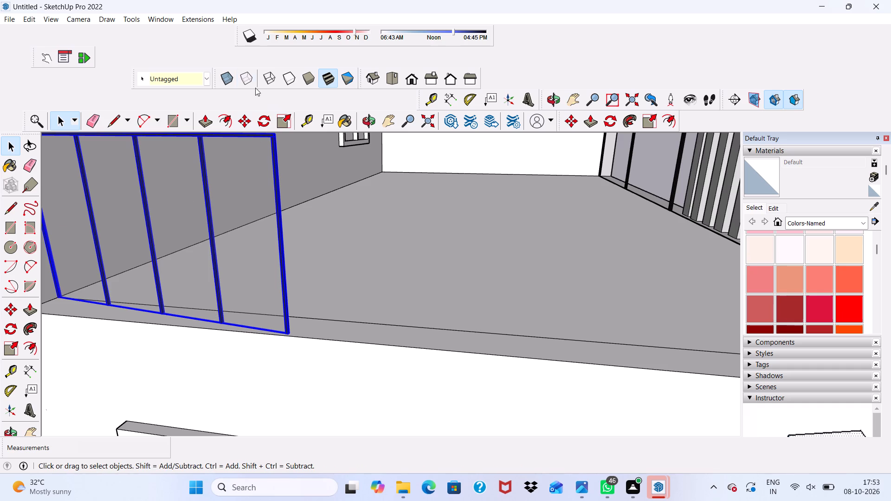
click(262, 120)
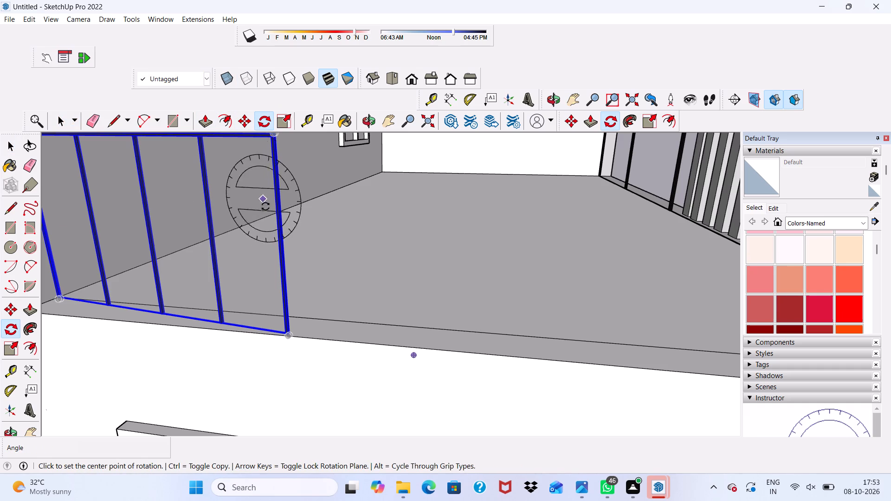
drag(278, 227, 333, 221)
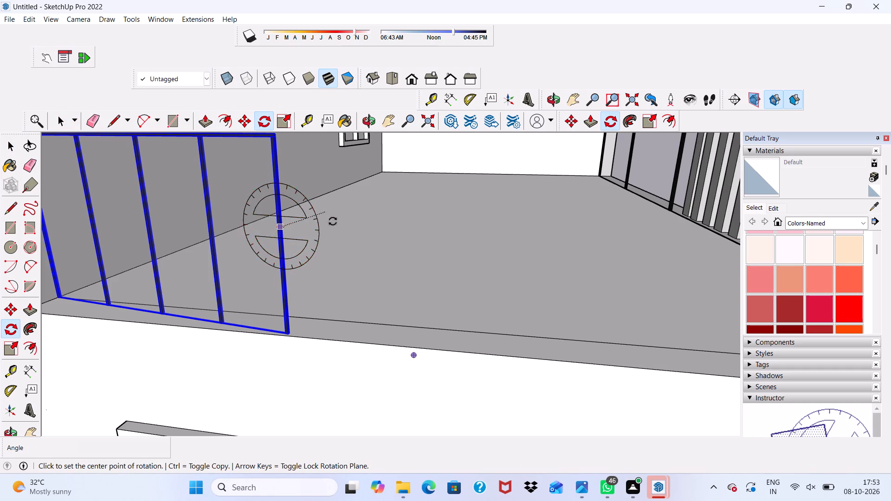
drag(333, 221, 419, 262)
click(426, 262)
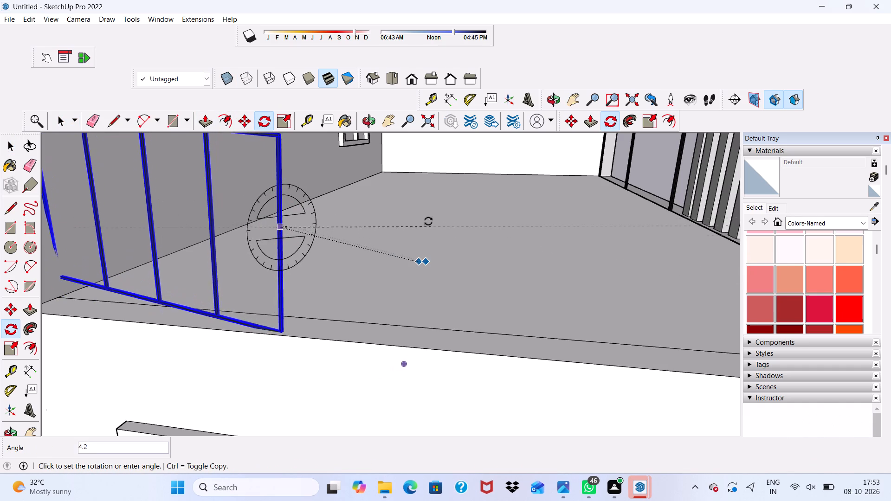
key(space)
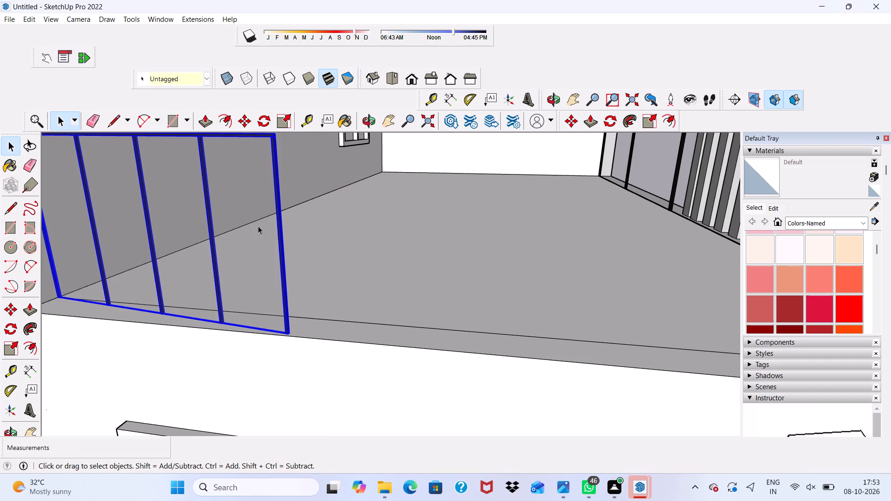
Undo the glass panel's placement on the upper terrace's side edge and delete the panel from the model.
scroll(258, 226, down, 2)
key(ctrl+z)
click(258, 246)
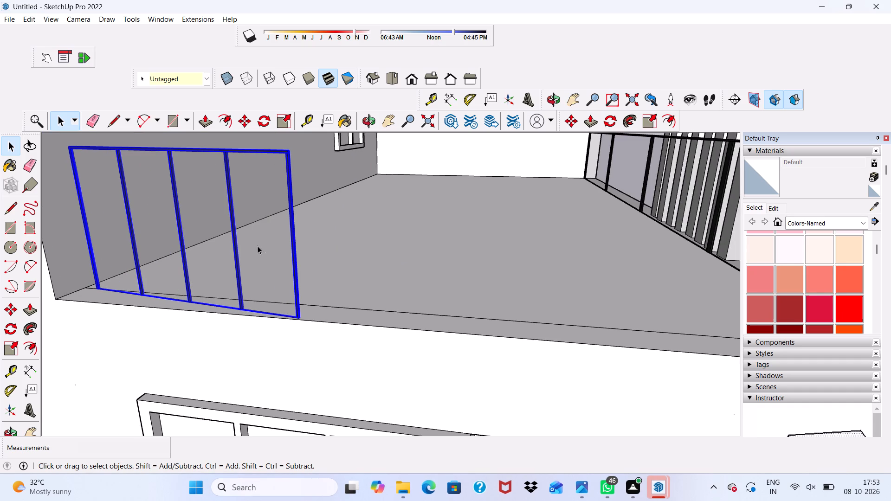
key(ctrl+z)
key(ctrl+z)
key(space)
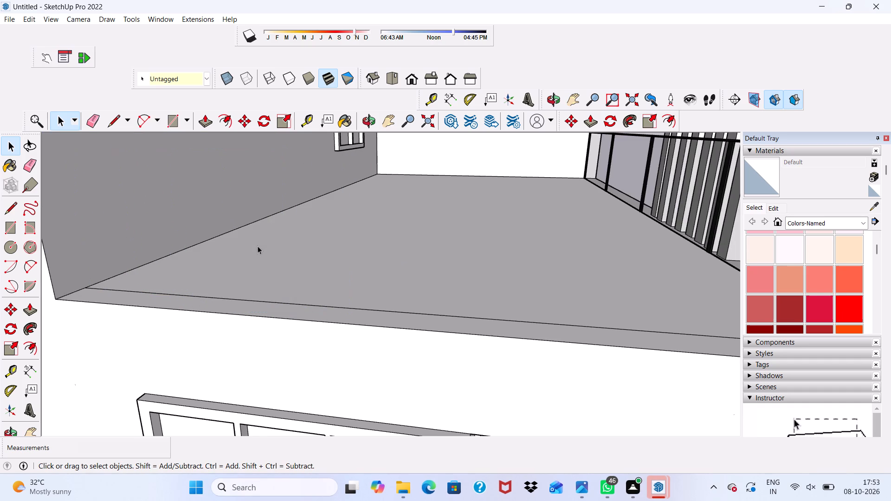
scroll(256, 245, down, 10)
scroll(213, 231, down, 6)
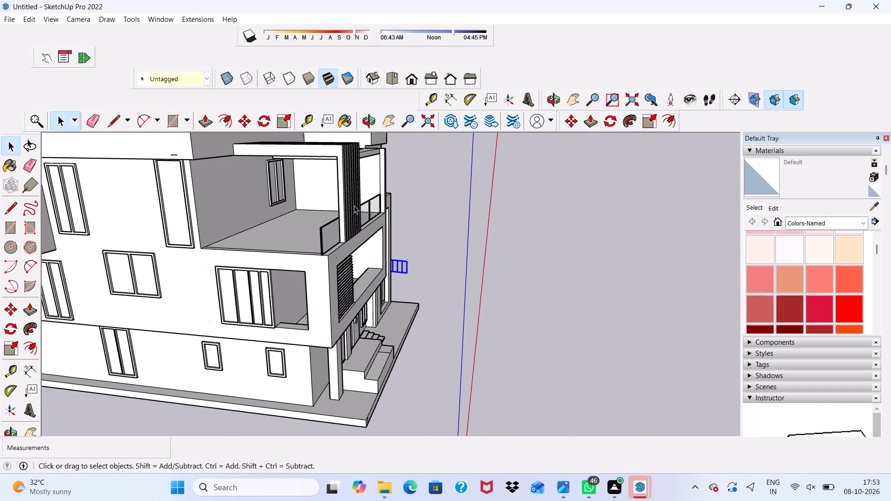
key(Delete)
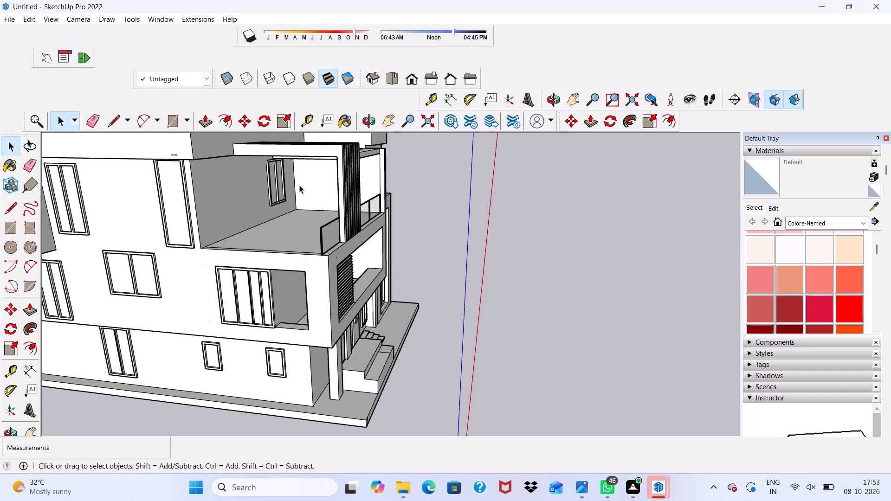
Draw an upright rectangle about 14' 6" by 2' 11 5/8" along the terrace's open side edge, from the back wall to the existing railing's top corner.
scroll(209, 245, down, 1)
scroll(160, 191, down, 1)
scroll(190, 249, up, 4)
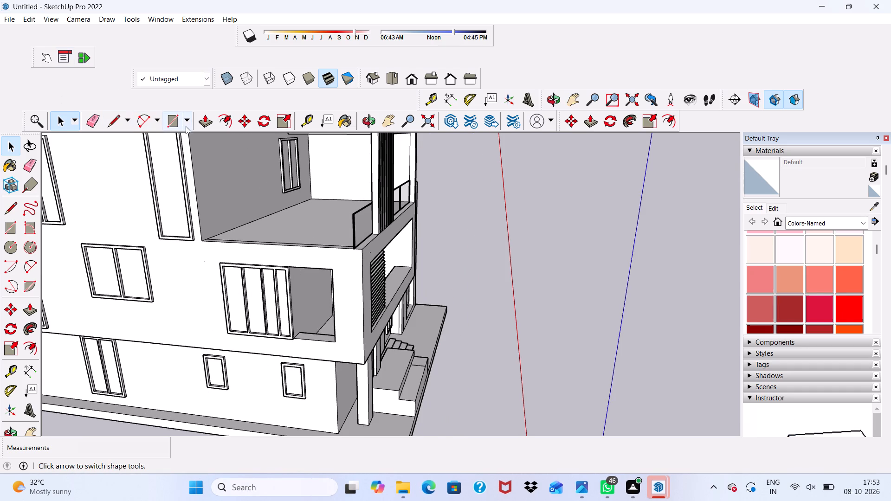
click(166, 122)
scroll(202, 267, up, 1)
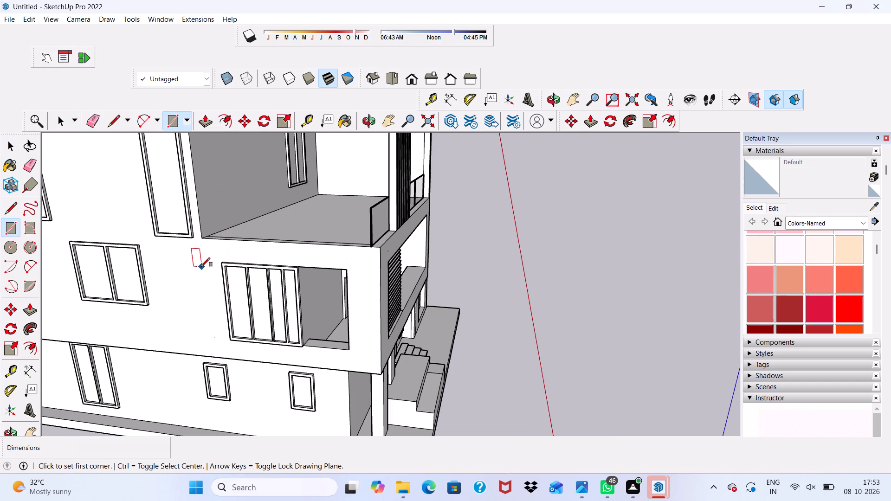
scroll(197, 236, up, 2)
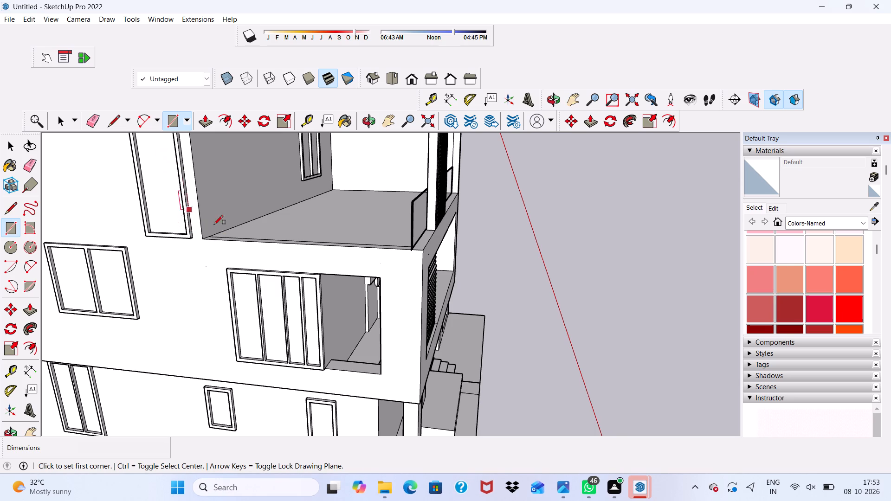
scroll(228, 223, up, 3)
scroll(188, 262, up, 11)
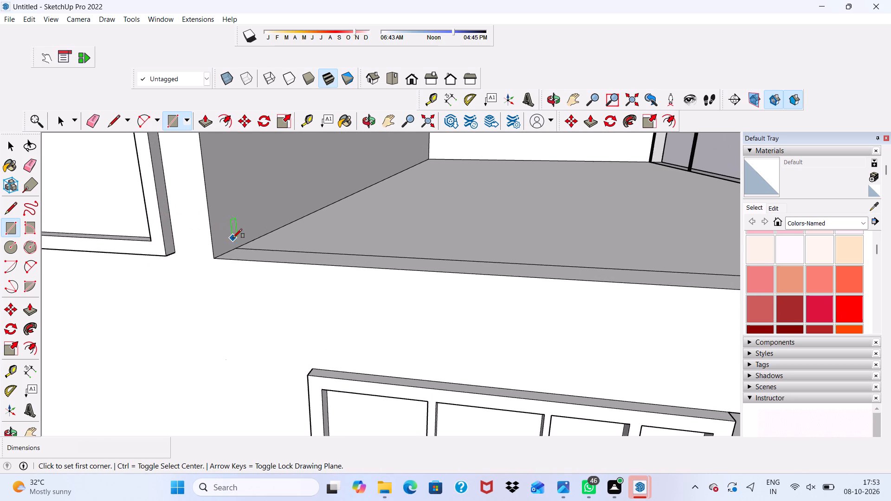
click(235, 246)
scroll(227, 244, down, 10)
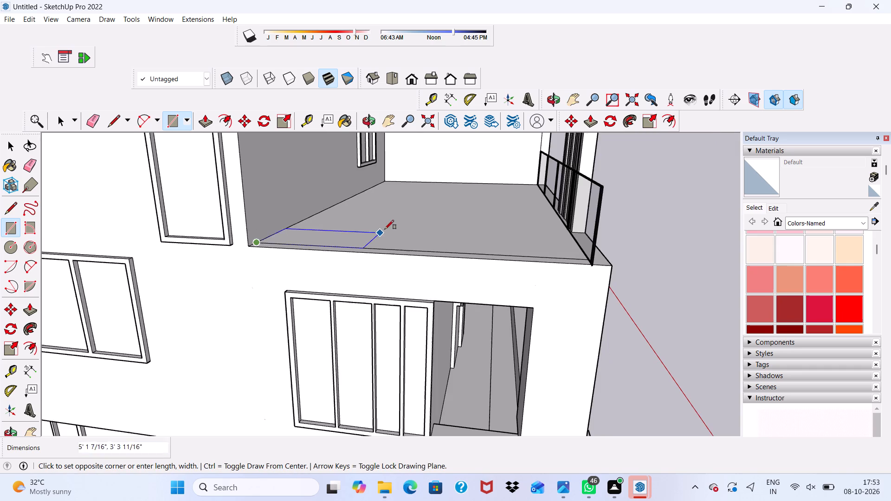
scroll(497, 231, down, 3)
scroll(548, 250, up, 4)
scroll(582, 233, up, 3)
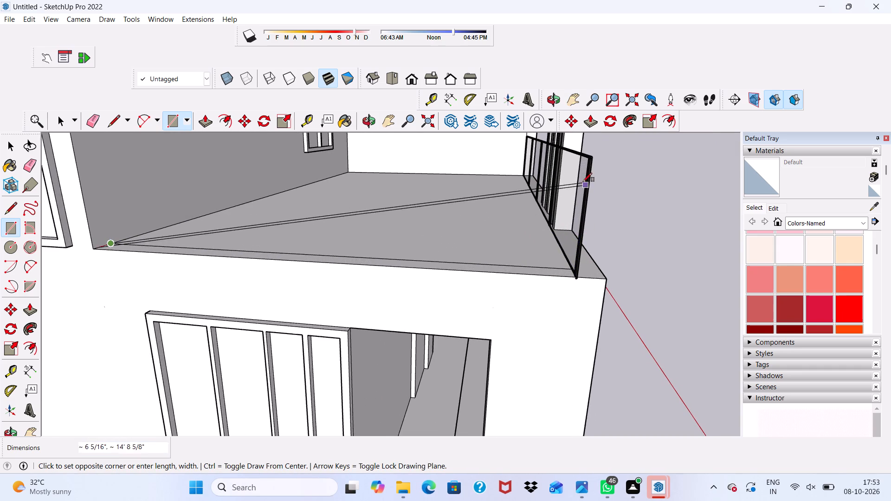
scroll(589, 164, up, 1)
click(589, 156)
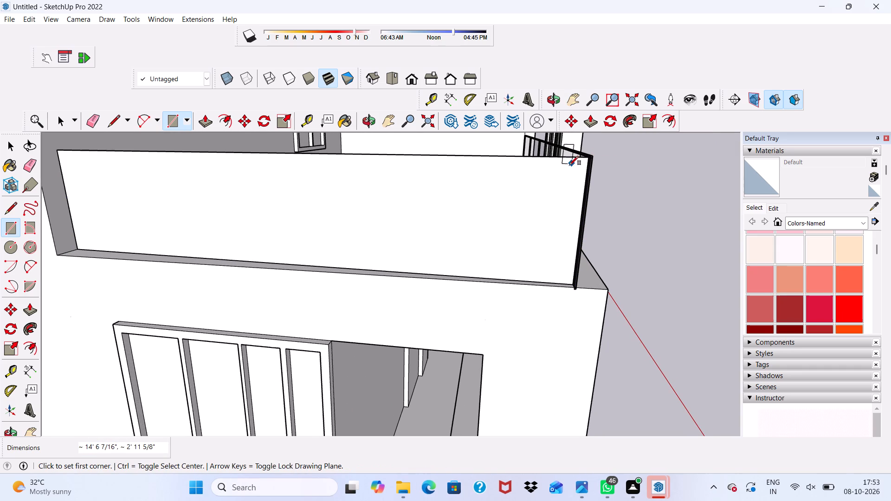
key(space)
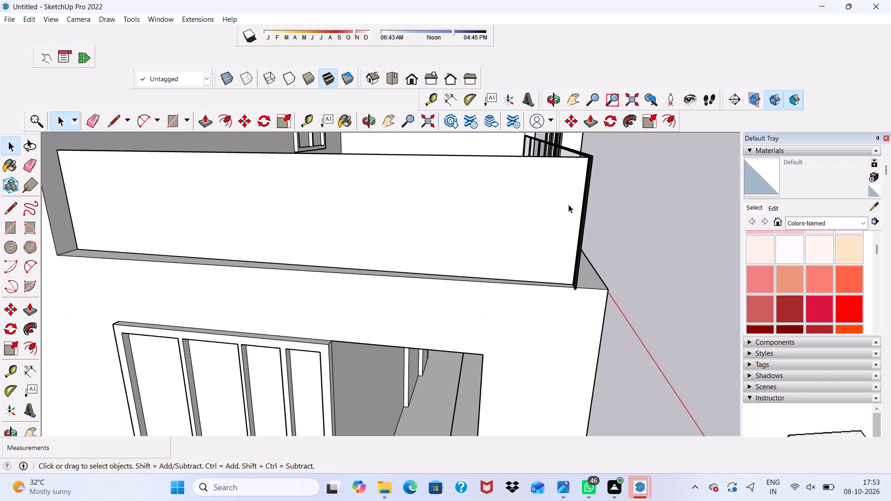
Paint the new side railing rectangle with Translucent Glass Gray from the Glass and Mirrors materials.
click(864, 228)
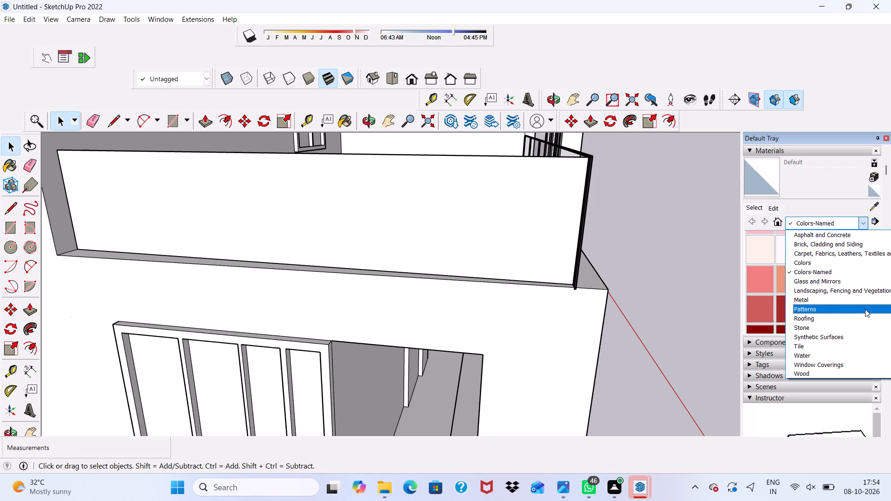
click(823, 278)
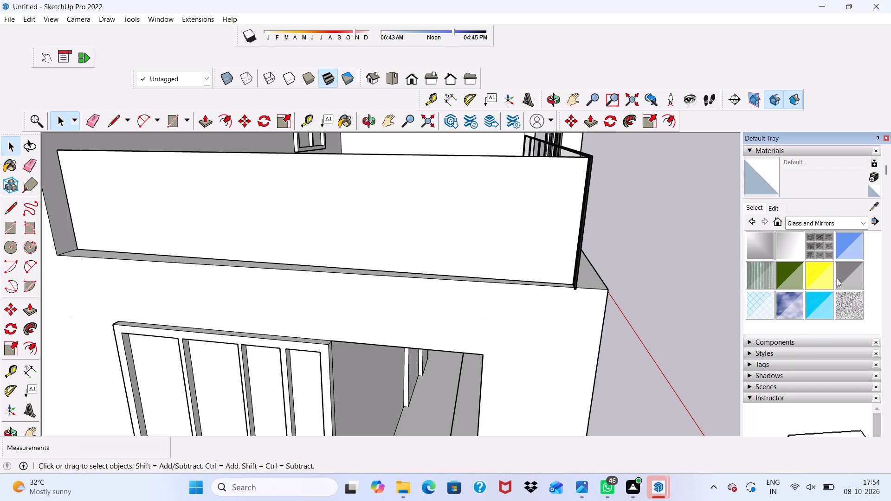
click(846, 271)
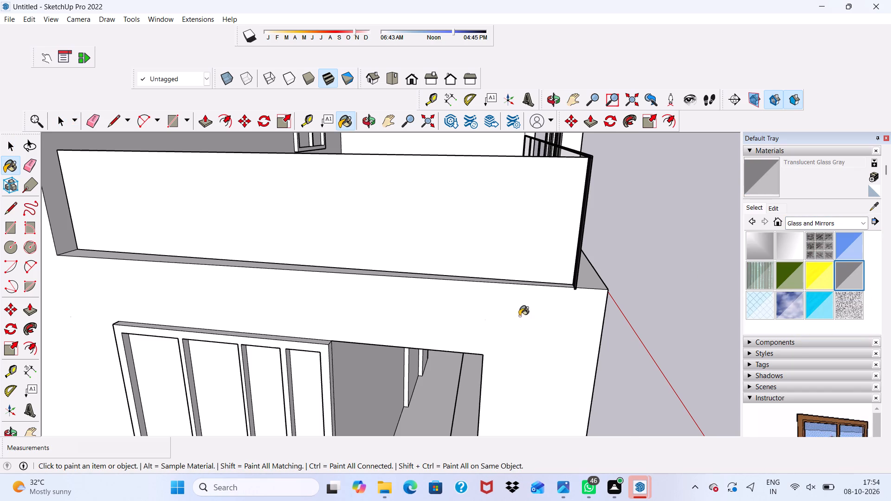
scroll(491, 255, up, 3)
click(499, 182)
scroll(500, 237, down, 10)
middle_drag(611, 246, 232, 234)
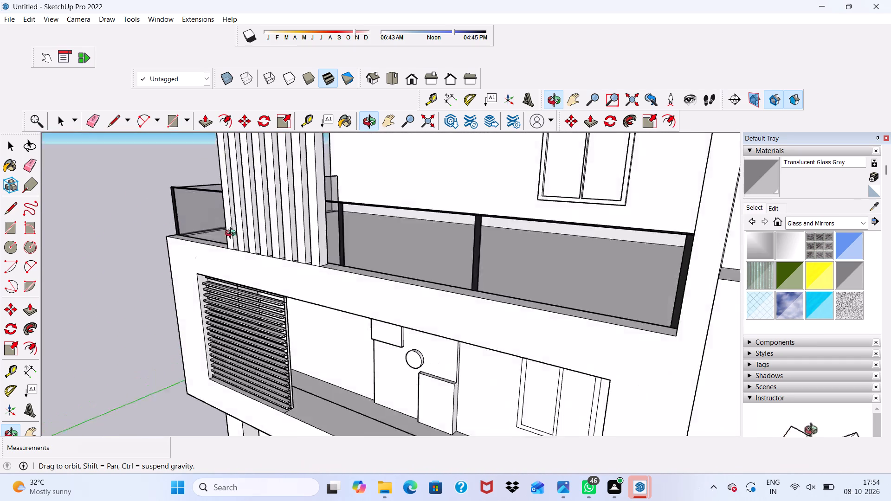
middle_drag(232, 234, 340, 231)
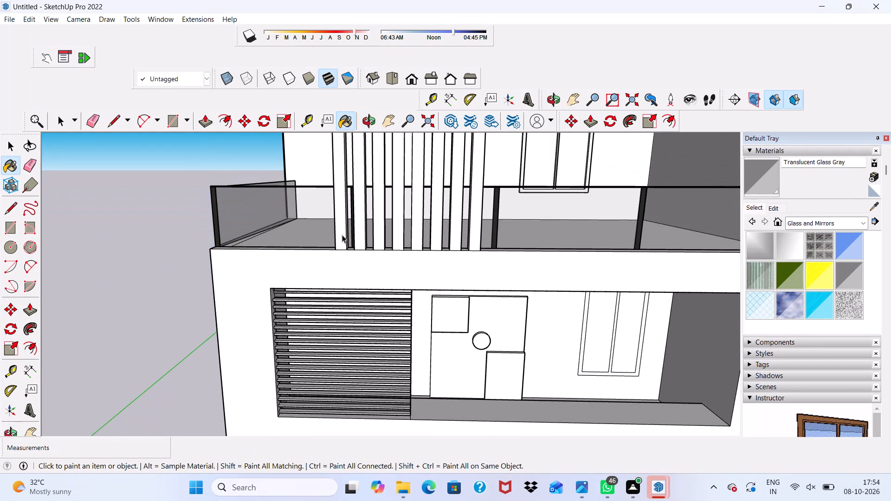
key(space)
Examine the upper terrace's glass railings and the house's front facade from several angles and distances.
scroll(342, 237, down, 12)
middle_drag(406, 279, 541, 260)
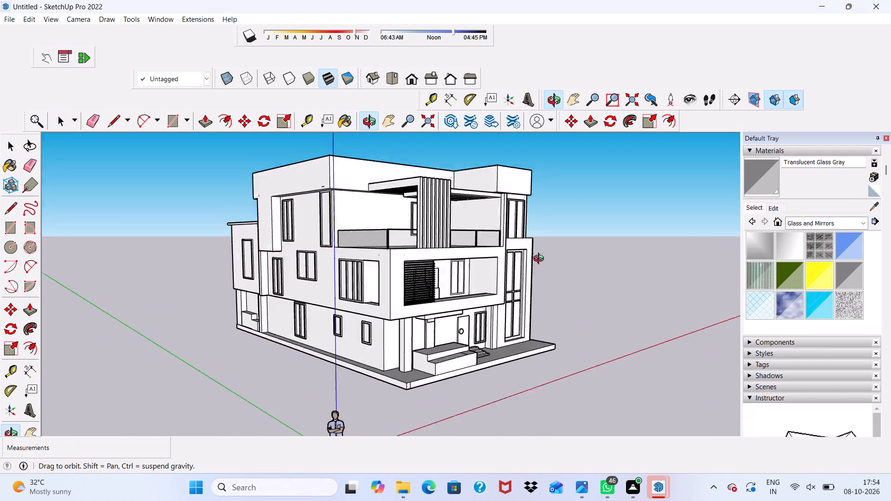
middle_drag(541, 260, 430, 302)
scroll(410, 288, up, 4)
scroll(398, 236, down, 5)
scroll(405, 244, up, 1)
scroll(405, 244, down, 4)
middle_drag(391, 338, 381, 212)
scroll(381, 212, up, 3)
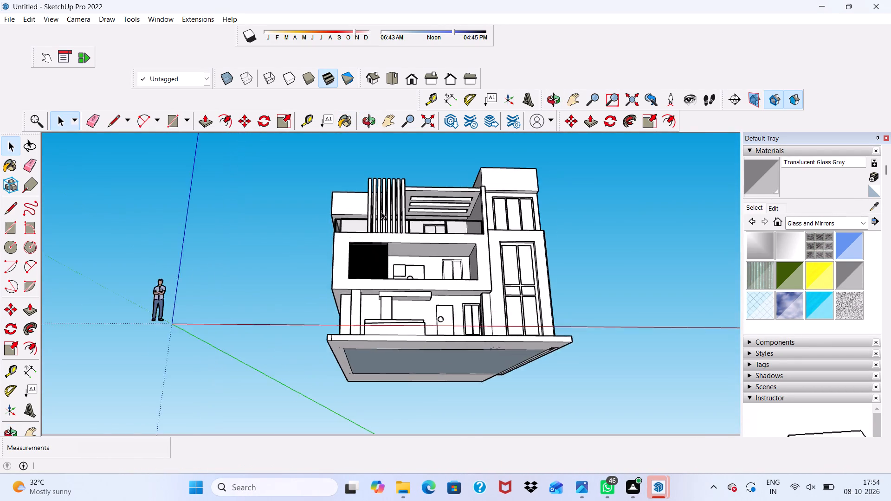
scroll(381, 212, up, 10)
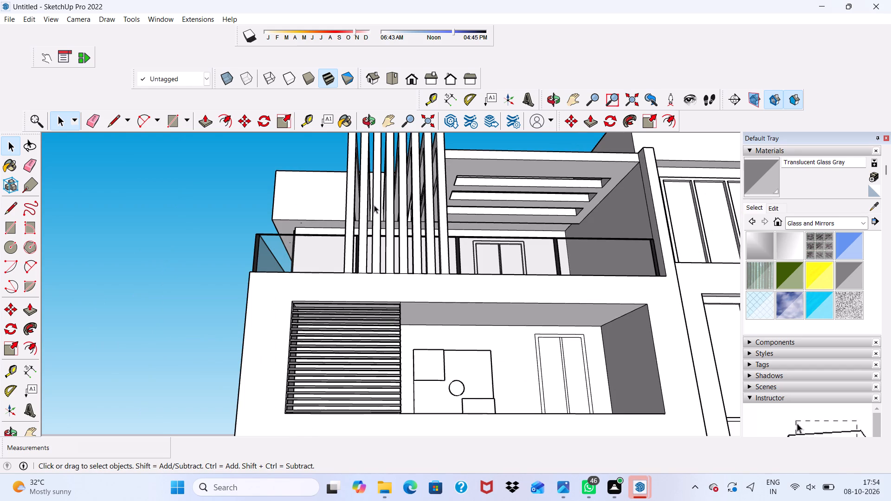
scroll(329, 206, down, 5)
middle_drag(328, 212, 347, 248)
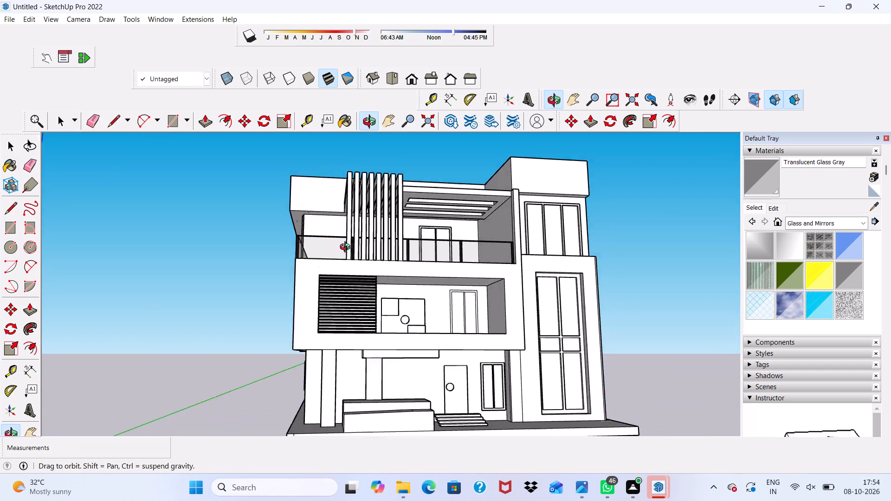
middle_drag(347, 248, 316, 303)
scroll(310, 300, up, 2)
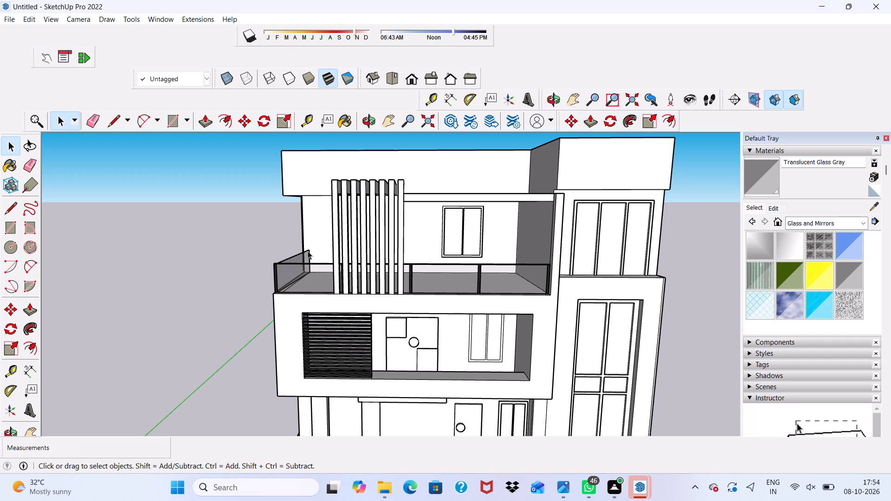
scroll(308, 250, up, 1)
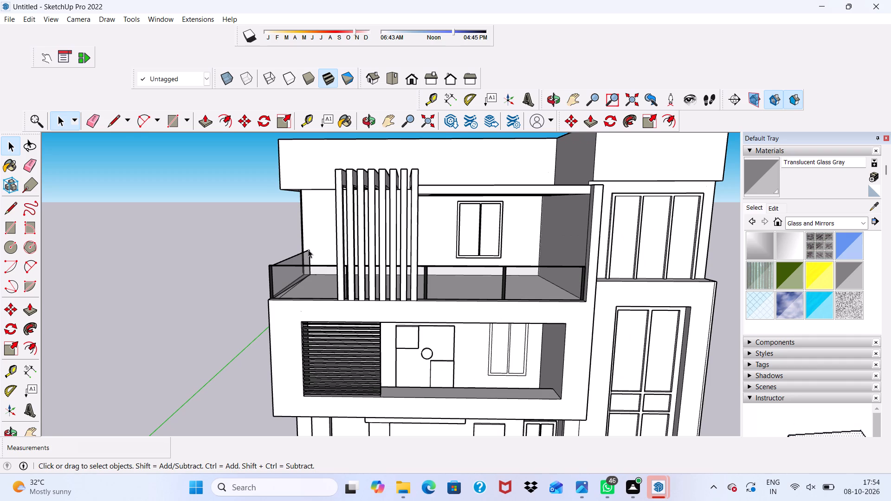
scroll(322, 218, down, 4)
scroll(332, 248, up, 4)
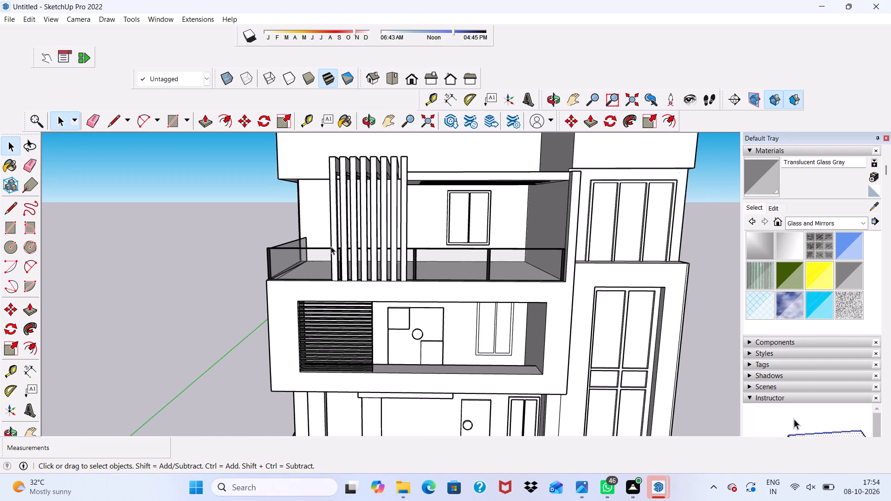
middle_drag(331, 246, 365, 182)
scroll(365, 182, up, 1)
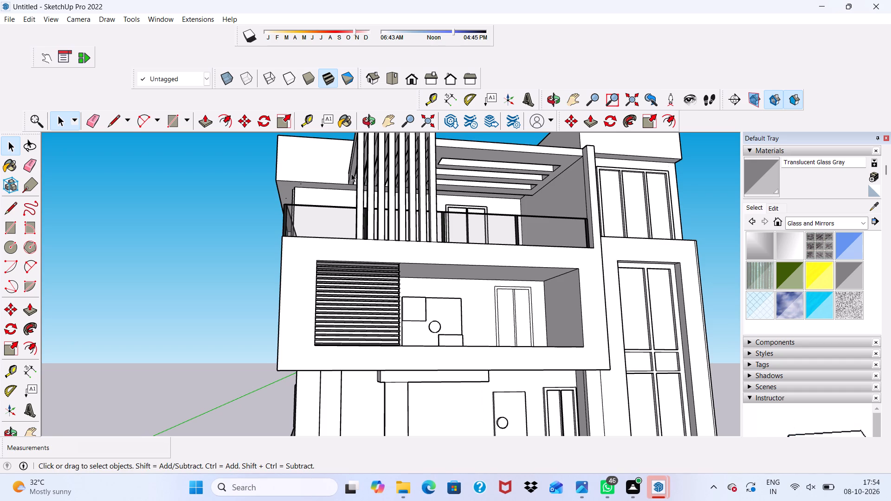
scroll(409, 299, up, 2)
scroll(404, 283, down, 1)
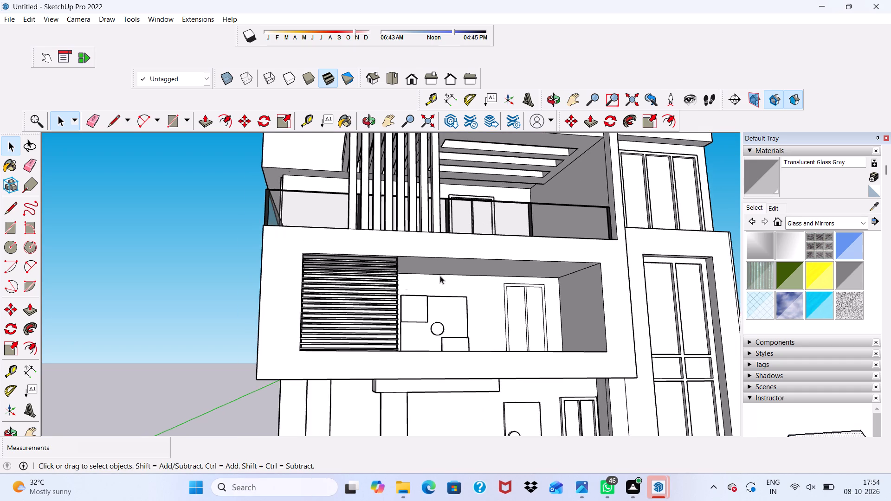
scroll(440, 276, down, 1)
Paint the front face of the first-floor balcony frame with Color M05 from the Colors materials.
click(861, 226)
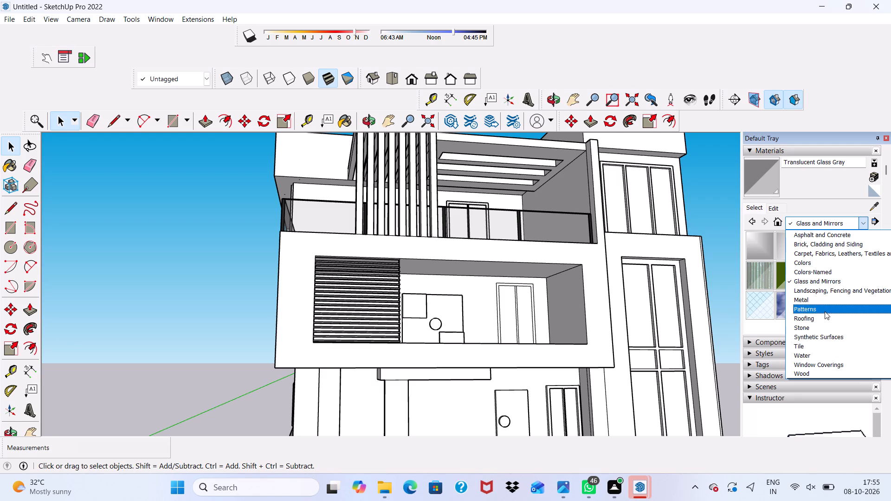
click(811, 263)
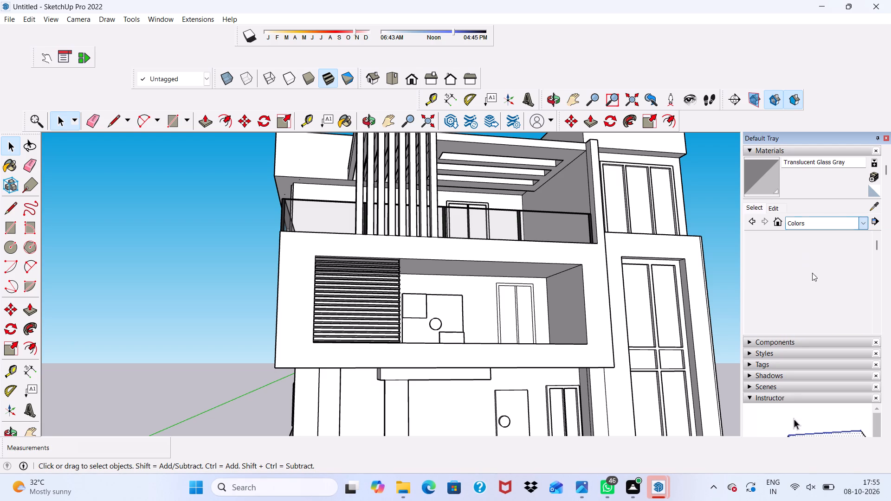
scroll(817, 285, down, 18)
scroll(803, 261, up, 4)
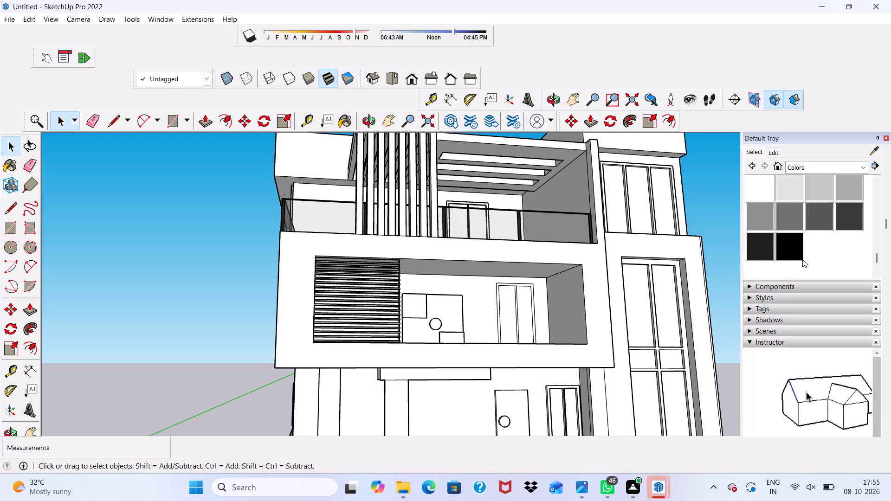
scroll(802, 259, up, 2)
scroll(802, 259, down, 2)
click(793, 226)
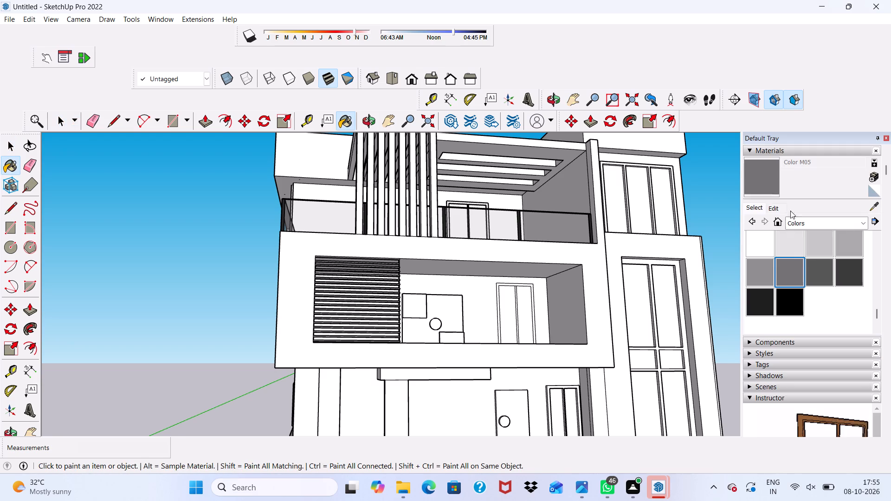
scroll(488, 319, up, 3)
click(415, 368)
Paint the large side wall adjoining the balcony frame, across the first and second floors, with Color M05.
scroll(415, 320, down, 4)
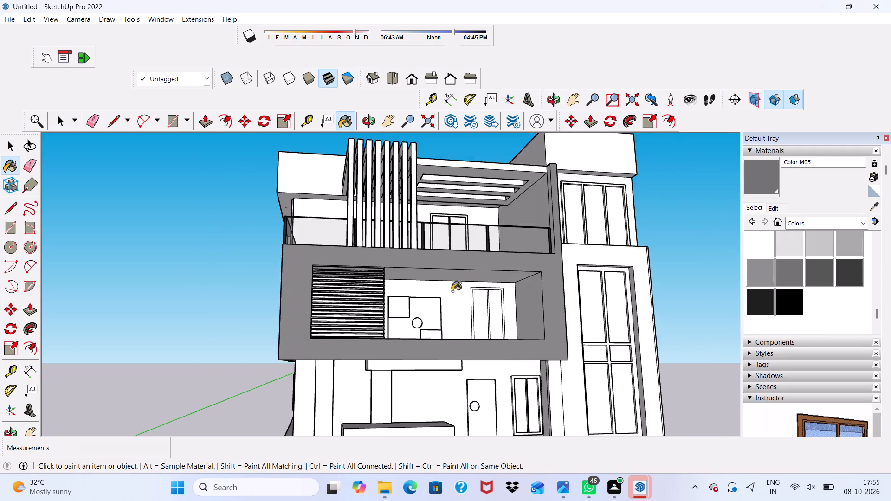
scroll(452, 291, down, 5)
middle_drag(506, 284, 658, 300)
scroll(510, 334, up, 4)
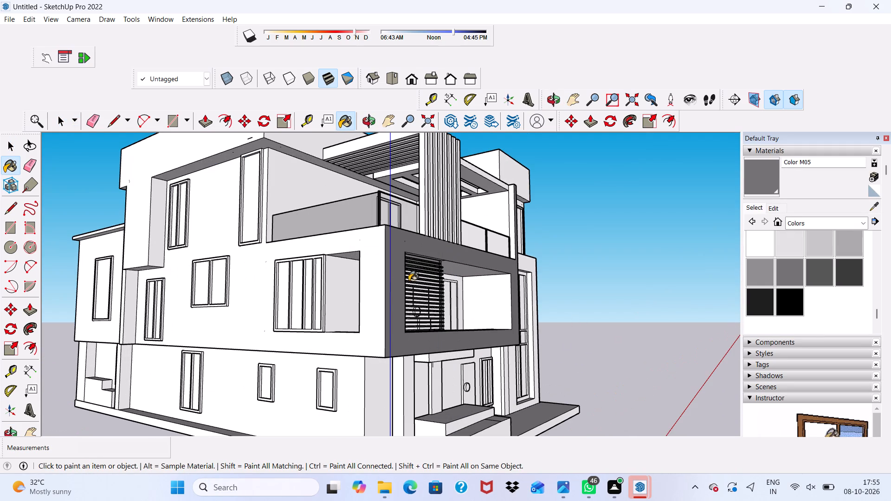
click(366, 297)
Examine the grey side wall and balcony frame from several angles and distances.
scroll(304, 277, down, 3)
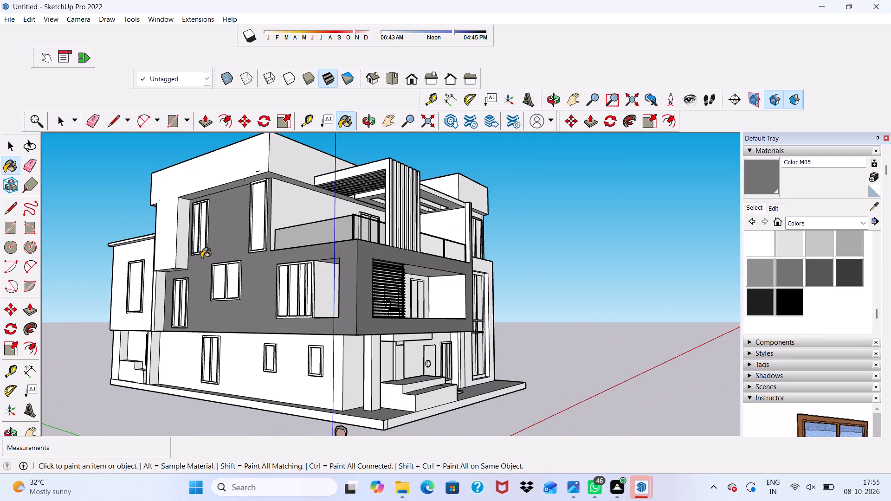
scroll(201, 258, up, 2)
scroll(201, 258, down, 4)
middle_drag(201, 258, 213, 261)
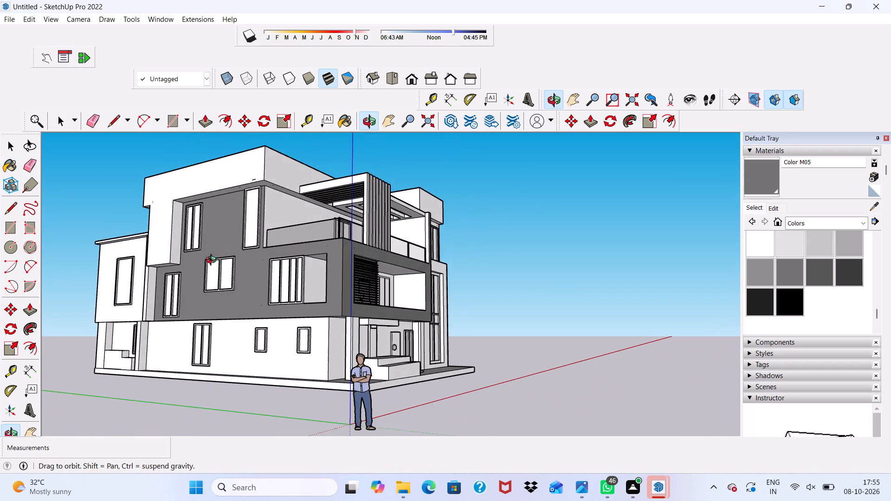
middle_drag(213, 261, 179, 281)
scroll(194, 257, down, 4)
scroll(328, 278, up, 7)
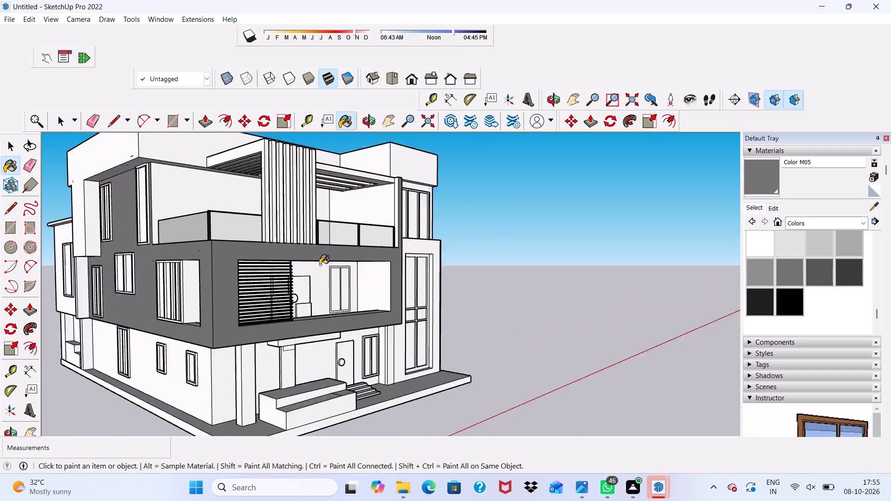
scroll(320, 265, up, 2)
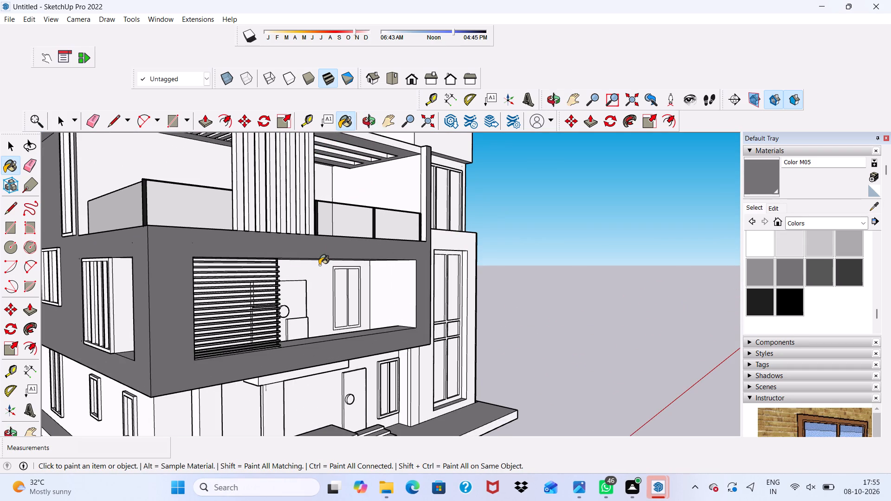
scroll(319, 265, up, 2)
scroll(319, 264, down, 9)
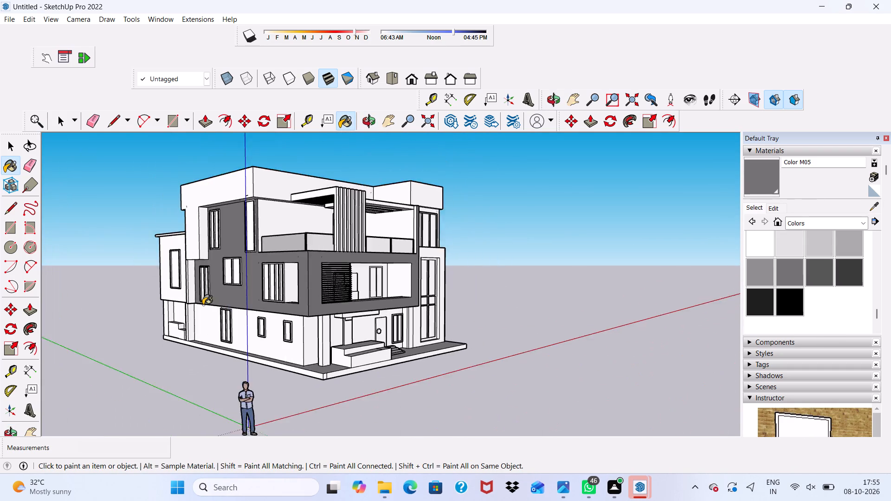
scroll(202, 295, up, 8)
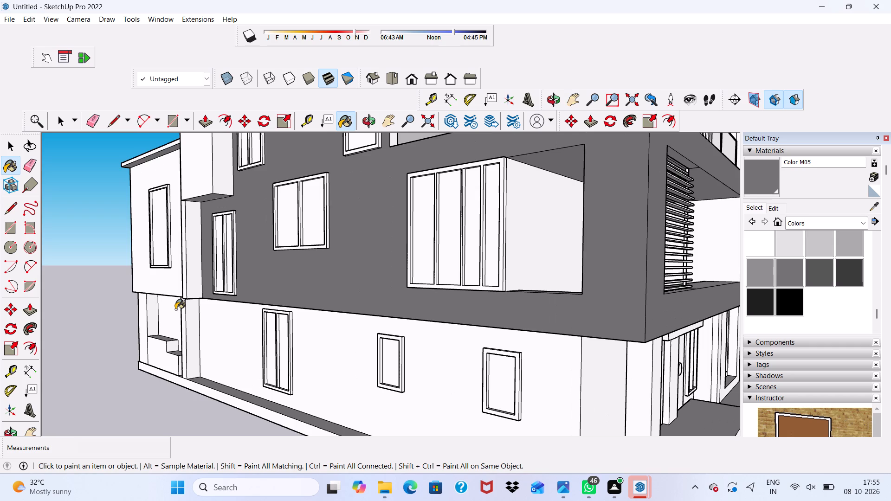
scroll(177, 308, up, 4)
scroll(177, 308, down, 1)
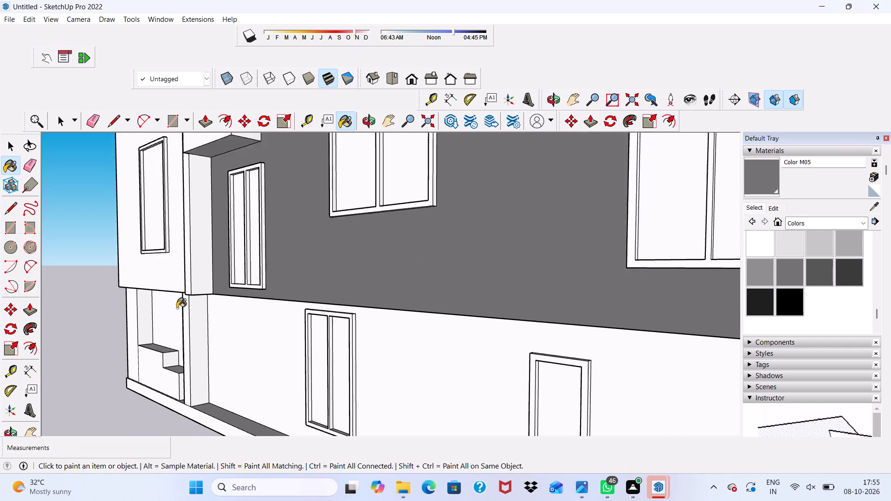
scroll(177, 308, down, 7)
scroll(262, 318, up, 3)
scroll(262, 318, down, 4)
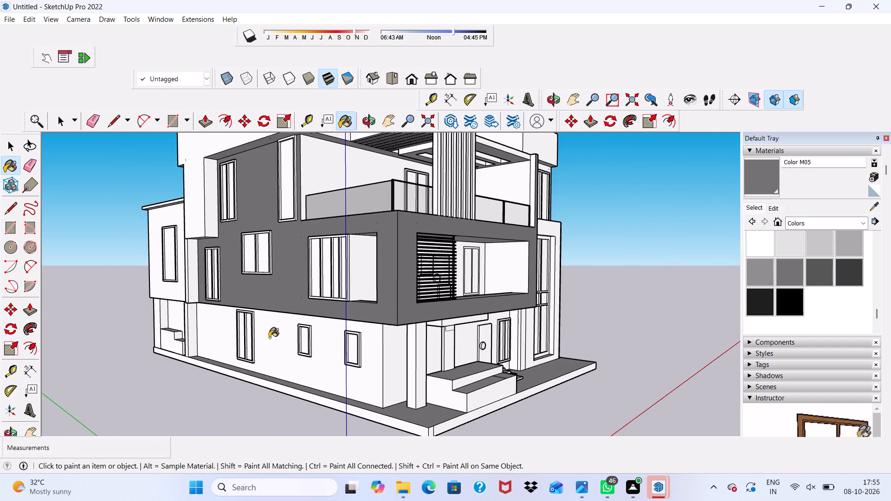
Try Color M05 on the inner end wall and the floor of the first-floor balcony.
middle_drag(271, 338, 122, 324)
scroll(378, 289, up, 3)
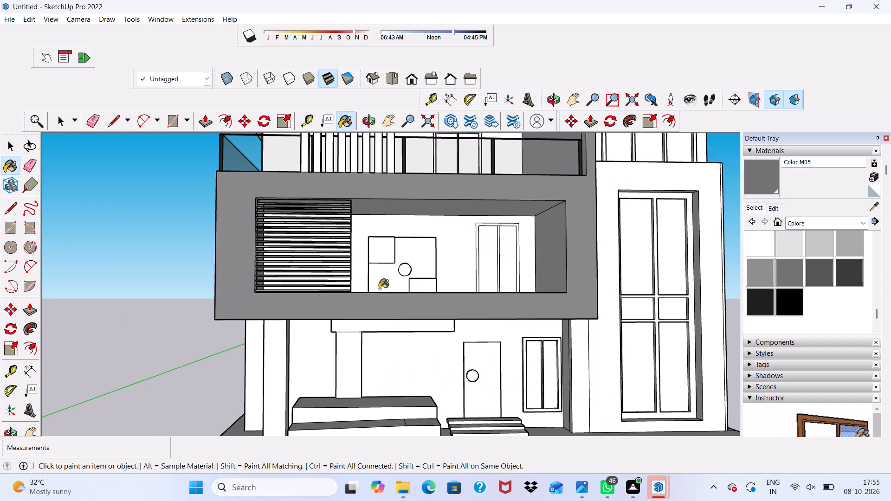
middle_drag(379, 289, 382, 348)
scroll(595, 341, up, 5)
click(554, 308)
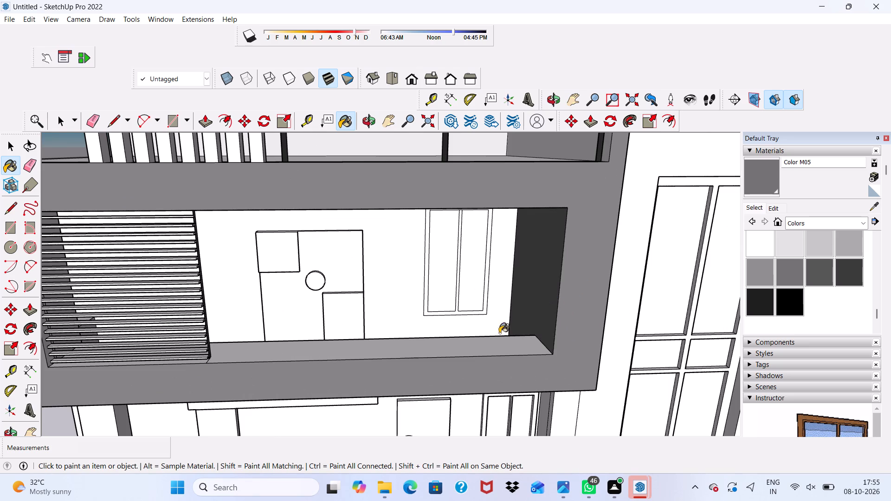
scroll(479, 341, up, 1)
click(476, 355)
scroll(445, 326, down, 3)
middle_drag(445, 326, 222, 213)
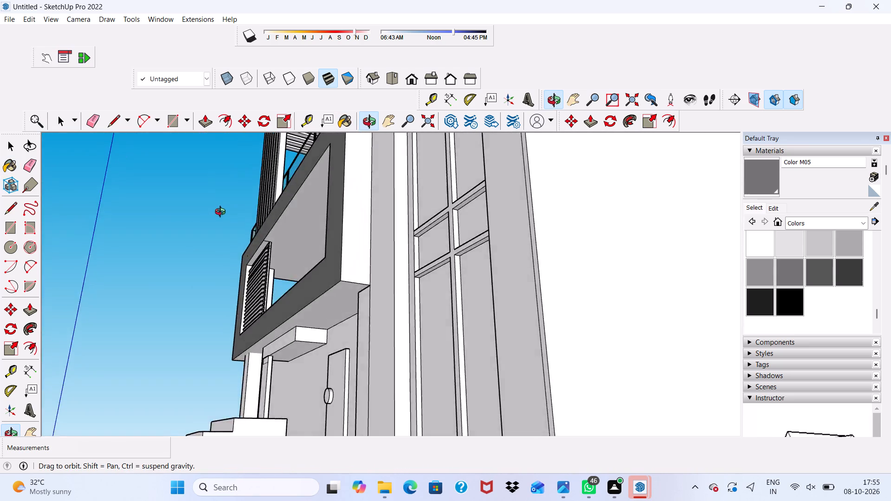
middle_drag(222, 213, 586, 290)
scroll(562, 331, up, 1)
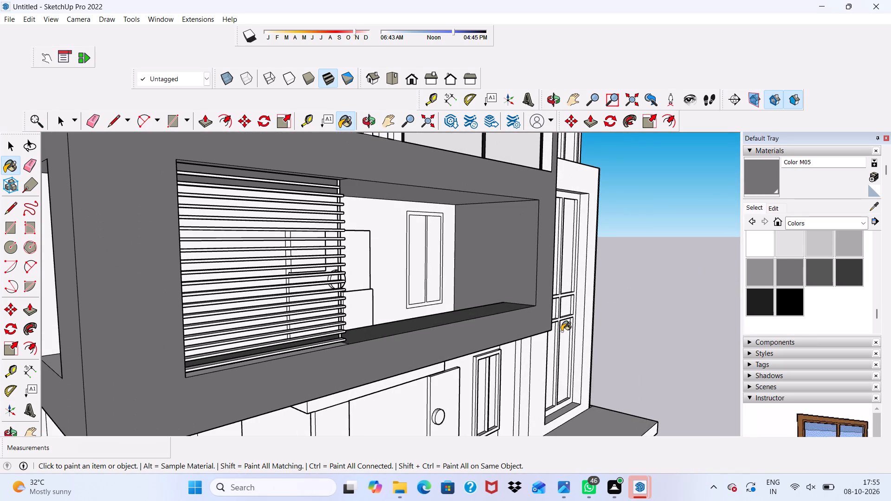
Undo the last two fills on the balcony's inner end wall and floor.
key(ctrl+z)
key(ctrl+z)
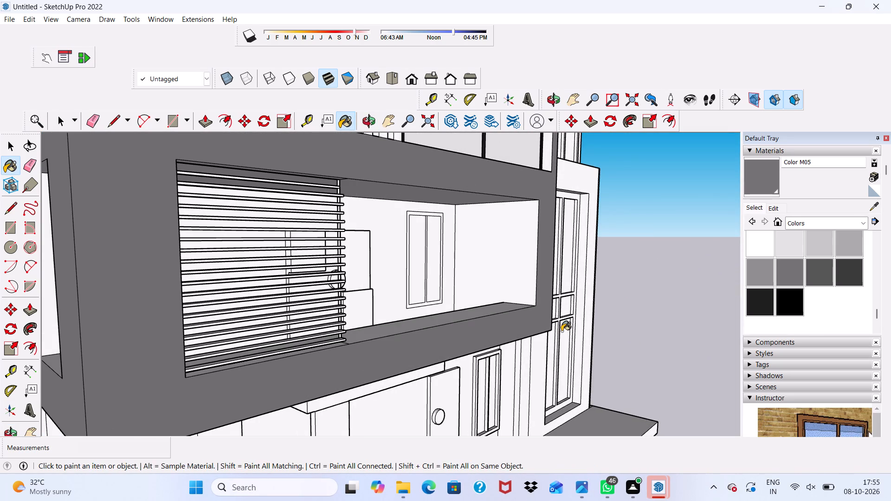
Paint the front face of the ground-floor corner column beneath the balcony with Color M05.
scroll(525, 316, up, 4)
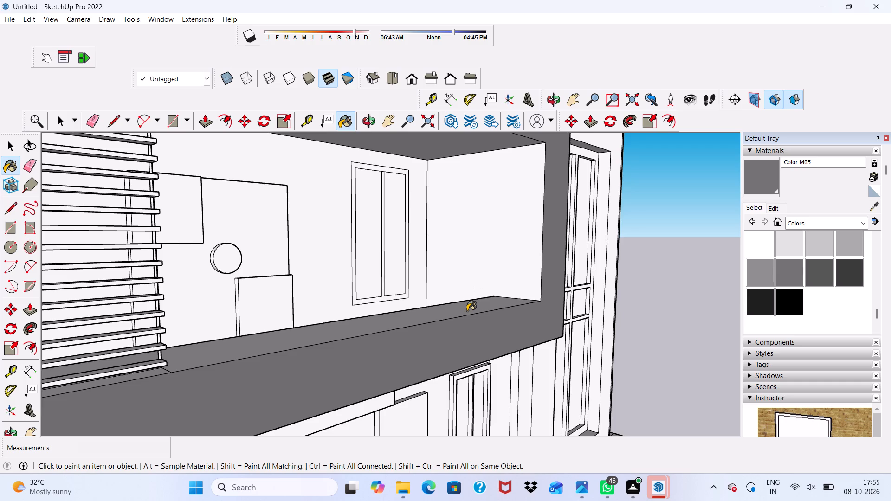
scroll(467, 311, down, 5)
middle_drag(467, 311, 380, 194)
scroll(380, 194, up, 2)
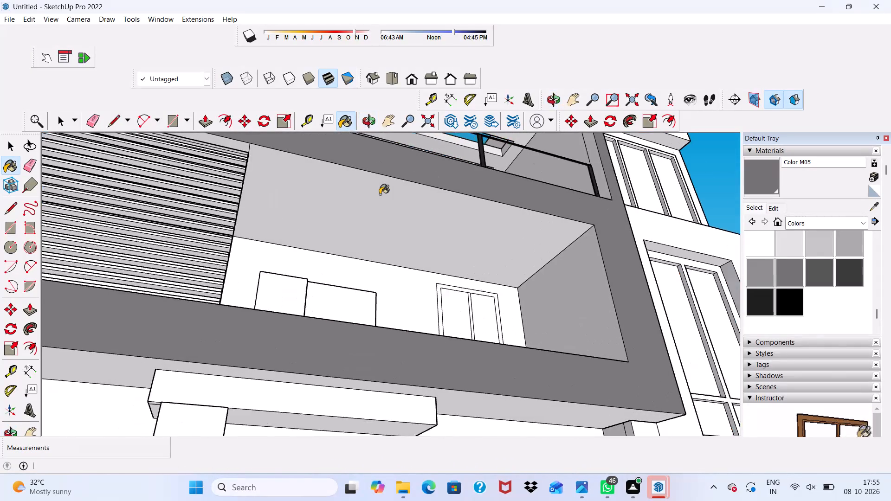
scroll(380, 194, up, 2)
scroll(380, 194, down, 4)
scroll(286, 347, up, 4)
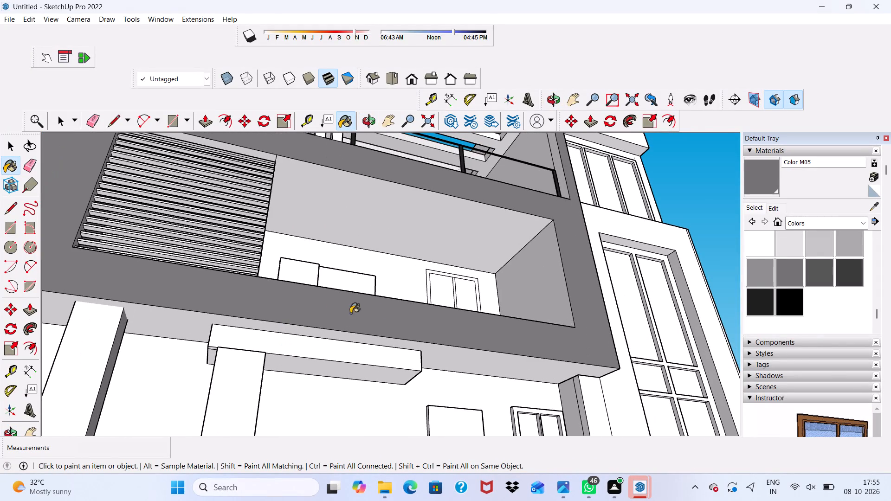
scroll(249, 321, up, 1)
scroll(249, 321, down, 2)
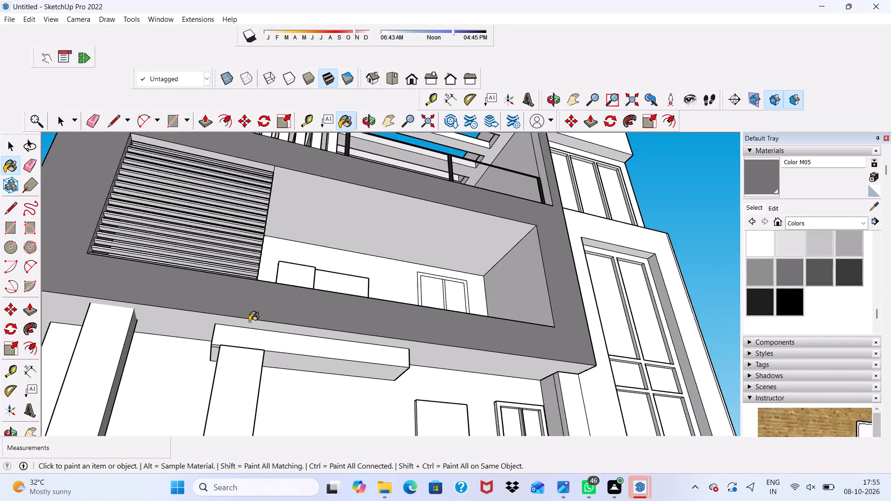
scroll(249, 321, down, 2)
scroll(189, 391, up, 1)
click(130, 354)
Paint the outer and inner side faces of the ground-floor corner column with Color M05.
scroll(130, 342, down, 9)
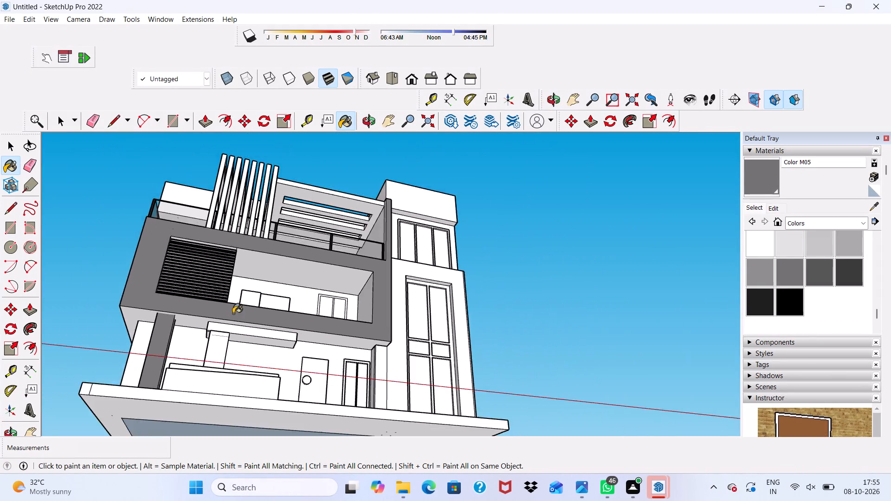
middle_drag(233, 314, 412, 385)
scroll(307, 442, up, 3)
click(342, 392)
scroll(353, 386, down, 3)
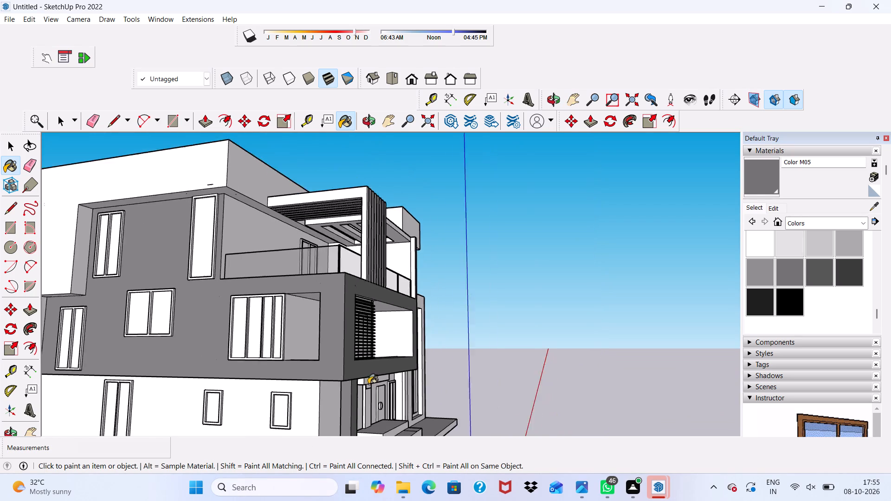
scroll(368, 384, down, 1)
middle_drag(368, 384, 69, 373)
scroll(310, 379, up, 11)
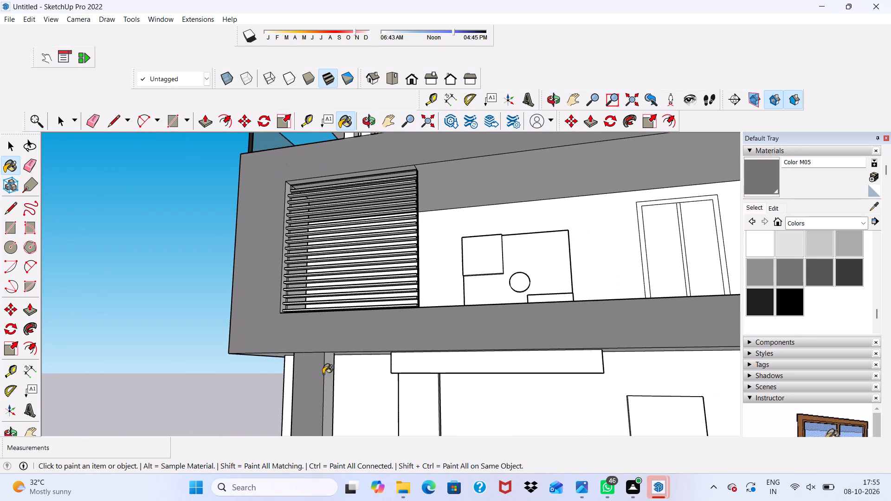
click(329, 370)
Examine the whole front facade with its painted balcony frame and corner column from different angles.
scroll(329, 370, down, 5)
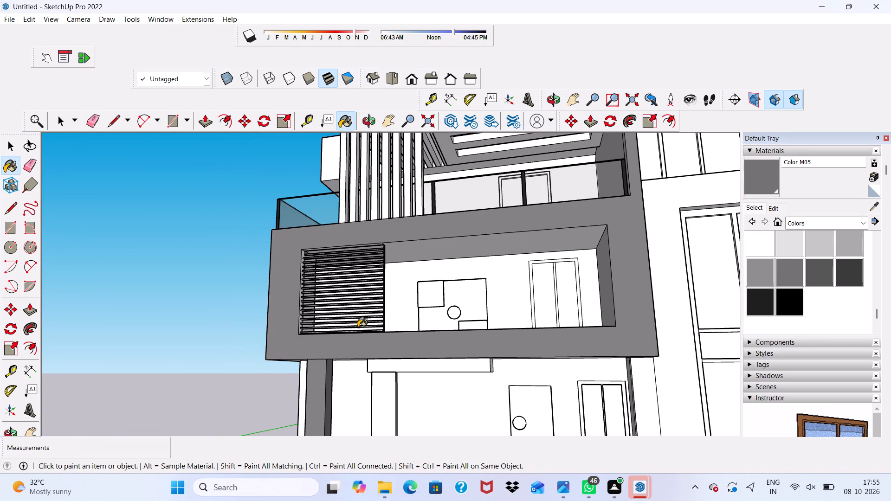
scroll(358, 327, down, 8)
scroll(471, 397, up, 3)
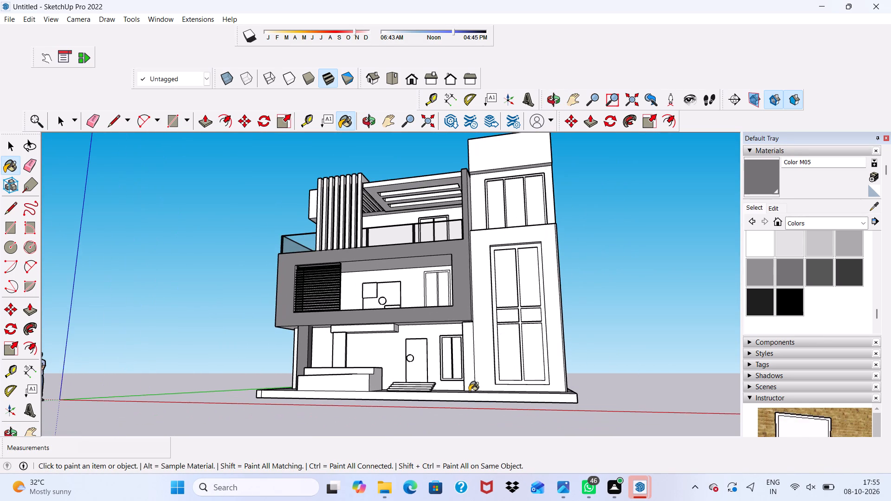
key(space)
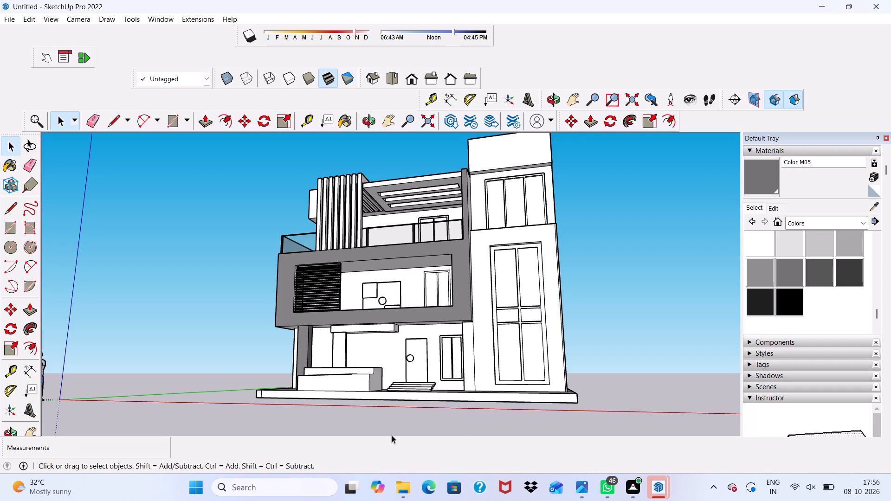
scroll(380, 450, down, 2)
scroll(591, 473, down, 1)
scroll(548, 356, down, 4)
scroll(576, 338, up, 4)
scroll(275, 302, up, 2)
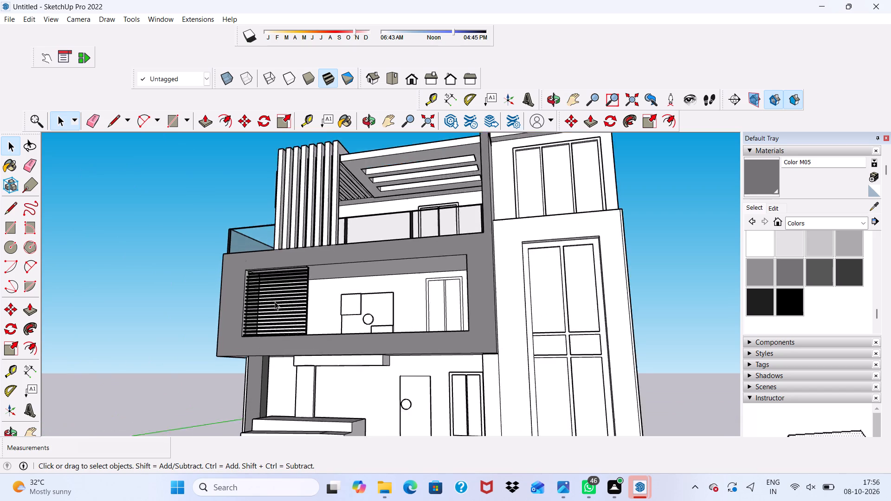
scroll(275, 302, down, 2)
middle_drag(327, 312, 430, 322)
scroll(430, 322, down, 1)
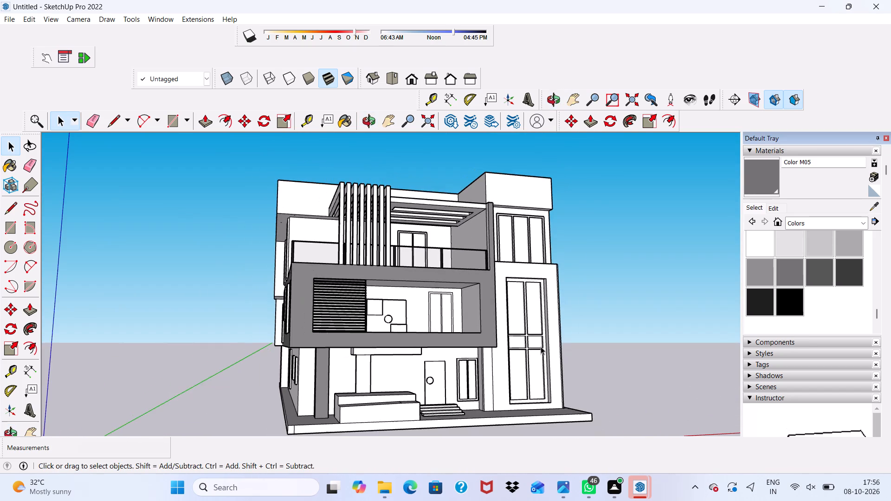
Paint the front face of the three-pane window frame on the tower's top floor with Color M08.
click(757, 290)
scroll(551, 241, up, 3)
scroll(496, 213, up, 4)
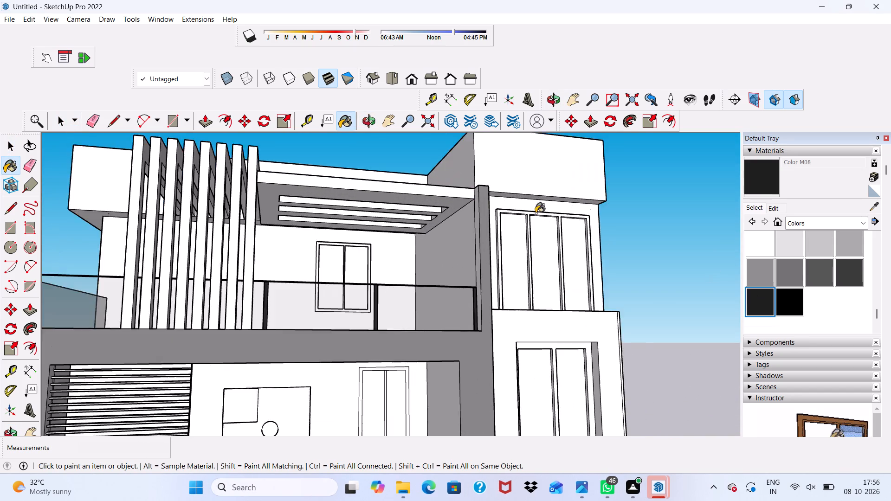
scroll(536, 213, up, 11)
click(549, 208)
Paint the top reveals and the left-facing inner faces of the tower window's right jamb and mullions with Color M08.
scroll(574, 272, up, 2)
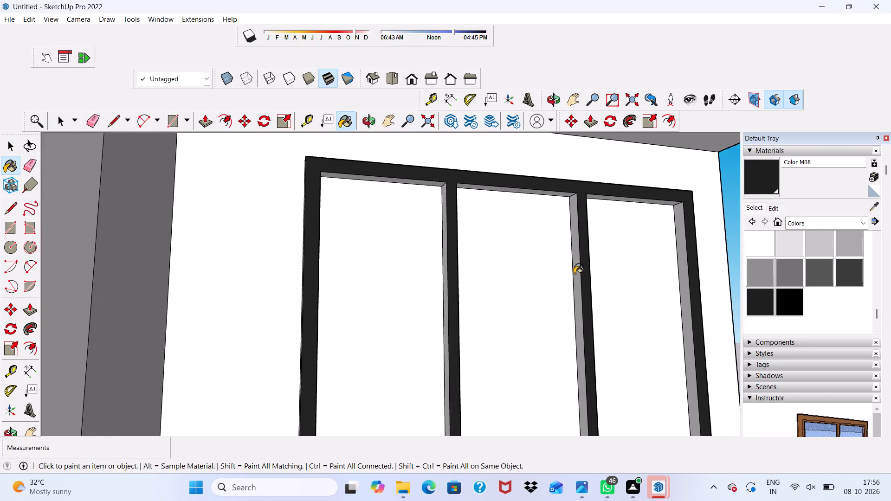
scroll(574, 274, up, 3)
click(690, 264)
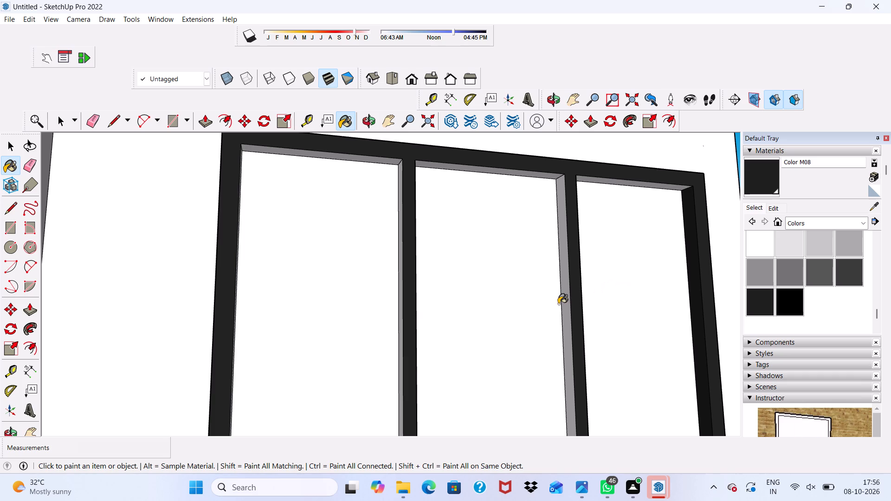
click(562, 304)
click(587, 179)
scroll(588, 186, up, 1)
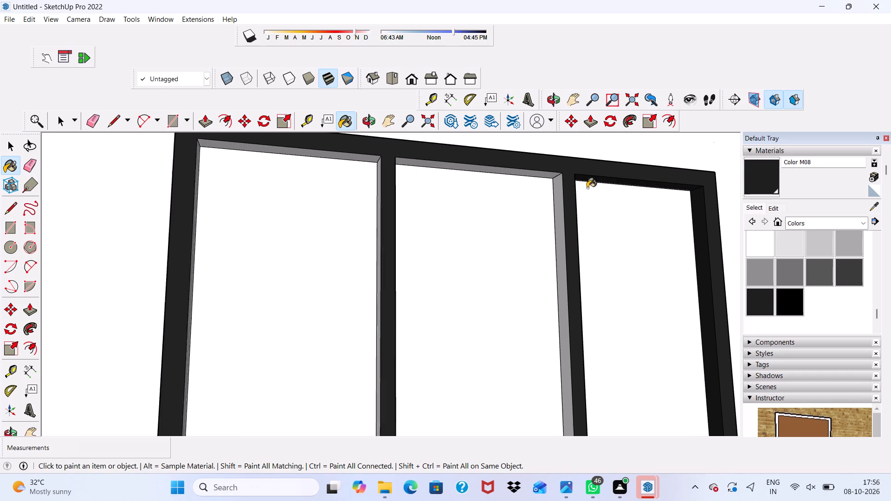
scroll(587, 188, up, 2)
click(551, 224)
click(535, 173)
scroll(535, 173, down, 2)
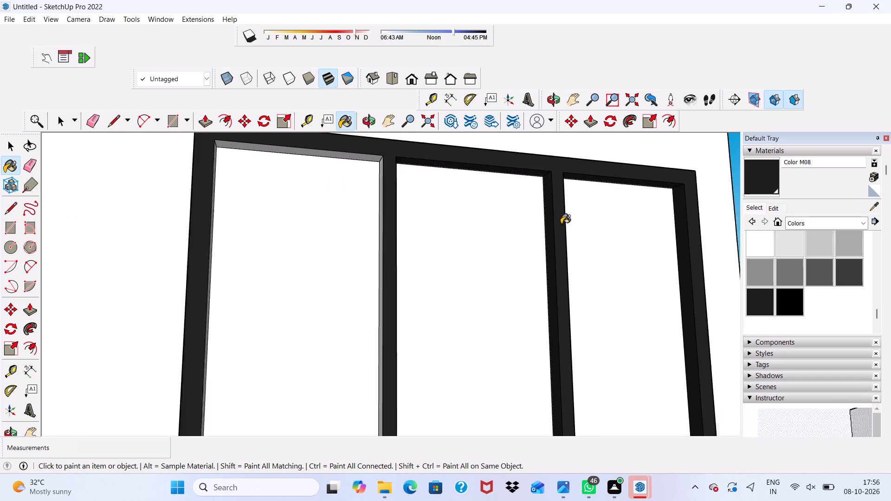
scroll(561, 224, down, 7)
scroll(466, 305, up, 8)
click(443, 207)
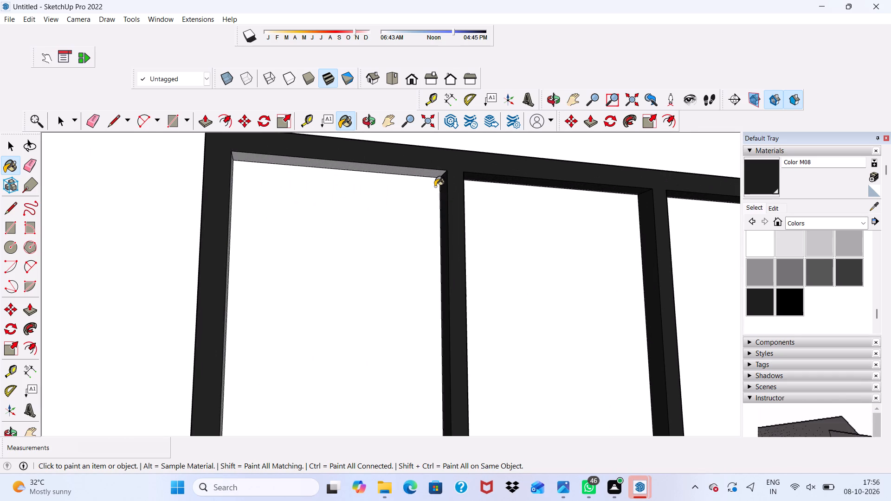
click(434, 177)
Paint the upper edge face of the tower's top-floor window frame with Color M08, undoing any fill that lands on the wall.
scroll(434, 176, down, 10)
middle_drag(392, 250, 376, 348)
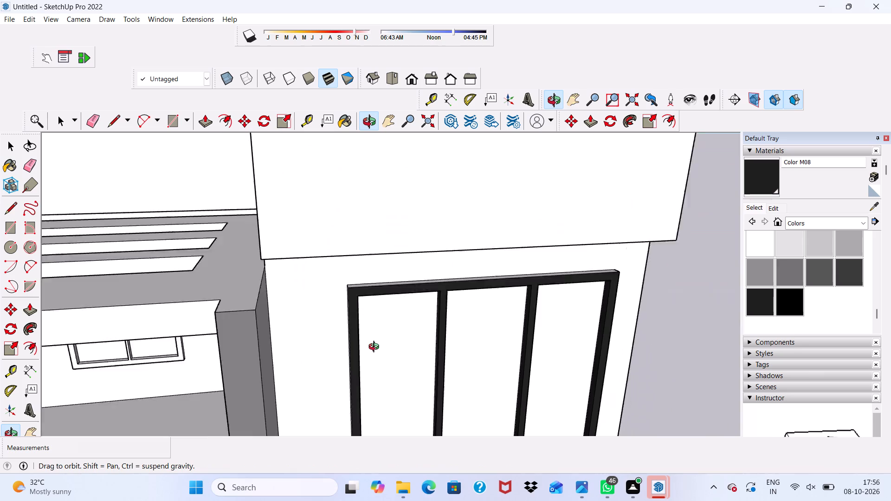
middle_drag(376, 348, 371, 335)
scroll(369, 313, up, 4)
scroll(363, 271, down, 1)
scroll(363, 271, up, 2)
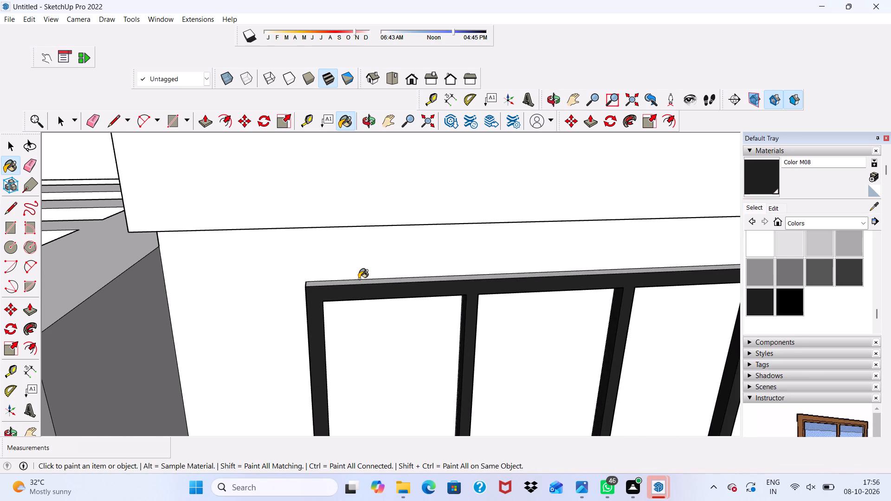
click(359, 279)
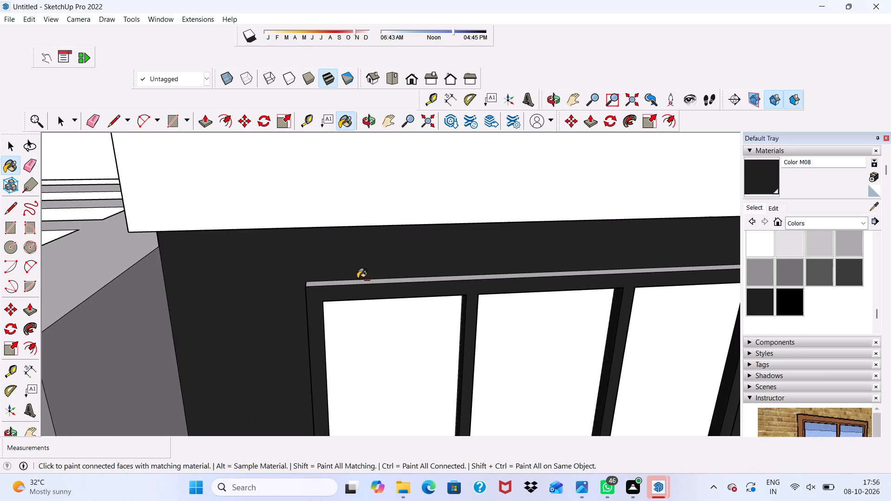
key(ctrl+z)
scroll(347, 280, up, 4)
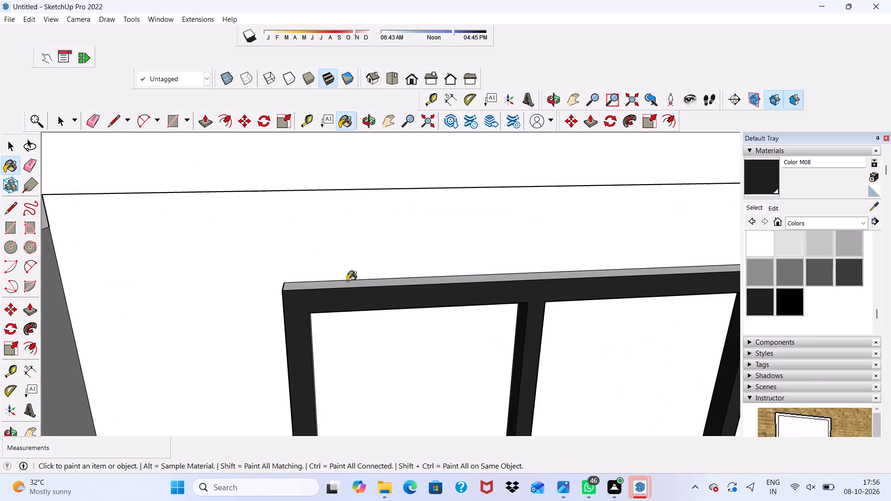
click(347, 281)
Paint the left outer side face of the tower's top-floor window frame with Color M08.
scroll(322, 268, down, 3)
middle_drag(327, 276, 348, 272)
scroll(327, 276, down, 1)
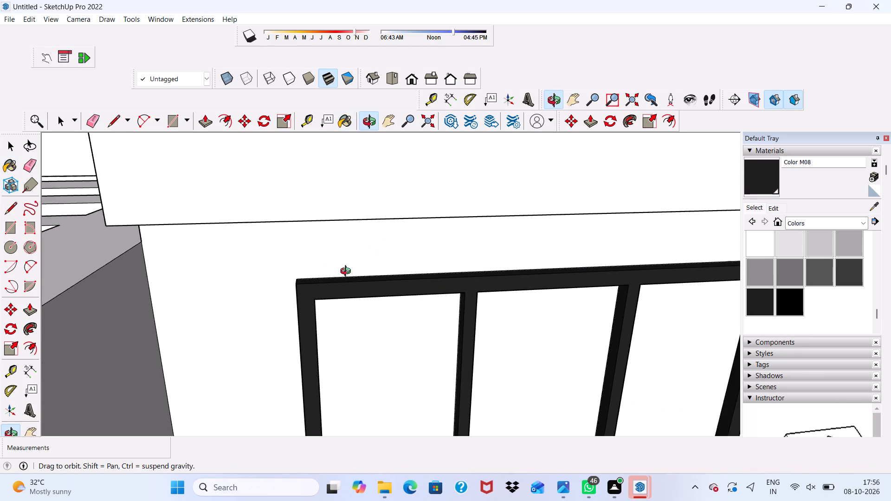
middle_drag(348, 272, 476, 224)
middle_drag(455, 239, 314, 236)
scroll(495, 305, up, 2)
scroll(549, 292, up, 4)
click(536, 277)
Paint the tower window frame's right outer side and the right-facing inner faces of its mullions and left jamb with Color M08.
scroll(521, 272, down, 8)
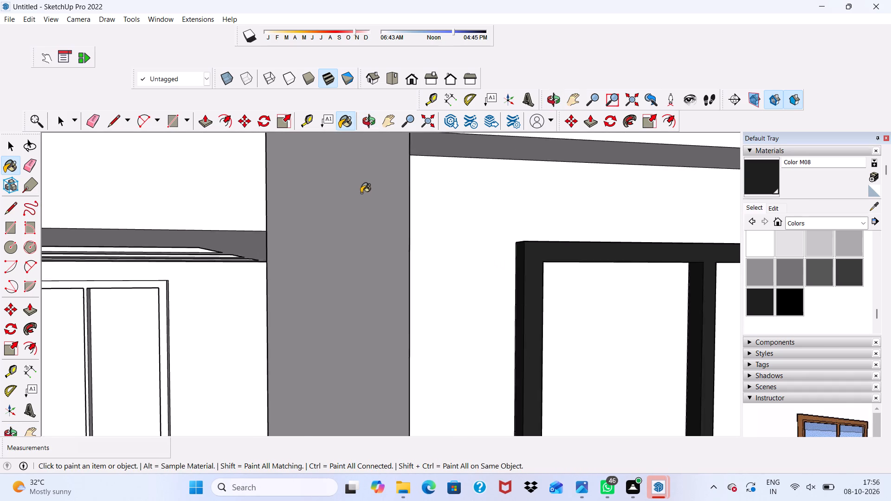
scroll(361, 193, down, 16)
scroll(515, 238, up, 1)
scroll(523, 234, down, 1)
middle_drag(523, 234, 314, 229)
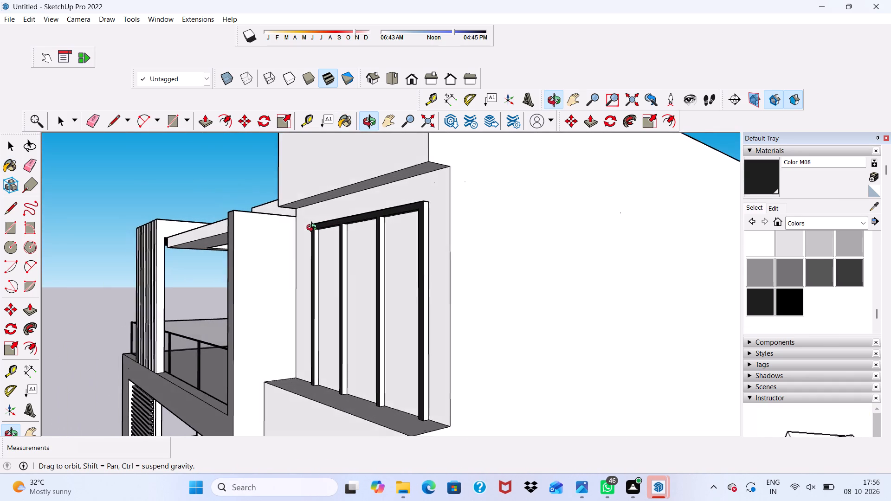
middle_drag(314, 229, 315, 228)
scroll(412, 227, up, 8)
click(442, 212)
scroll(369, 259, up, 2)
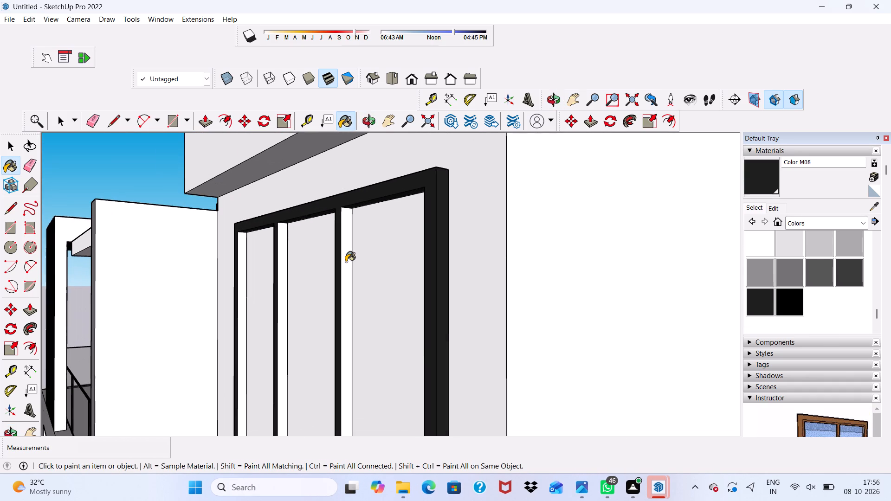
scroll(346, 262, up, 2)
click(345, 262)
click(253, 273)
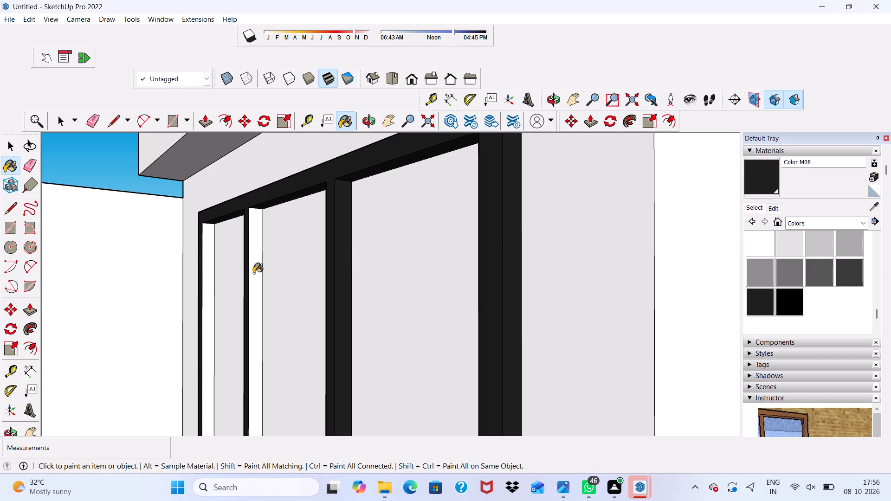
scroll(213, 278, up, 3)
click(205, 276)
Paint the front face of the two-pane window frame under the upper terrace's pergola with Color M08.
scroll(206, 265, down, 4)
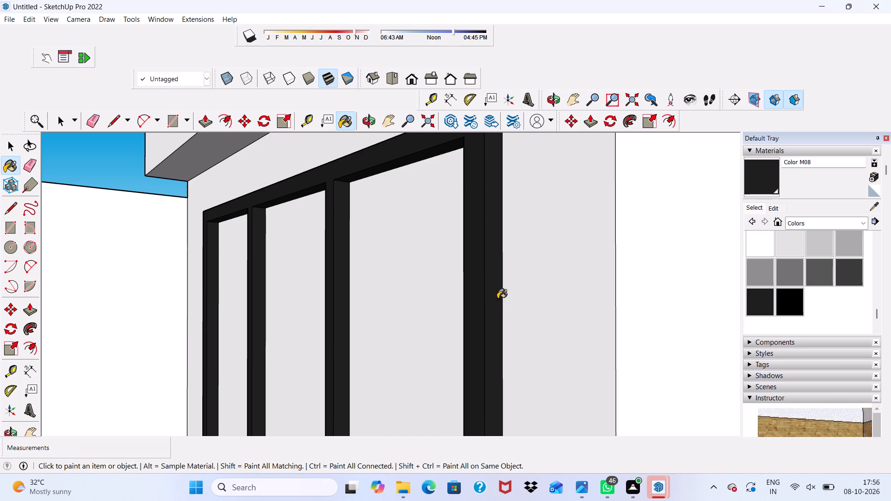
scroll(412, 295, down, 14)
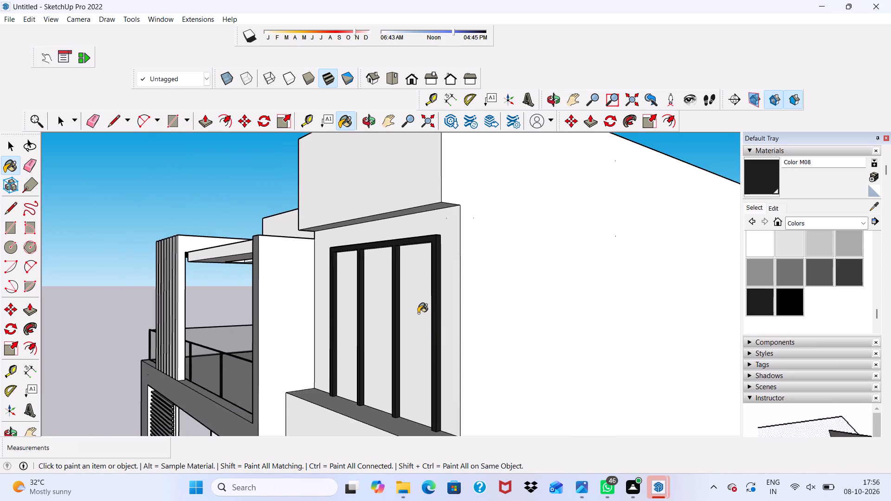
scroll(417, 312, down, 2)
middle_drag(417, 312, 620, 302)
scroll(417, 312, down, 1)
scroll(385, 265, up, 4)
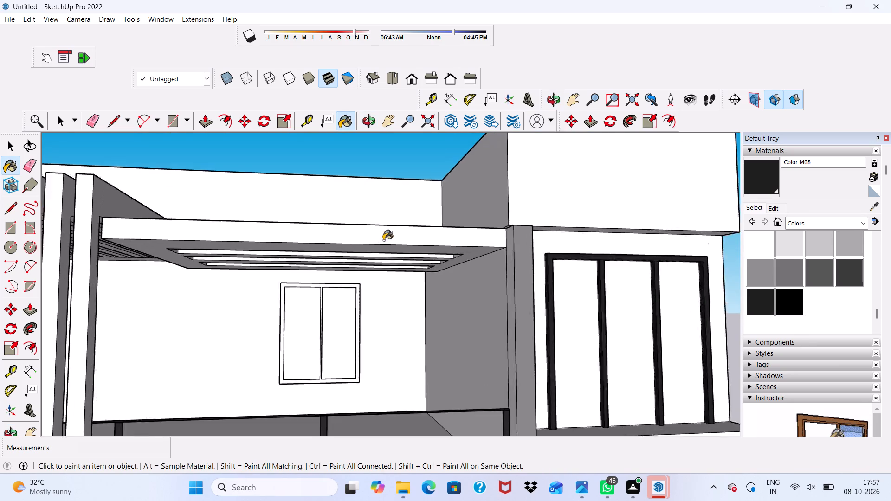
scroll(383, 240, down, 4)
scroll(359, 295, up, 16)
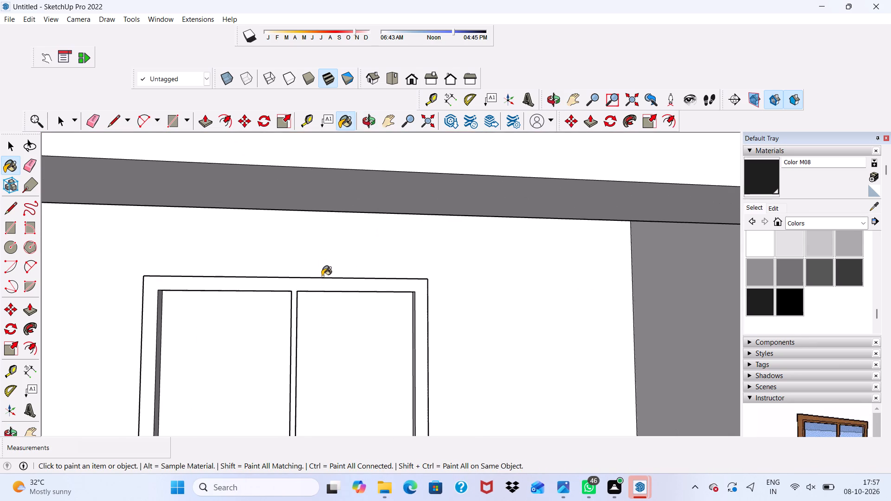
scroll(322, 276, up, 2)
click(307, 285)
Paint the terrace window's top reveals, right jamb's inner face and left-facing mullion side with Color M08.
scroll(307, 285, down, 7)
middle_drag(345, 316, 401, 239)
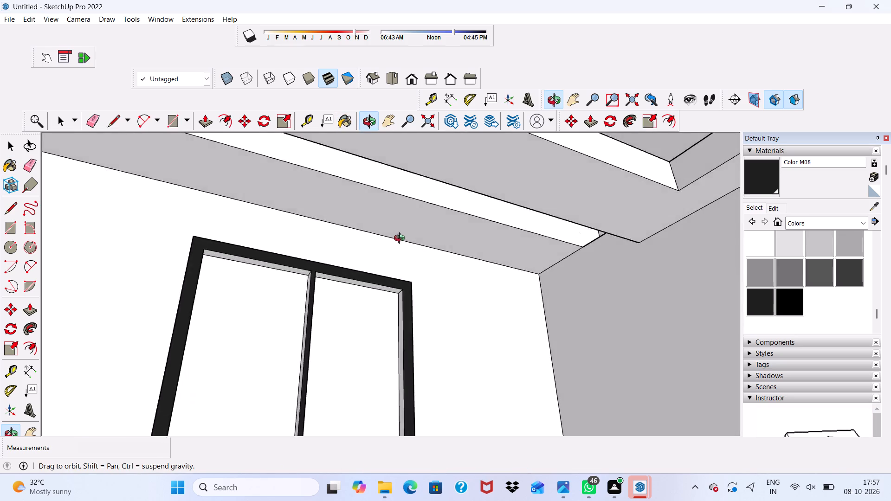
middle_drag(401, 239, 482, 277)
scroll(427, 319, up, 8)
click(396, 301)
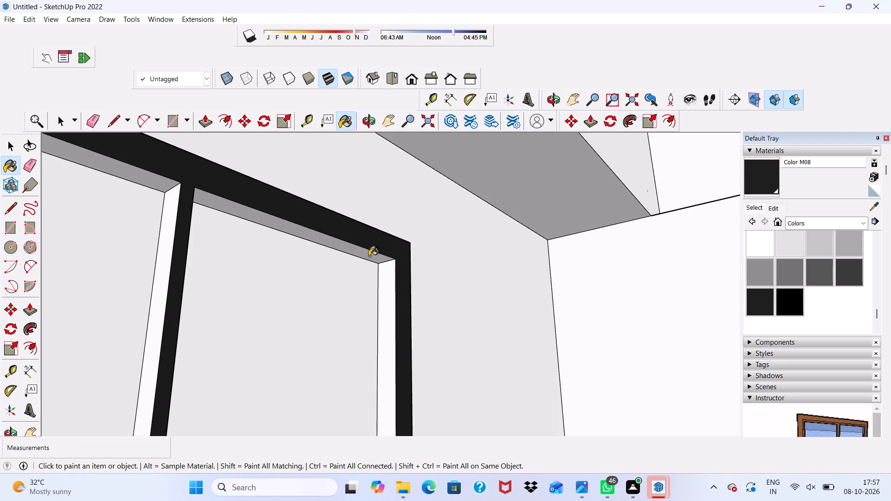
click(369, 256)
click(392, 300)
scroll(213, 272, up, 2)
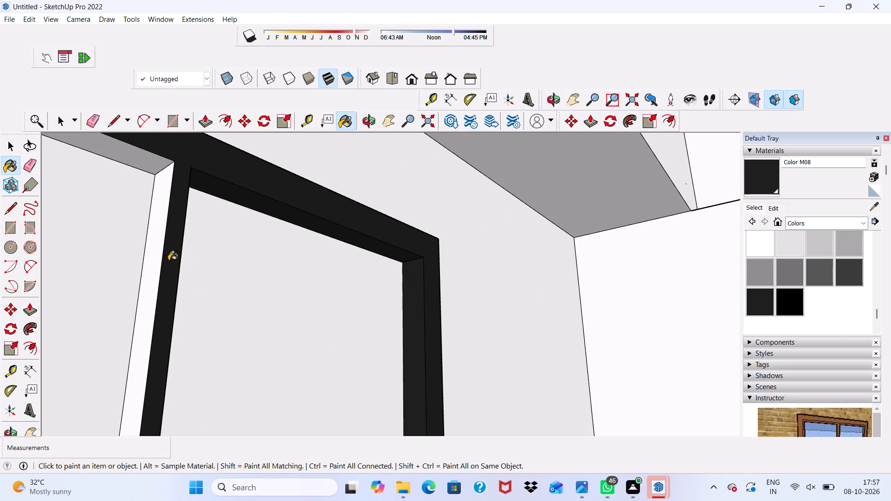
click(155, 259)
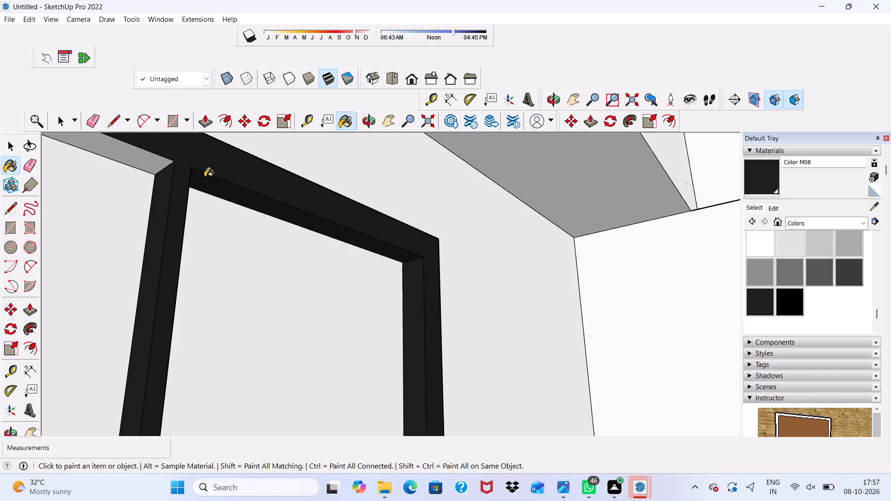
click(137, 156)
Paint the left outer side face of the terrace window frame with Color M08.
scroll(177, 143, down, 15)
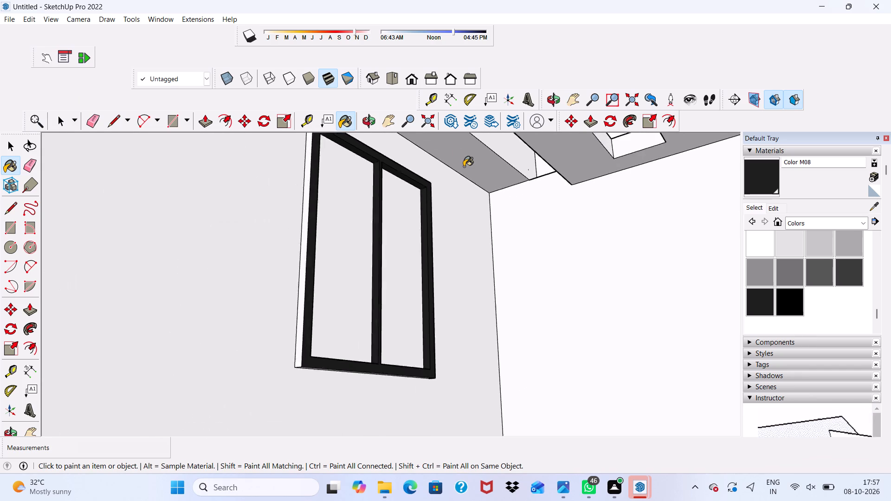
middle_drag(464, 167, 506, 160)
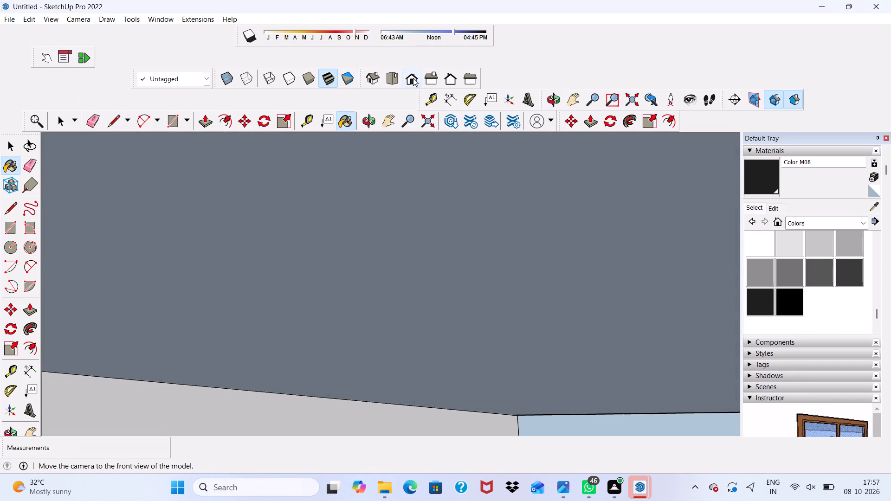
click(413, 78)
scroll(413, 88, down, 14)
scroll(256, 218, up, 1)
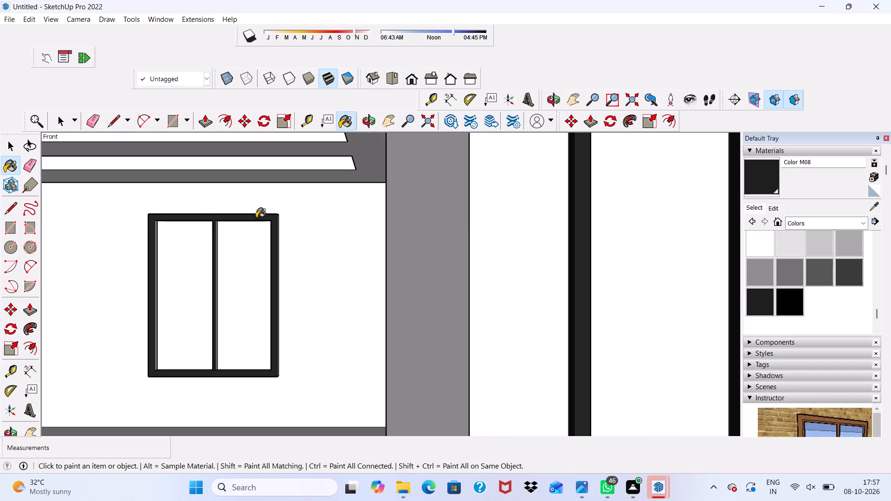
scroll(235, 207, down, 1)
middle_drag(220, 217, 400, 233)
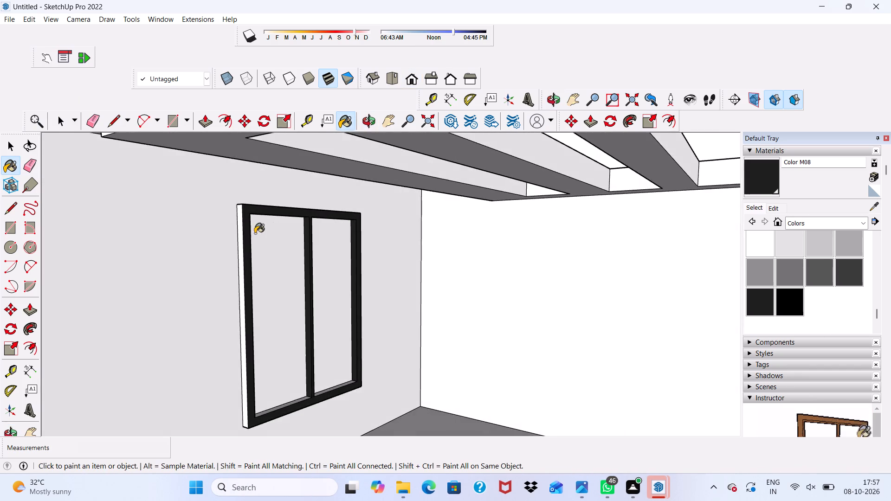
scroll(255, 233, up, 7)
click(230, 228)
Paint the terrace window's two bottom reveals and its left jamb's inner face with Color M08.
scroll(249, 210, down, 3)
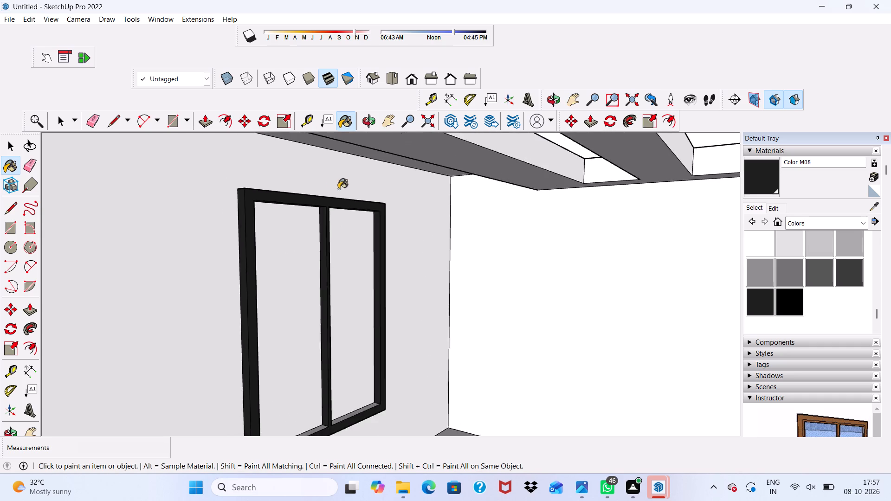
scroll(338, 189, down, 7)
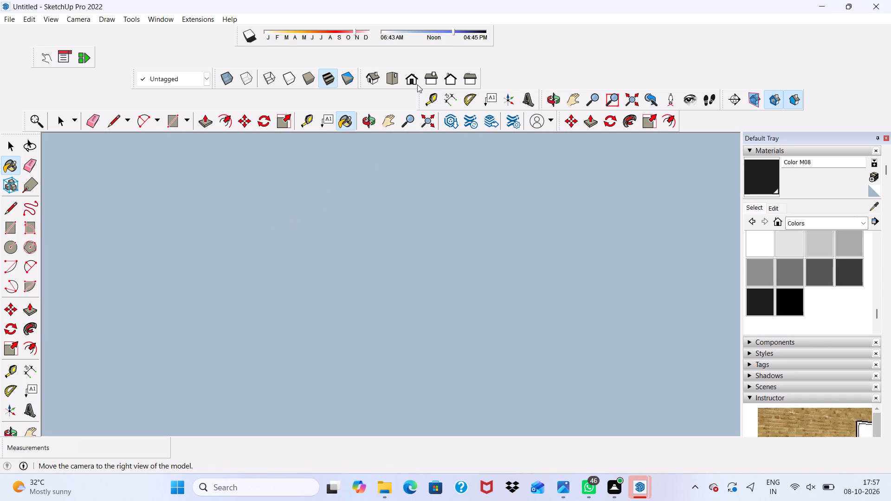
click(417, 82)
scroll(419, 209, down, 7)
middle_drag(207, 218, 174, 296)
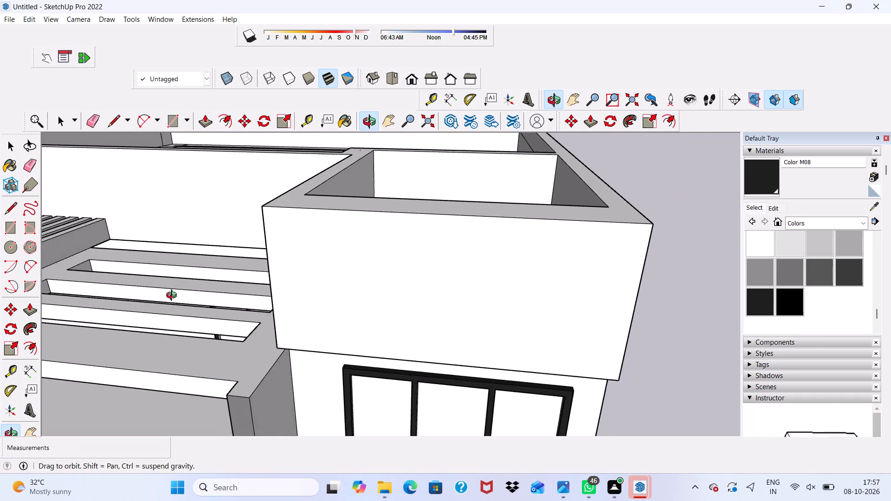
middle_drag(174, 296, 196, 270)
scroll(193, 296, up, 19)
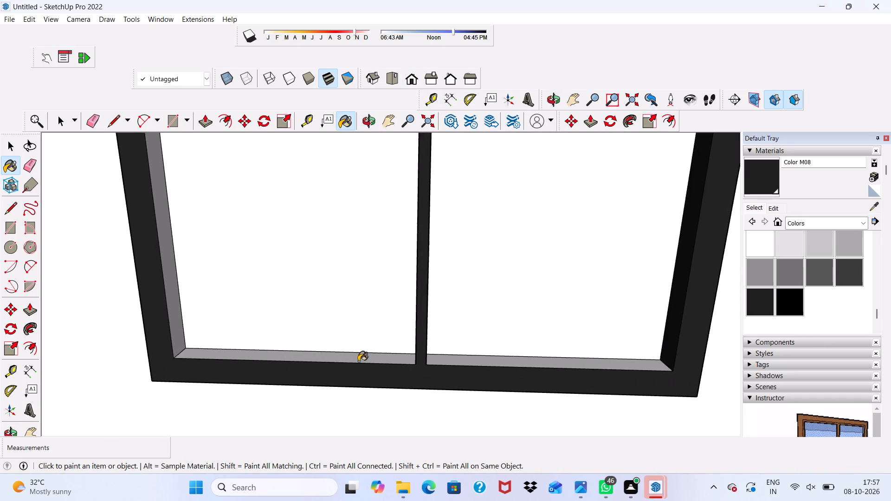
scroll(358, 361, up, 2)
click(341, 353)
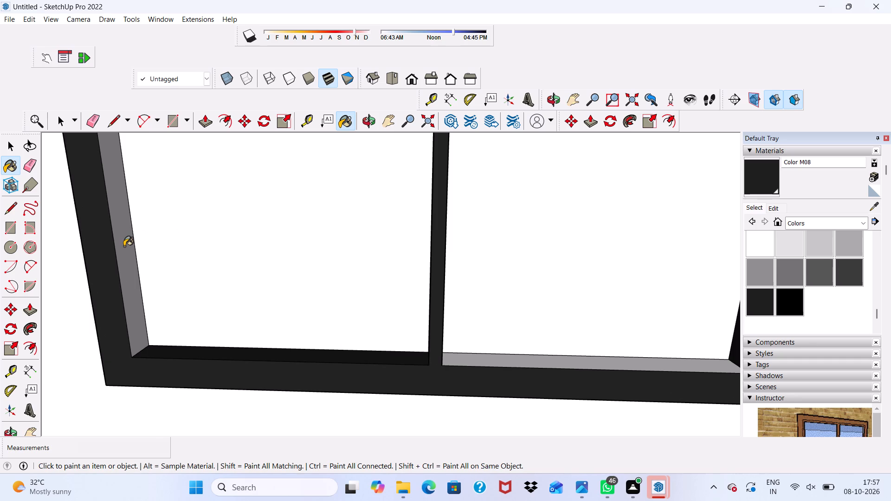
click(124, 246)
scroll(581, 396, up, 1)
click(560, 354)
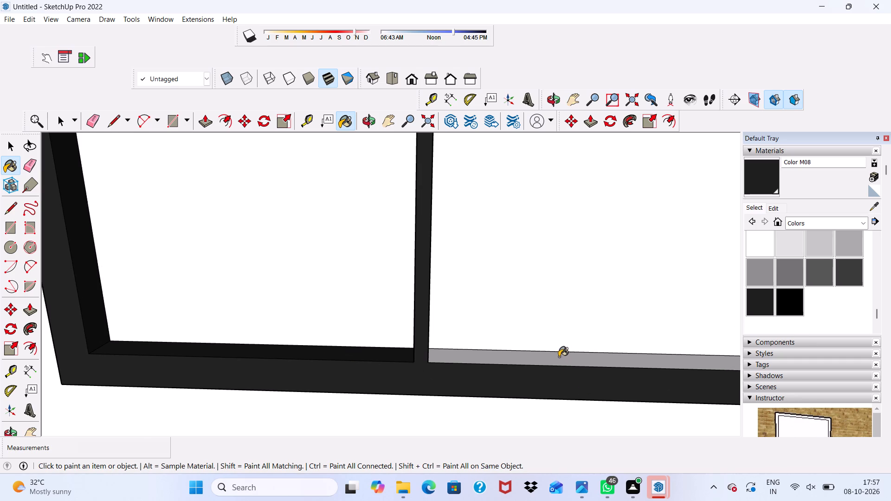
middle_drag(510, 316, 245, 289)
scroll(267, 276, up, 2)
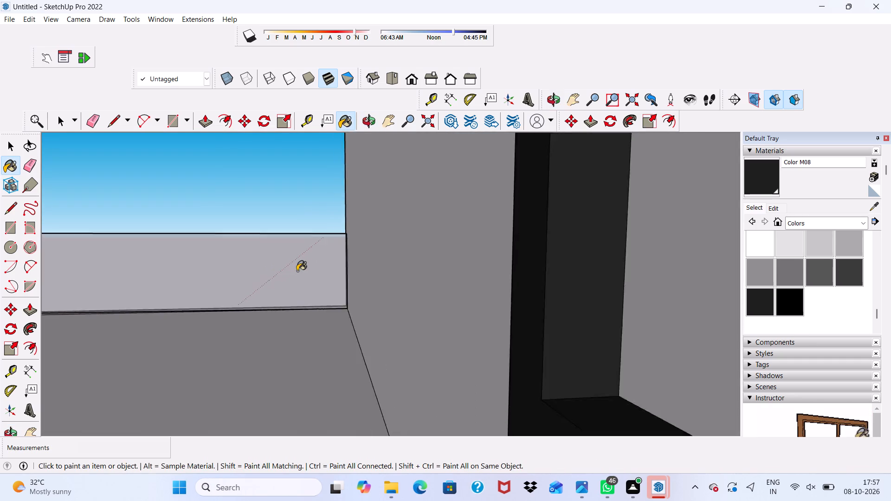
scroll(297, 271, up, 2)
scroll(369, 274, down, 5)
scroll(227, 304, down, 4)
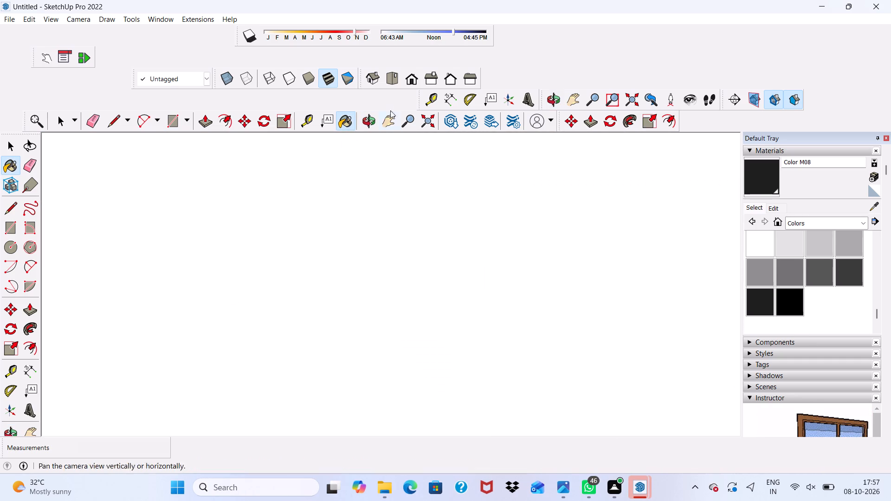
Paint the terrace window frame's right outer side face and the mullion's right-facing side with Color M08.
click(414, 78)
scroll(281, 310, down, 4)
scroll(279, 311, down, 20)
scroll(279, 311, down, 10)
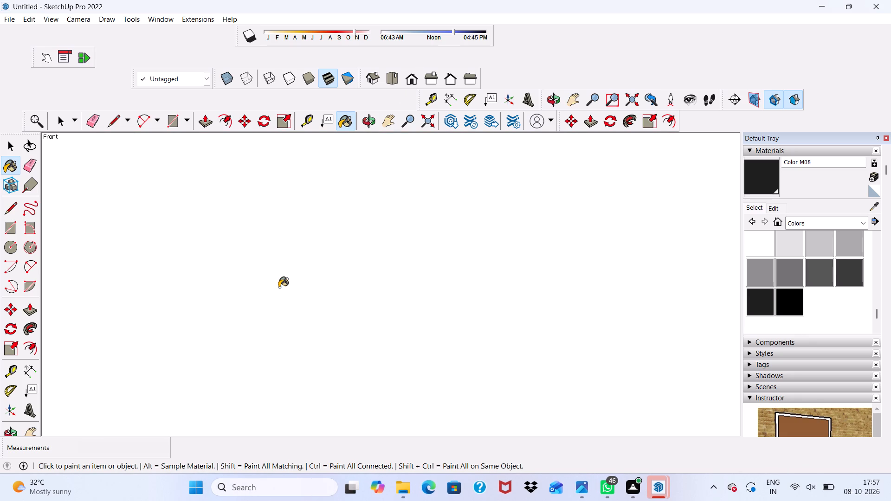
scroll(279, 287, down, 20)
scroll(279, 287, down, 16)
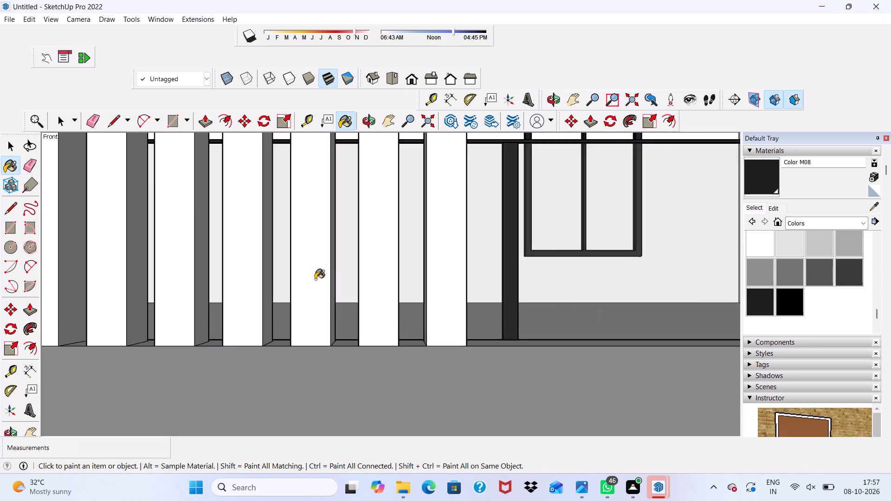
scroll(315, 279, down, 12)
scroll(601, 199, up, 10)
middle_drag(527, 192, 426, 205)
scroll(467, 213, up, 10)
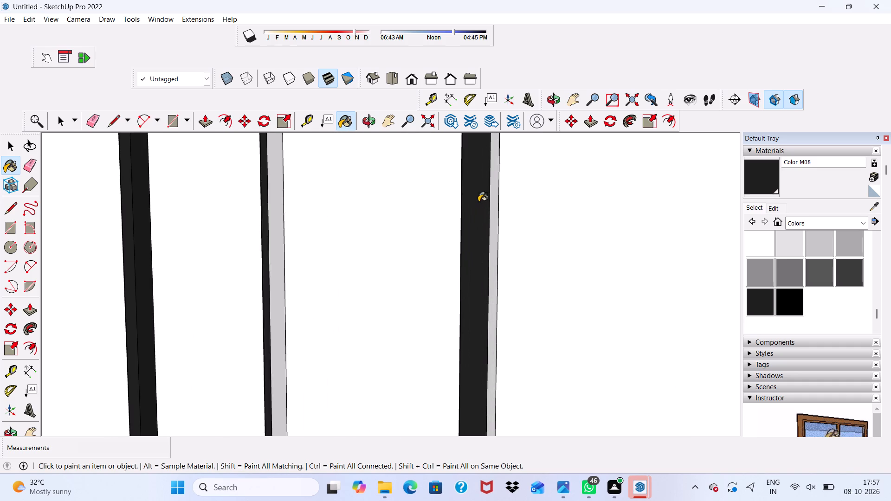
scroll(478, 202, up, 1)
click(495, 233)
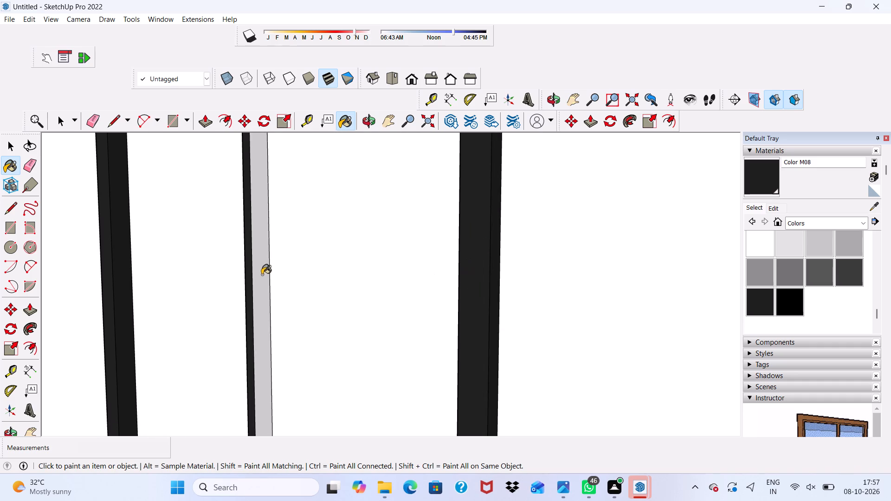
click(257, 274)
Paint the top outer face of the terrace window frame with Color M08.
scroll(251, 270, down, 5)
middle_drag(229, 274, 497, 281)
scroll(497, 246, down, 5)
scroll(425, 296, down, 2)
middle_drag(425, 295, 350, 306)
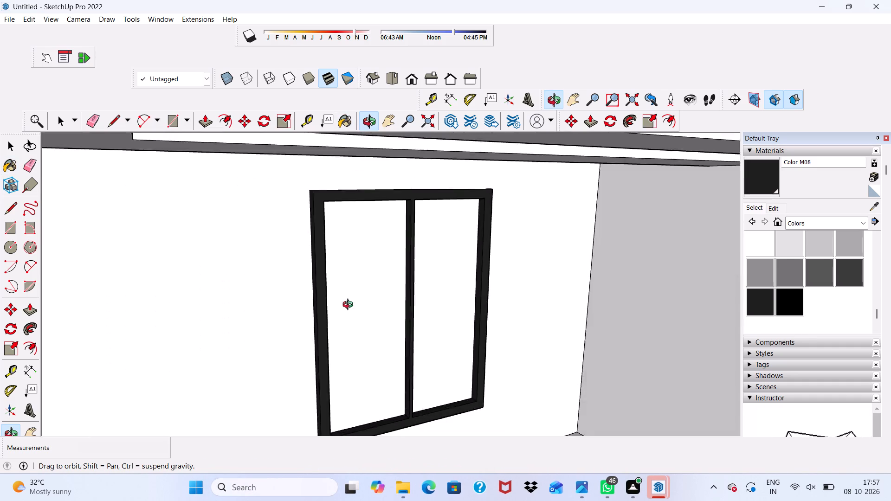
middle_drag(350, 306, 298, 303)
scroll(346, 217, up, 13)
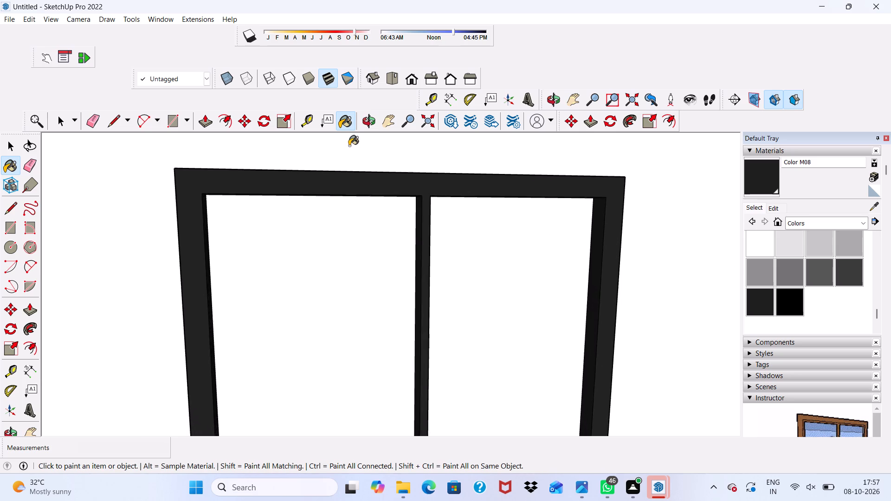
scroll(349, 146, up, 6)
middle_drag(349, 146, 321, 194)
scroll(321, 194, up, 3)
click(321, 195)
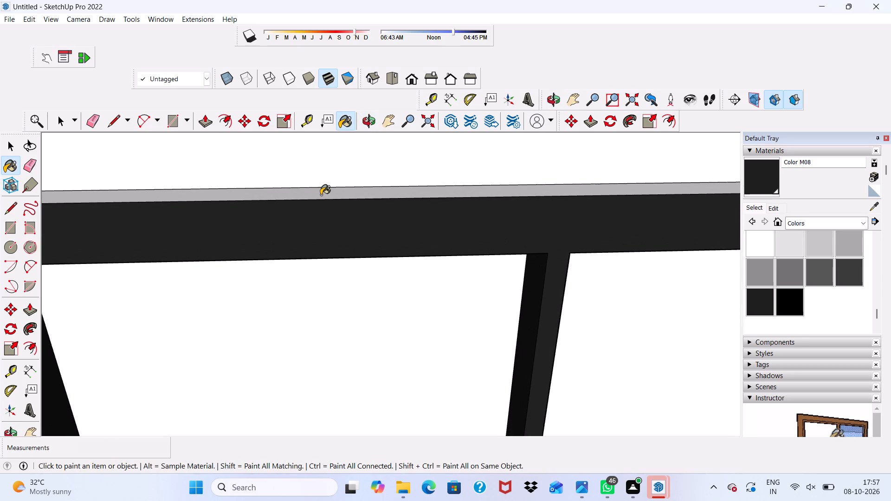
Push/Pull the frame face of the two-pane window inside the grey-framed balcony outward by 3".
scroll(321, 195, down, 10)
click(416, 77)
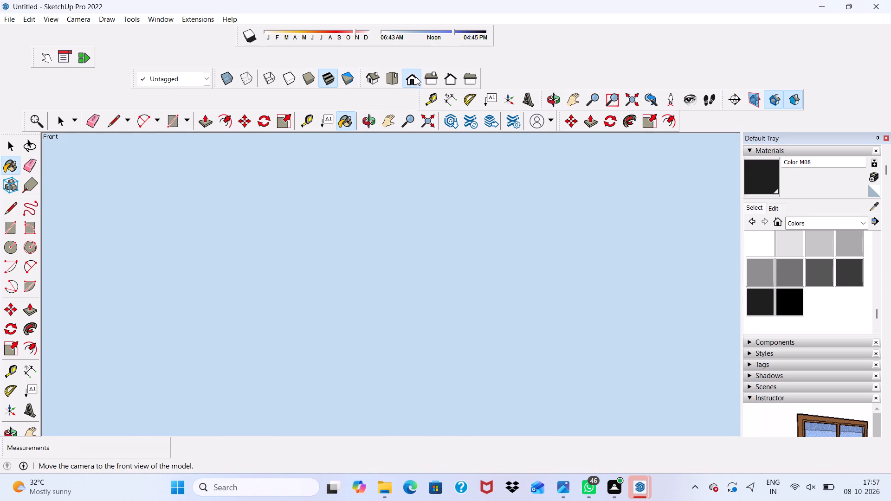
scroll(413, 104, down, 20)
scroll(413, 104, down, 12)
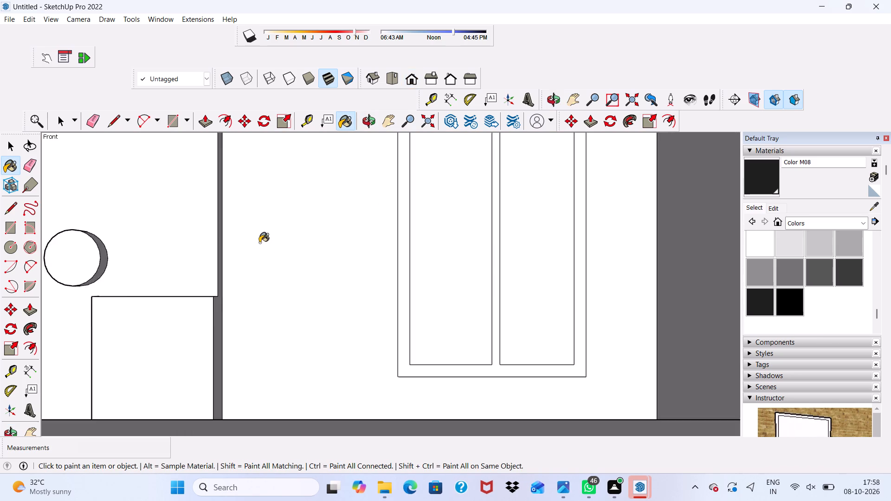
scroll(259, 243, down, 17)
scroll(324, 205, up, 13)
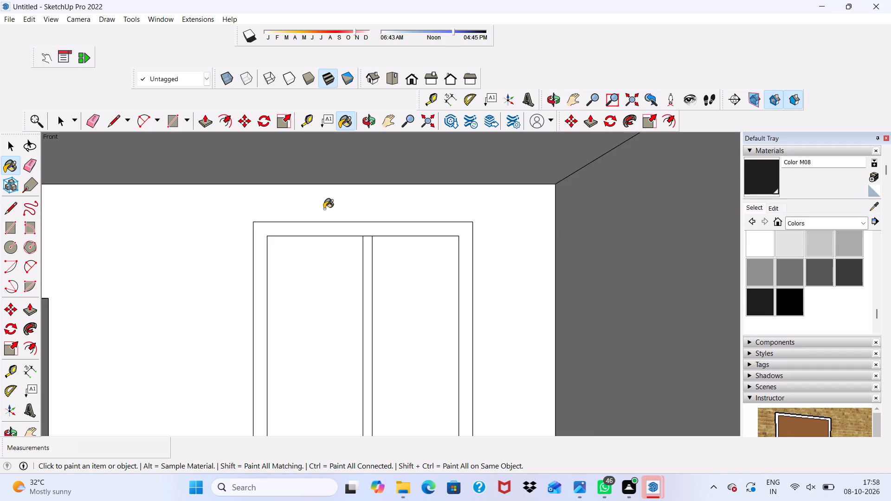
scroll(324, 209, up, 10)
middle_drag(221, 233, 117, 269)
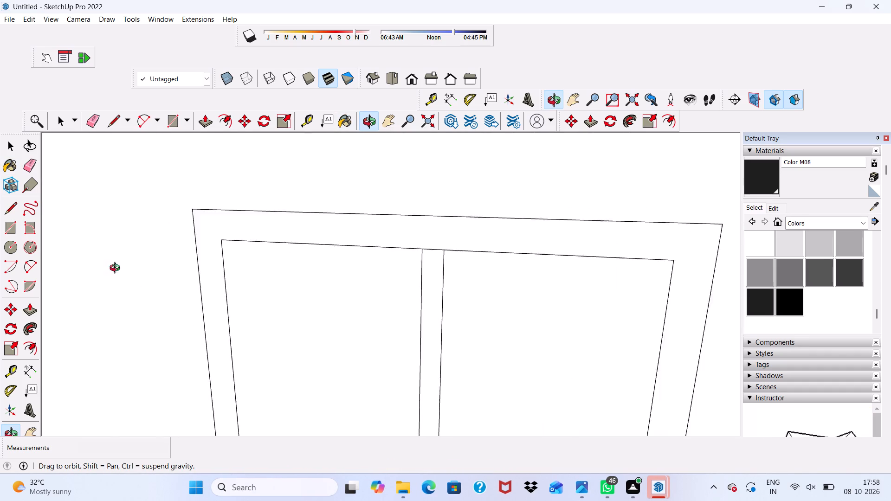
middle_drag(117, 269, 61, 234)
scroll(288, 238, up, 1)
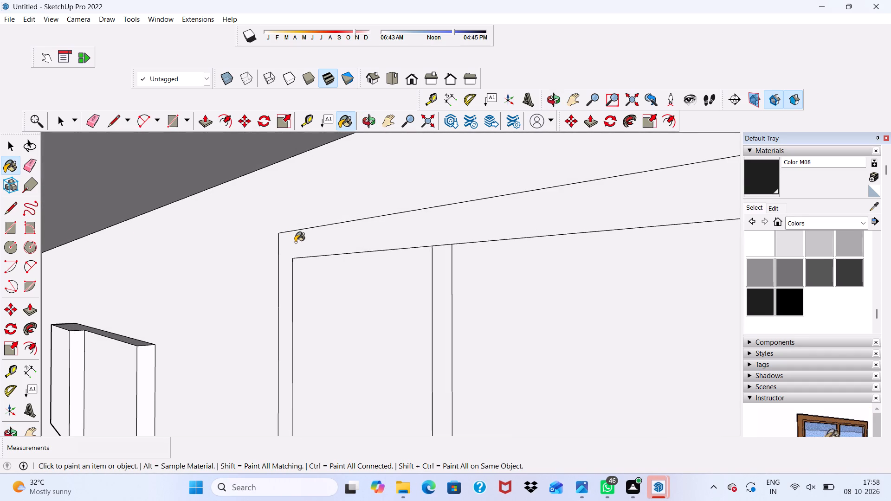
key(space)
click(201, 124)
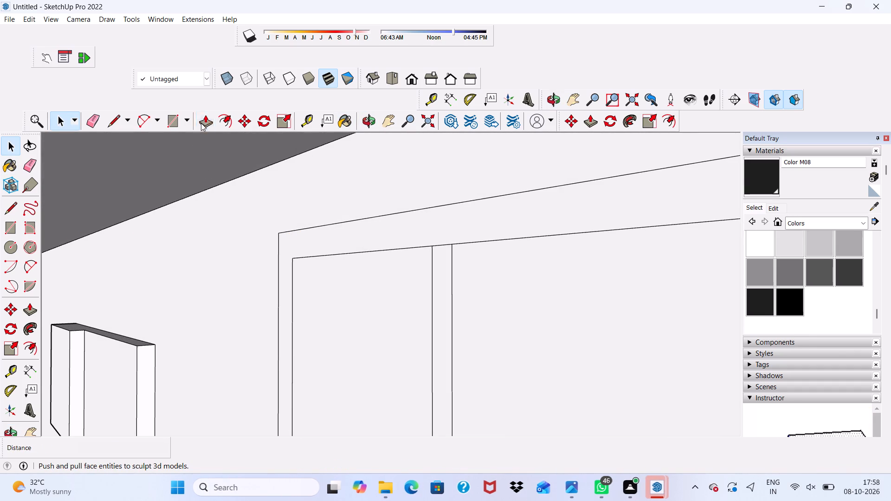
click(289, 243)
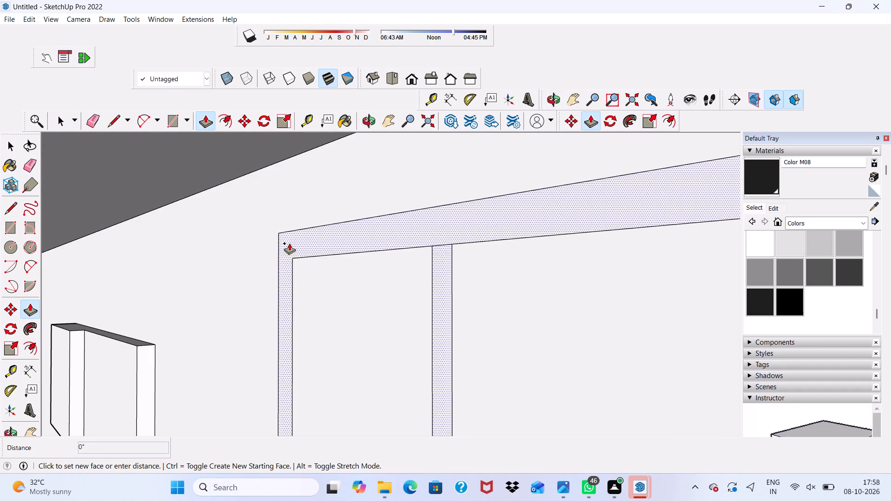
text(3")
key(Return)
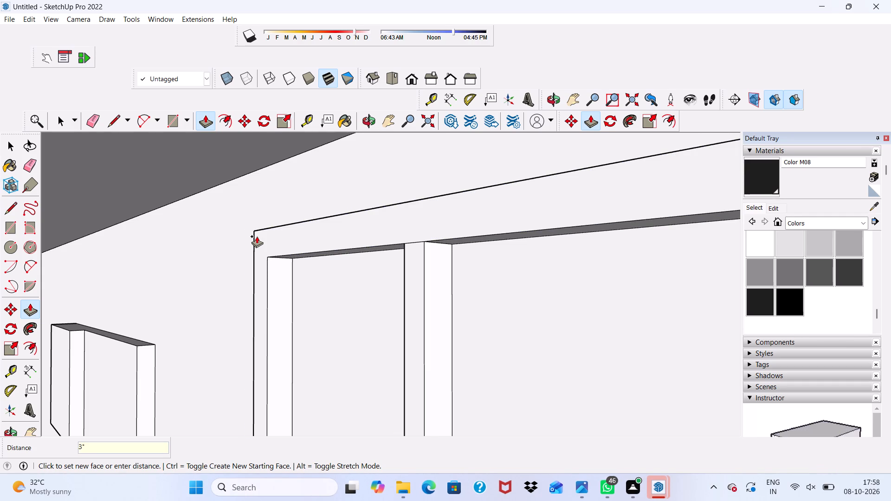
Paint the front face and left outer side face of the balcony window frame with Color M08.
scroll(257, 236, up, 1)
scroll(257, 236, down, 7)
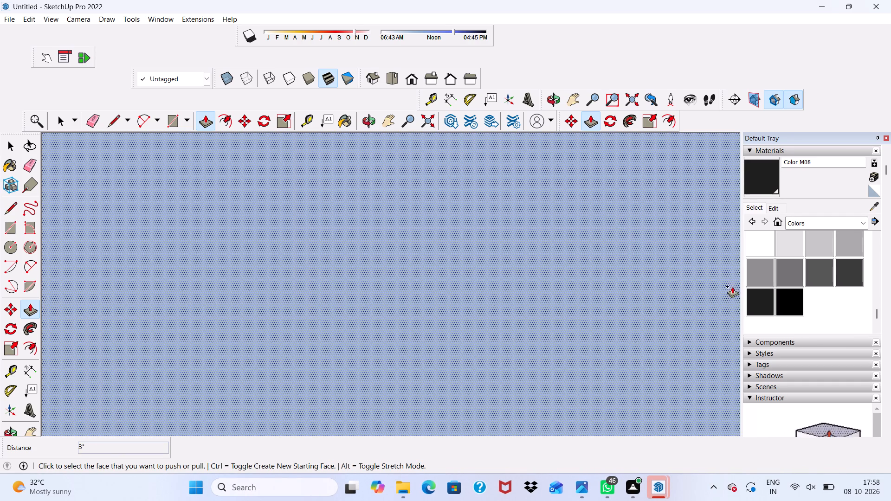
click(758, 295)
scroll(550, 183, up, 3)
scroll(436, 147, down, 15)
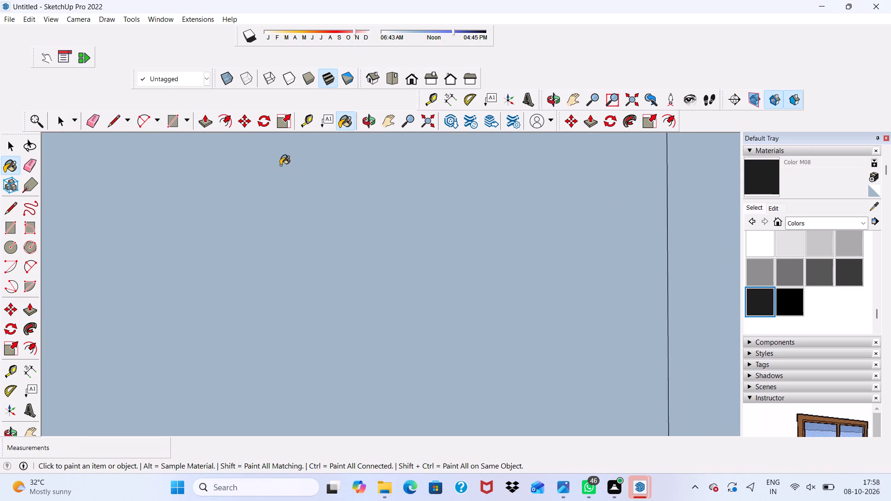
scroll(280, 165, down, 20)
scroll(280, 165, down, 20)
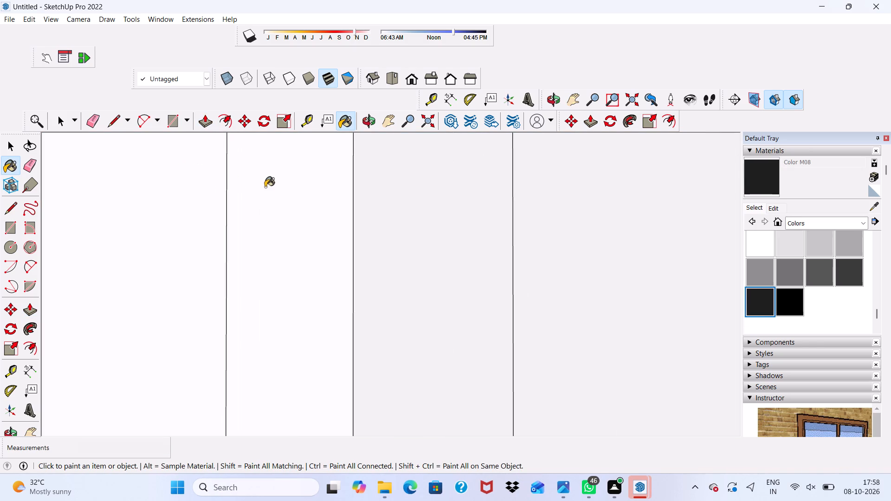
scroll(265, 187, down, 20)
scroll(265, 187, down, 19)
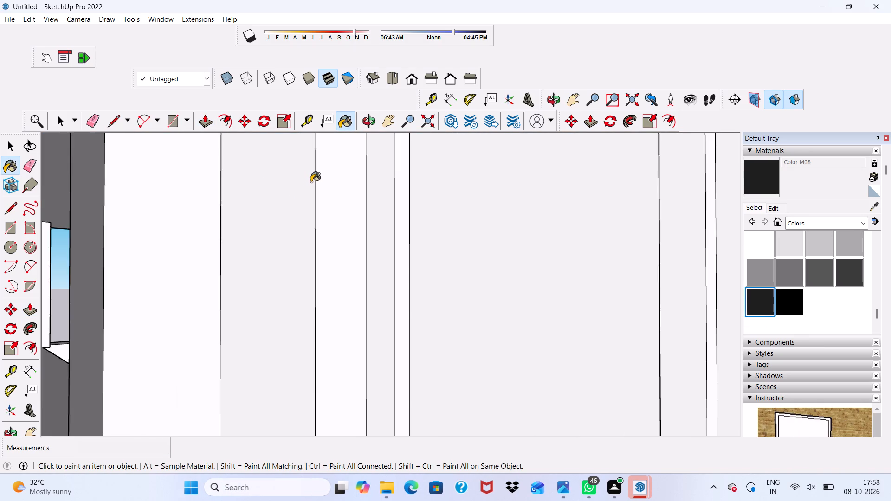
scroll(311, 182, down, 20)
scroll(311, 182, down, 9)
scroll(228, 189, up, 5)
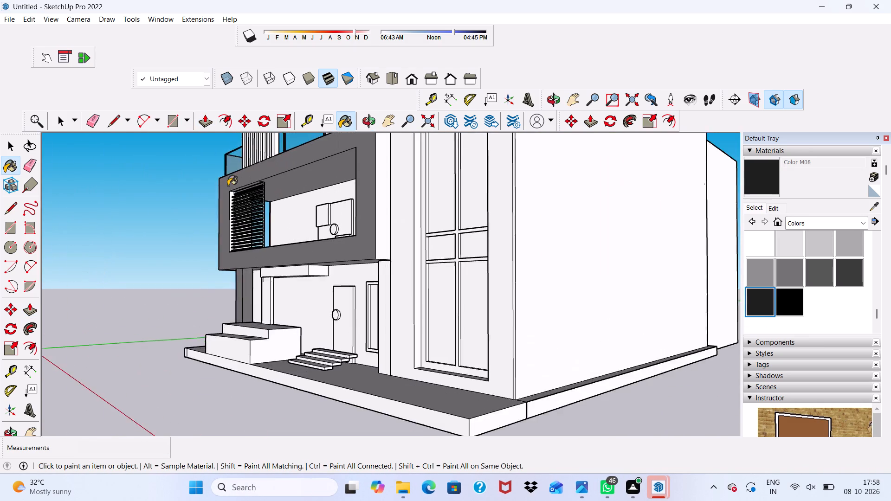
scroll(228, 186, up, 7)
scroll(268, 196, down, 1)
middle_drag(272, 203, 465, 237)
scroll(517, 257, up, 10)
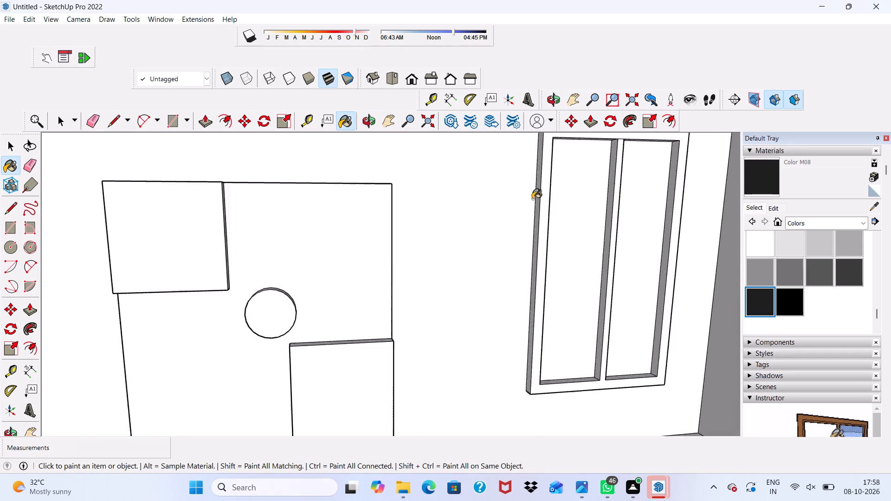
scroll(532, 199, up, 7)
click(550, 184)
scroll(546, 184, up, 6)
click(537, 183)
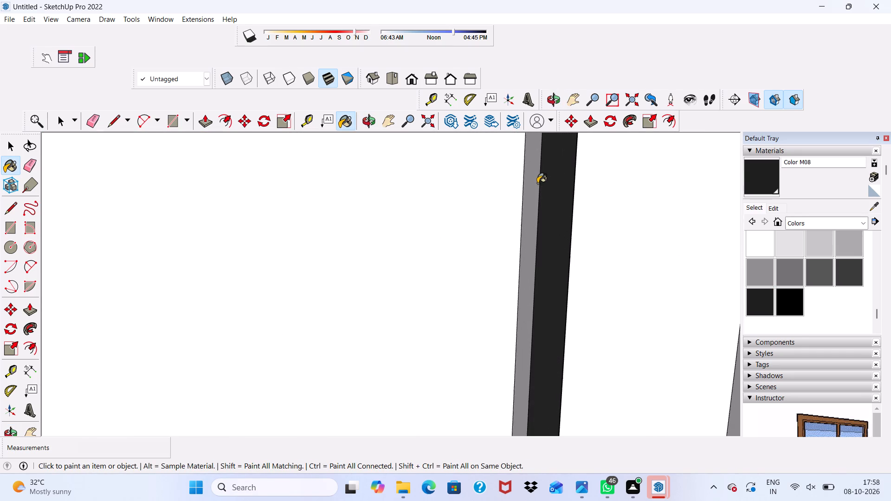
Paint the balcony window's left-facing mullion side and its right jamb's inner face with Color M08.
scroll(536, 183, down, 11)
scroll(623, 250, up, 3)
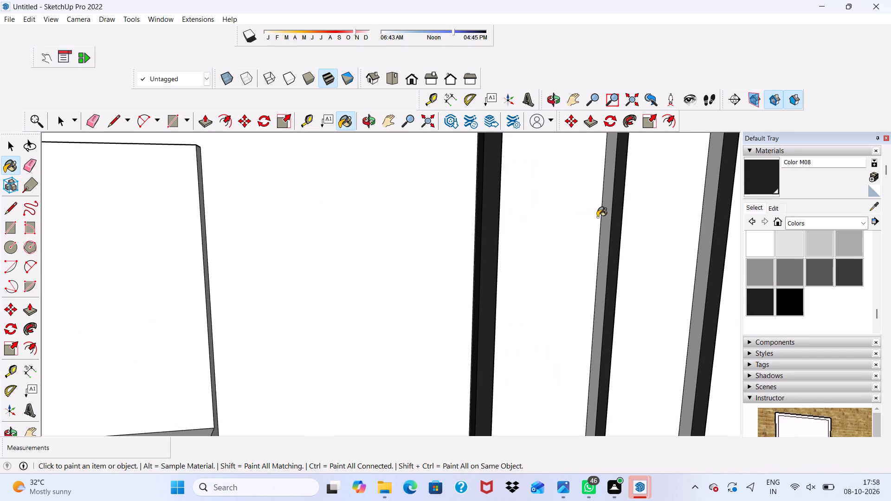
click(605, 215)
scroll(672, 215, up, 1)
click(714, 217)
Paint the balcony window's two bottom reveals and its left jamb's inner face with Color M08.
scroll(668, 201, down, 2)
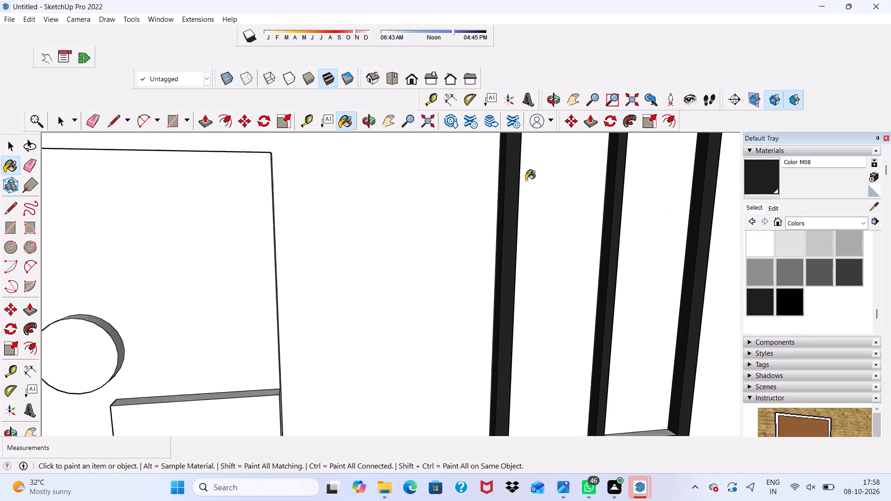
scroll(526, 180, down, 8)
scroll(531, 297, up, 3)
scroll(532, 297, down, 1)
scroll(536, 306, up, 11)
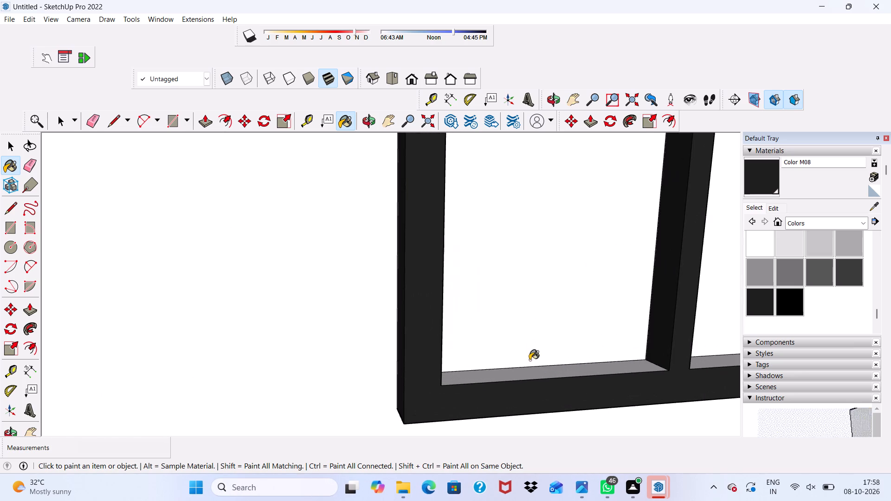
scroll(529, 360, up, 6)
click(485, 379)
scroll(405, 352, down, 10)
scroll(570, 370, up, 6)
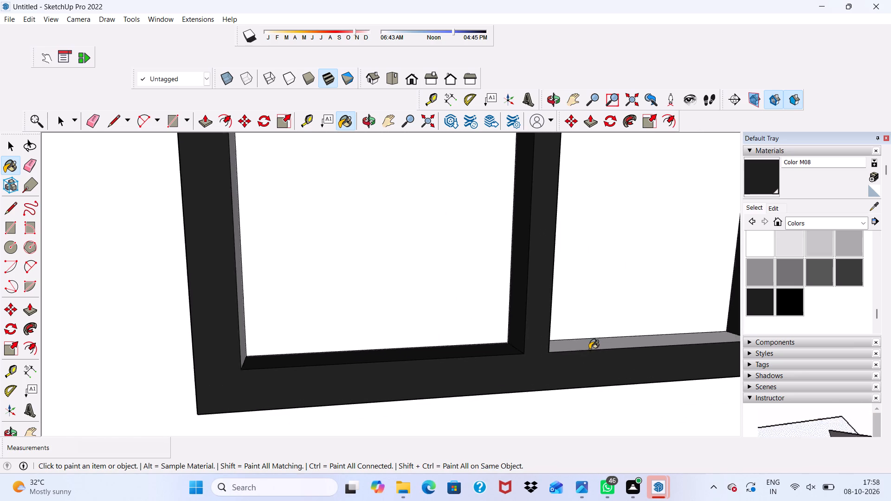
scroll(589, 349, up, 1)
click(590, 341)
scroll(270, 303, up, 2)
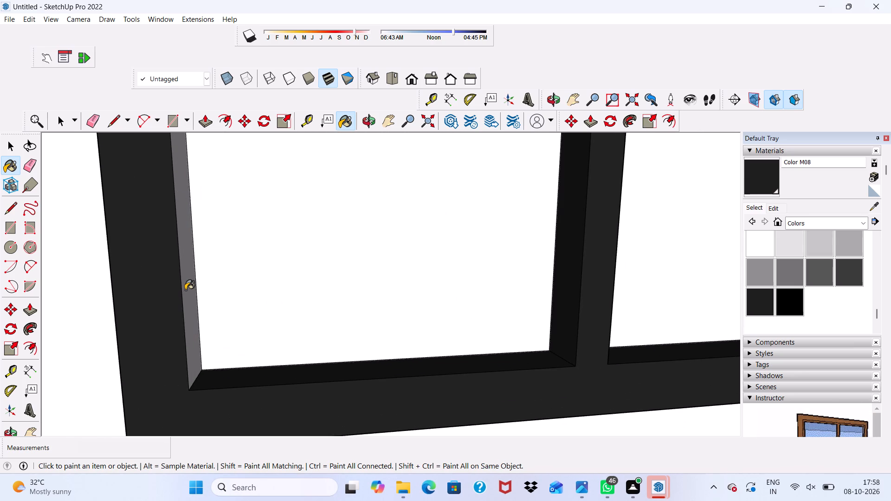
click(185, 290)
Paint the top outer face of the balcony window frame with Color M08.
scroll(199, 307, down, 20)
scroll(199, 307, down, 6)
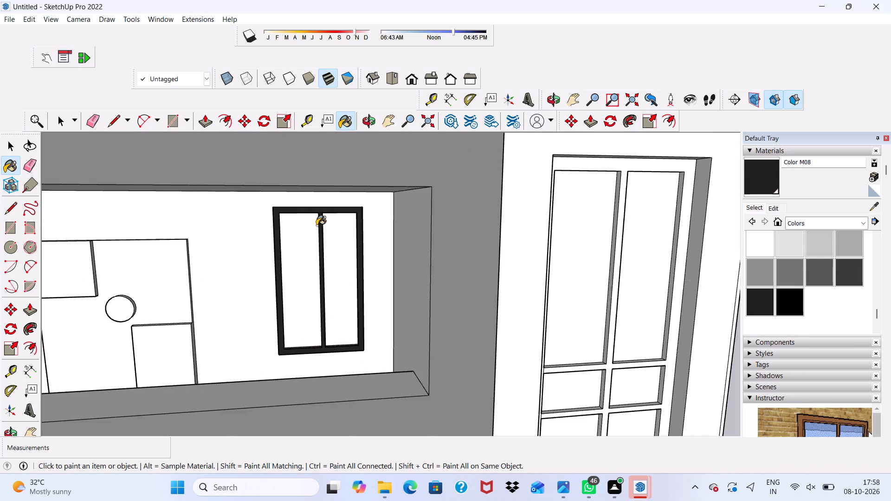
scroll(315, 195, up, 15)
middle_drag(301, 215, 274, 250)
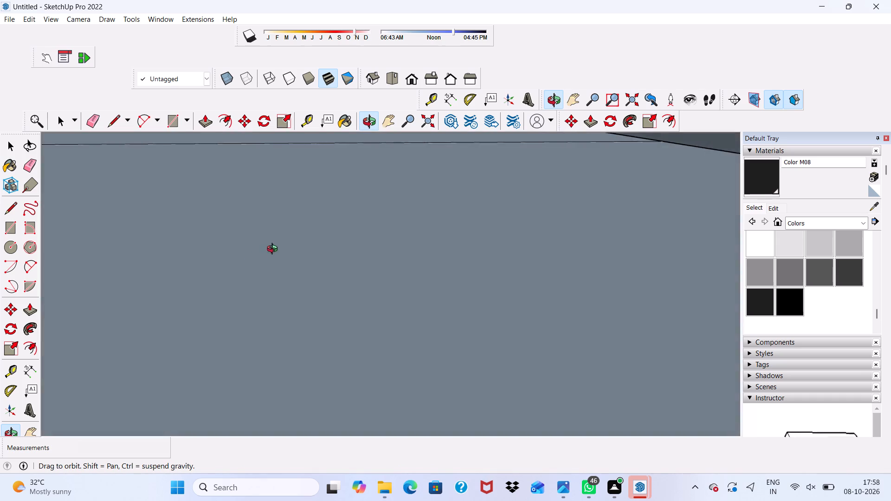
middle_drag(274, 250, 272, 206)
scroll(272, 206, up, 14)
scroll(214, 235, down, 2)
scroll(197, 258, up, 2)
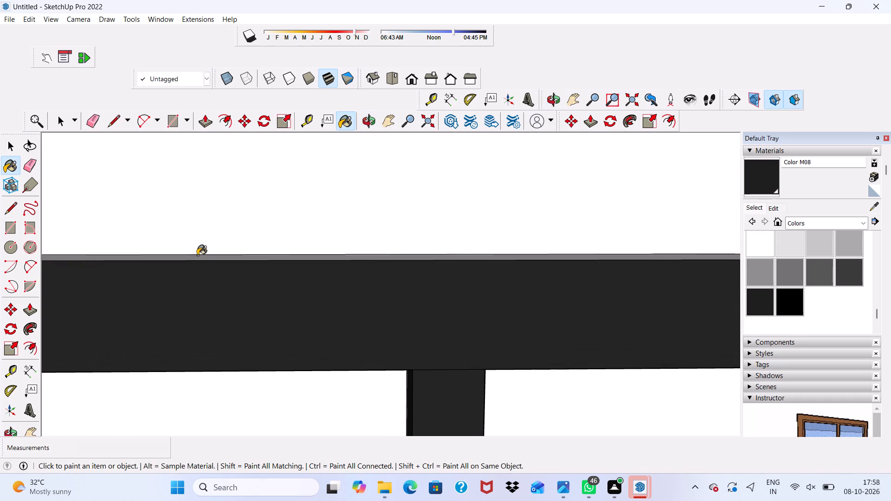
click(197, 254)
click(195, 253)
Paint the right-facing side of the balcony window's mullion with Color M08.
scroll(194, 256, down, 4)
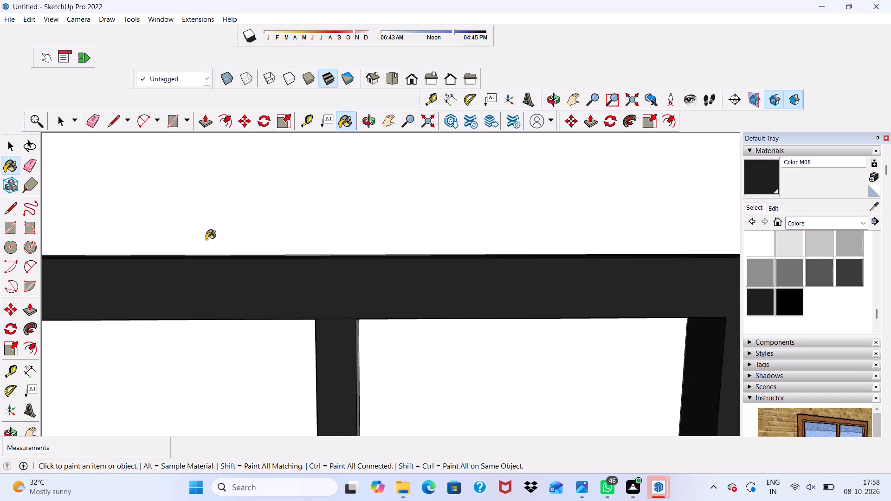
scroll(206, 240, down, 7)
middle_drag(289, 296, 199, 285)
scroll(310, 305, up, 3)
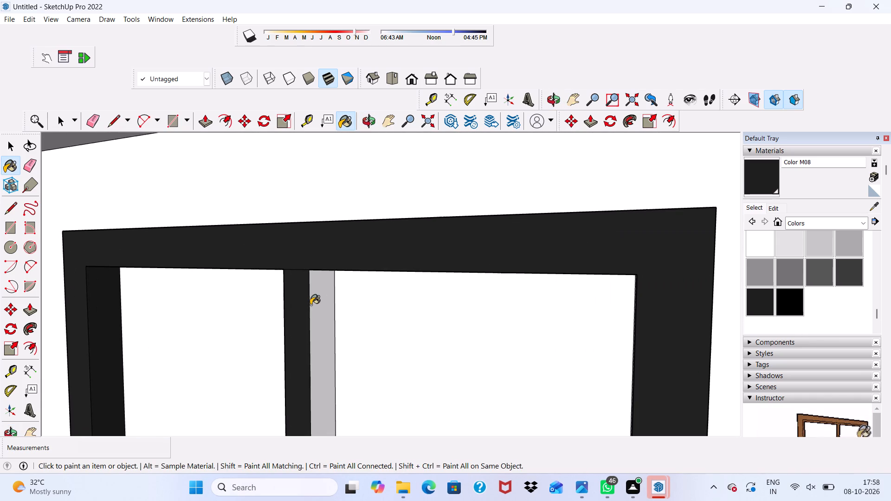
click(327, 299)
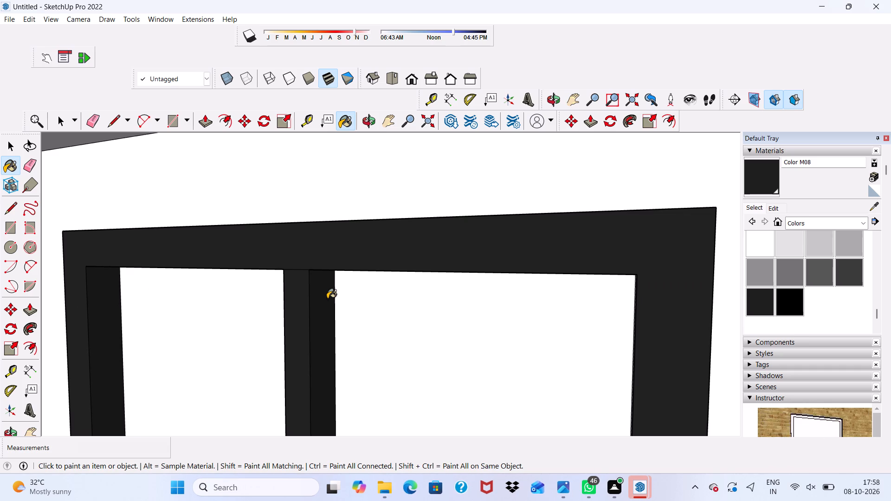
Paint the right outer side of the balcony window frame with Color M08.
scroll(434, 308, down, 3)
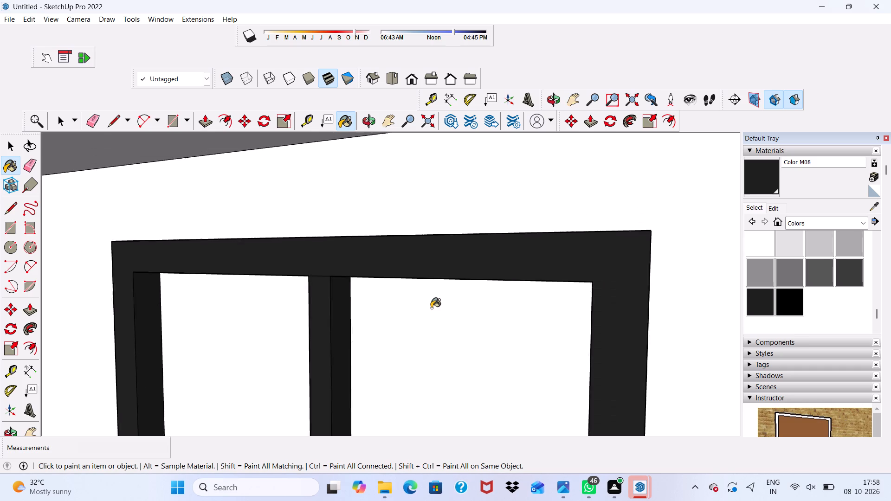
scroll(431, 308, down, 8)
middle_click(431, 308)
scroll(511, 335, up, 3)
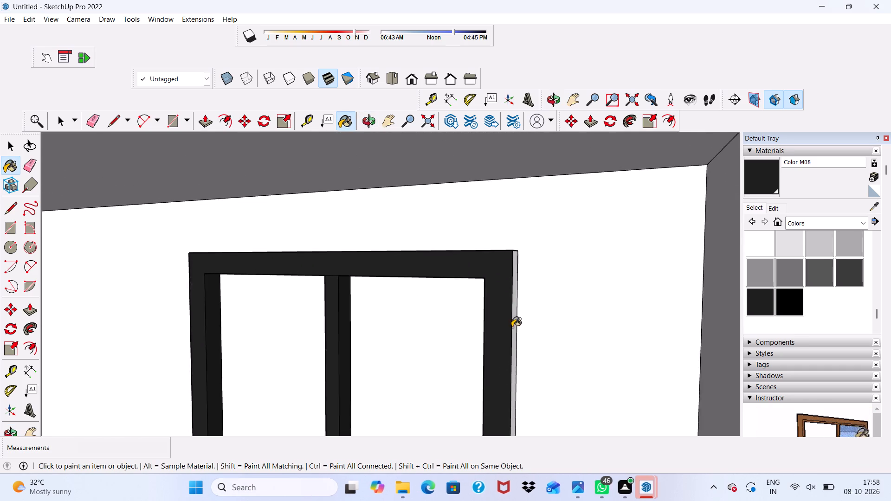
scroll(512, 327, up, 5)
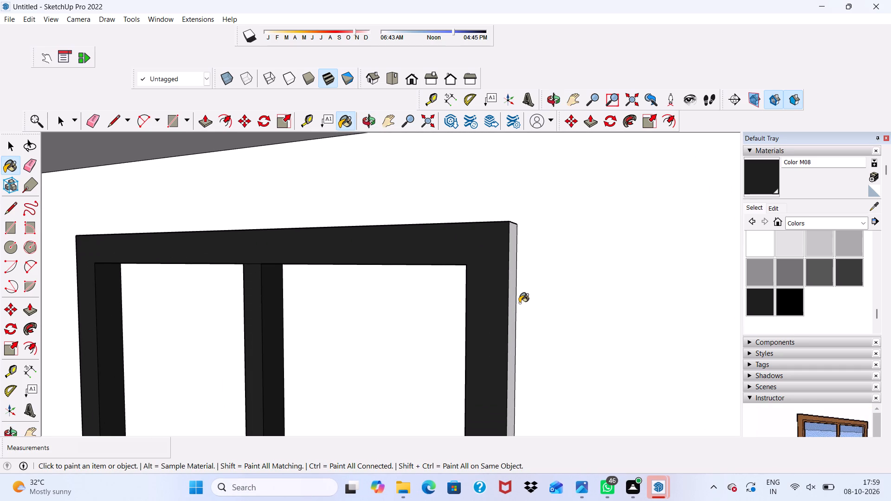
scroll(519, 303, up, 6)
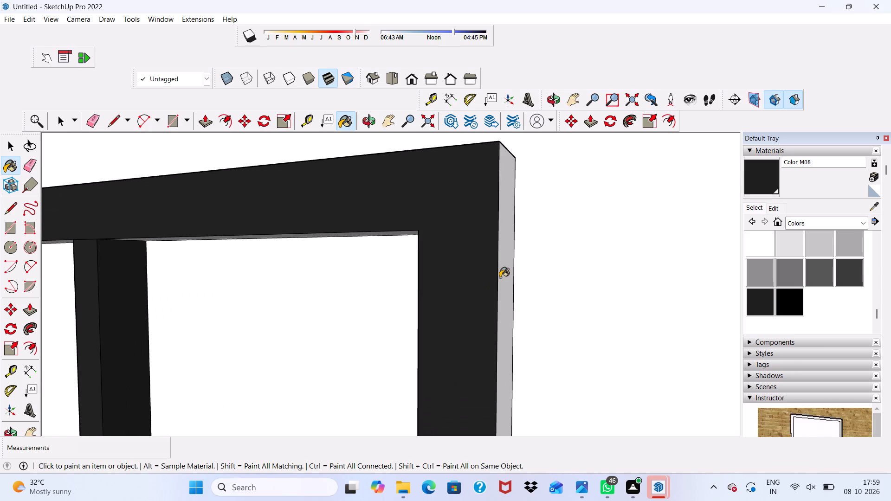
click(502, 275)
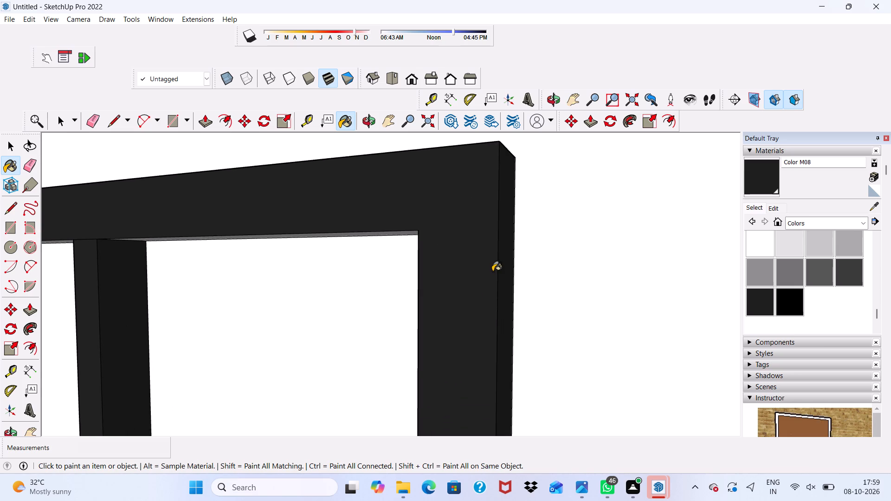
Paint the balcony window's two top reveals, on either side of the mullion, with Color M08.
scroll(492, 271, down, 10)
middle_drag(327, 339, 401, 307)
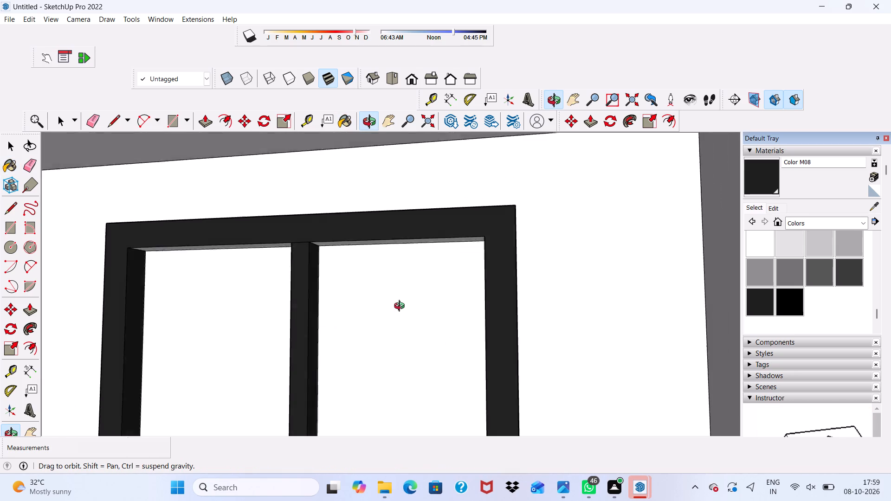
middle_drag(401, 307, 519, 307)
scroll(384, 248, up, 8)
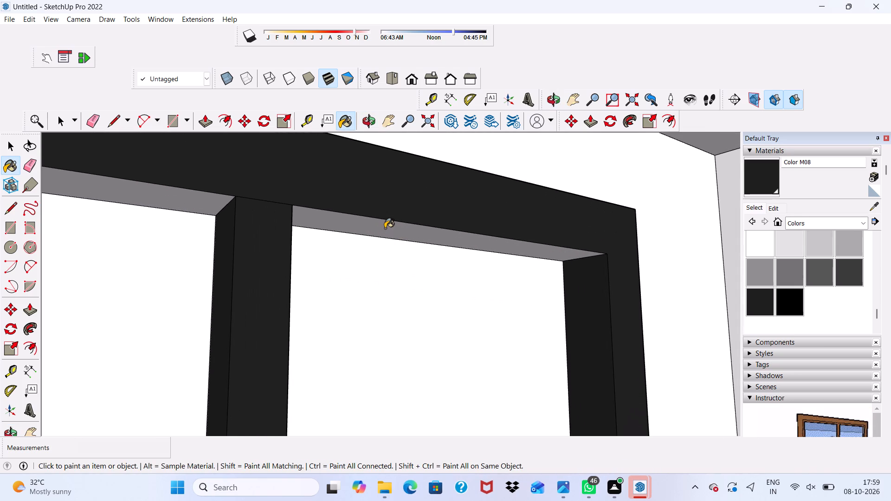
click(385, 228)
scroll(232, 211, up, 1)
click(179, 203)
Paint the ground-floor window frame's front face, top outer face and left outer side with Color M08.
scroll(182, 199, down, 7)
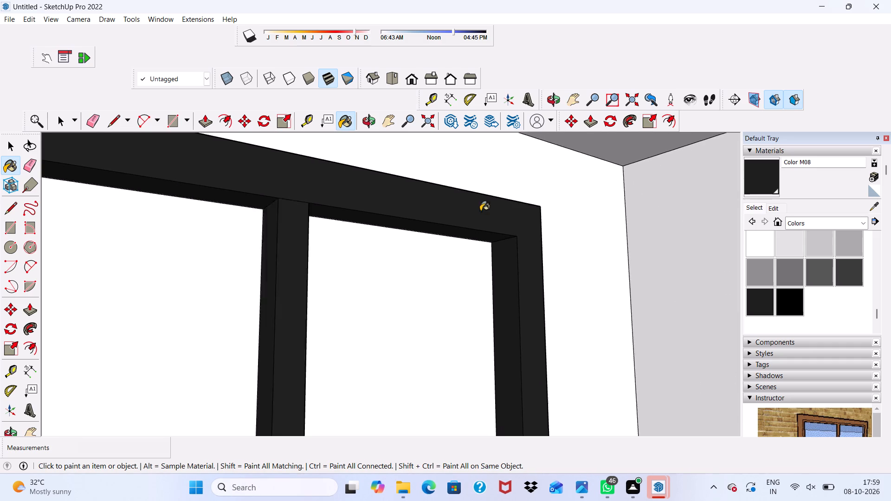
scroll(480, 211, down, 15)
scroll(435, 228, down, 4)
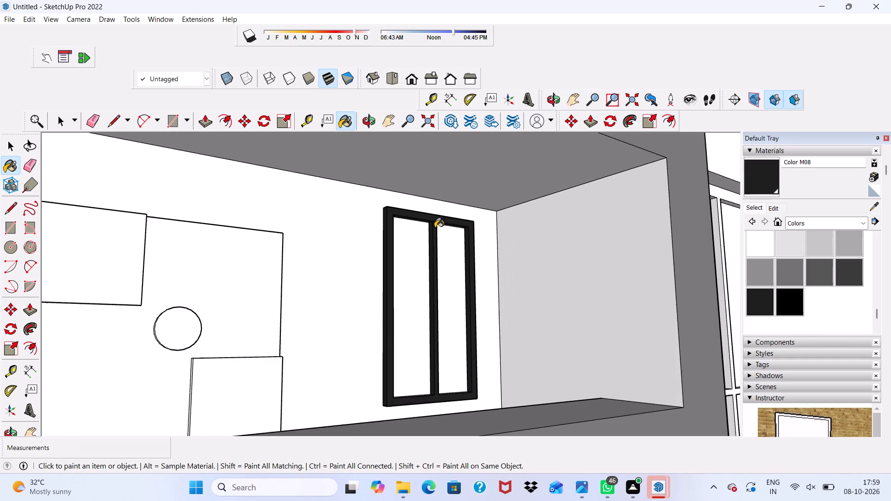
scroll(435, 227, down, 1)
middle_drag(435, 227, 388, 280)
scroll(385, 245, up, 1)
scroll(385, 245, down, 8)
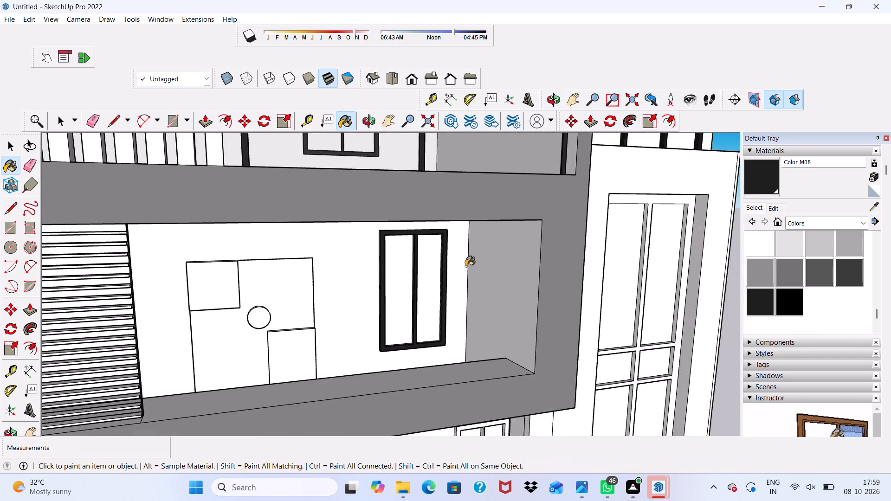
scroll(465, 266, down, 6)
scroll(467, 349, up, 5)
scroll(464, 341, down, 1)
scroll(464, 341, up, 13)
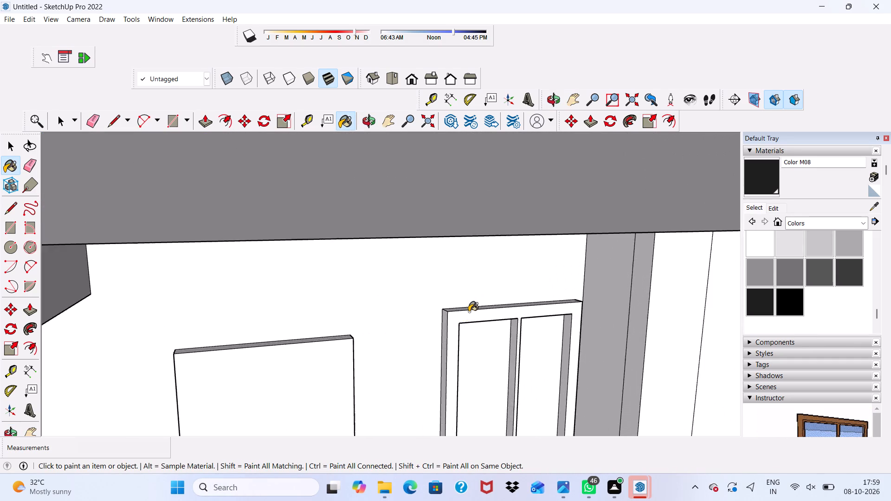
scroll(469, 312, up, 4)
click(469, 312)
scroll(469, 312, up, 9)
click(472, 302)
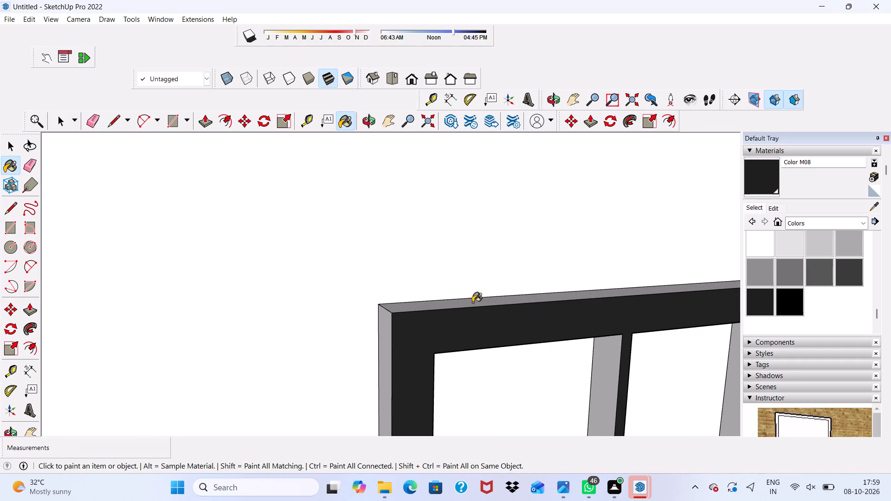
scroll(440, 329, up, 3)
click(372, 333)
Paint the ground-floor window's left-facing mullion side and its right jamb's inner face with Color M08.
scroll(372, 331, down, 4)
scroll(643, 362, up, 1)
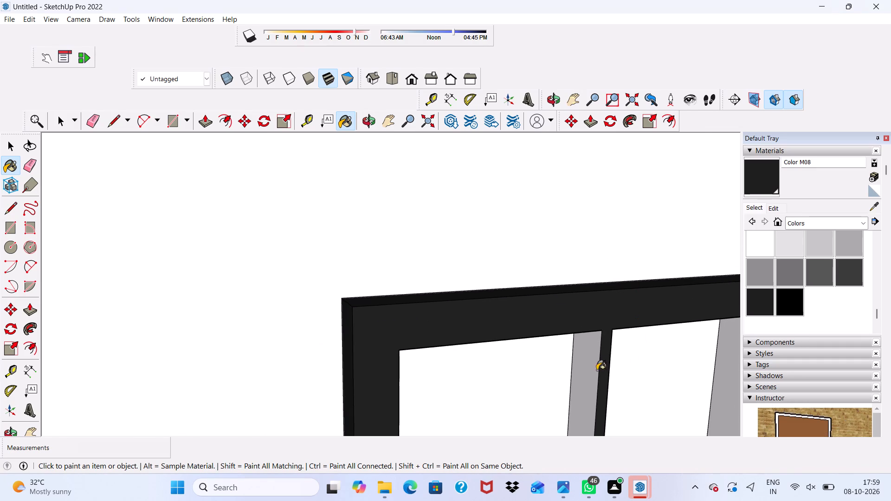
click(587, 373)
scroll(597, 349, down, 10)
click(661, 356)
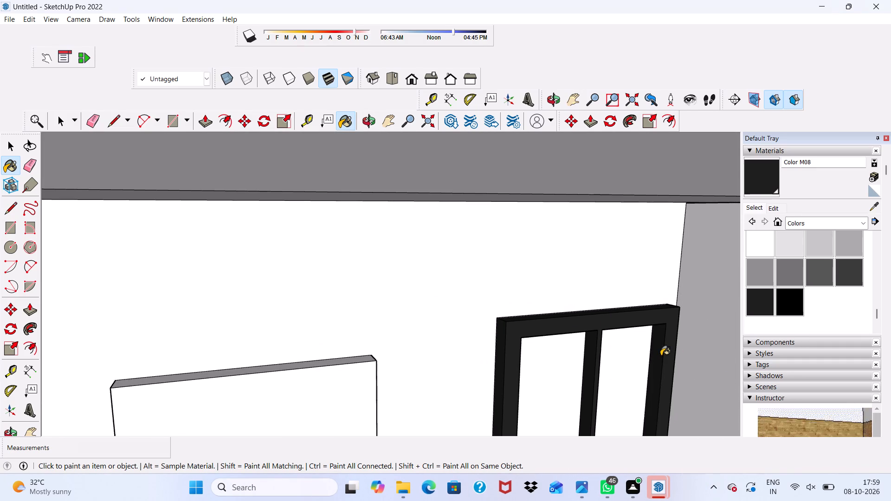
Paint the ground-floor window's left jamb inner face, right-facing mullion side and two top reveals with Color M08.
scroll(655, 353, down, 6)
middle_drag(629, 331, 410, 263)
scroll(413, 301, up, 2)
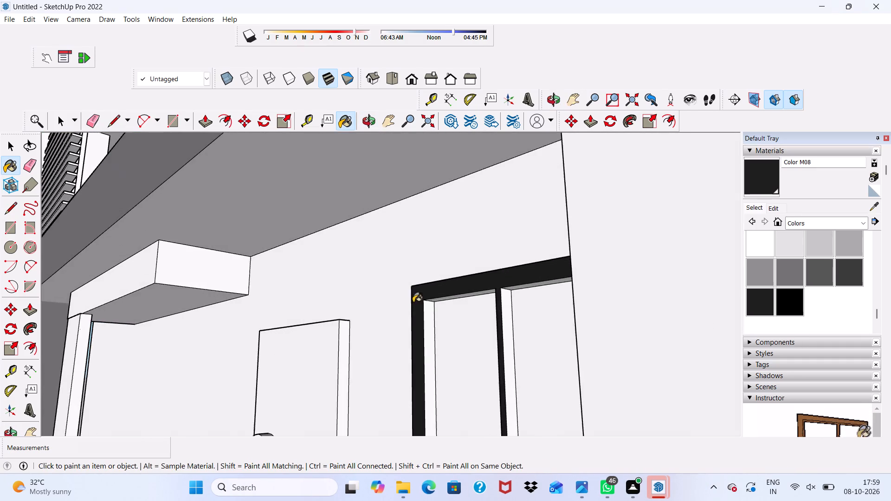
scroll(413, 302, up, 6)
click(426, 324)
click(453, 271)
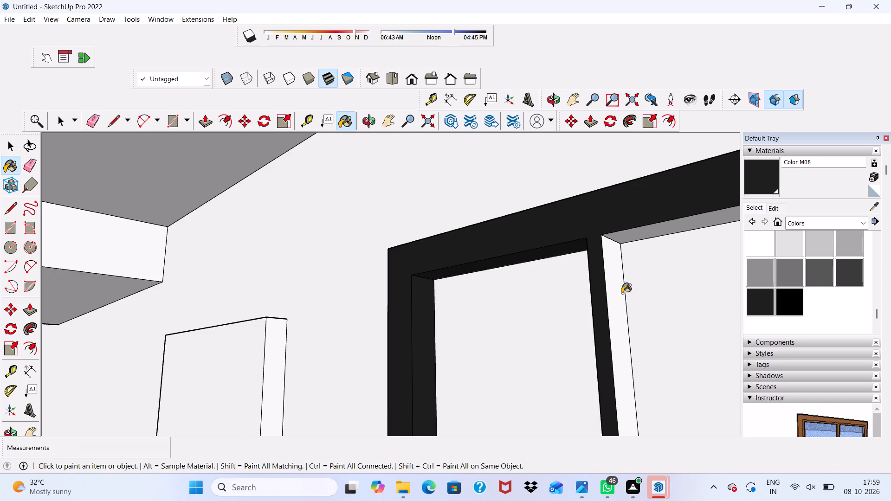
scroll(622, 293, up, 2)
click(613, 293)
click(638, 214)
Paint the ground-floor window's two bottom reveals with Color M08.
scroll(638, 214, down, 8)
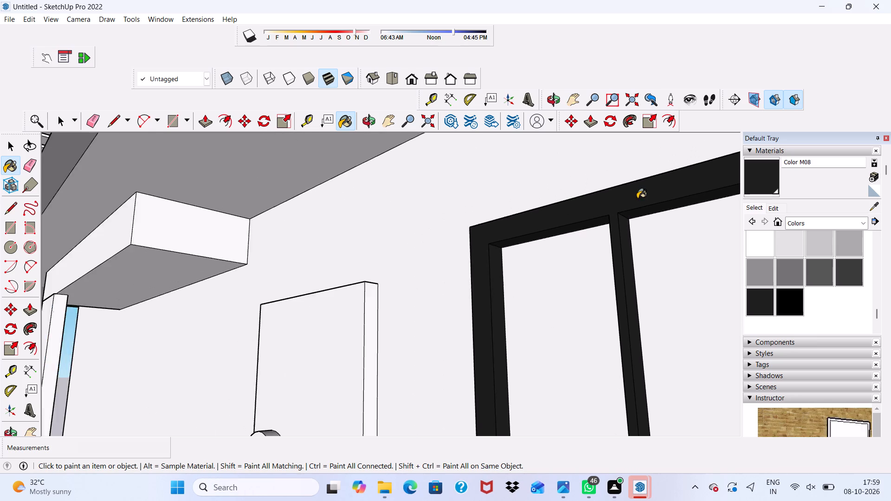
scroll(637, 199, down, 14)
middle_drag(611, 198, 611, 273)
scroll(611, 198, down, 1)
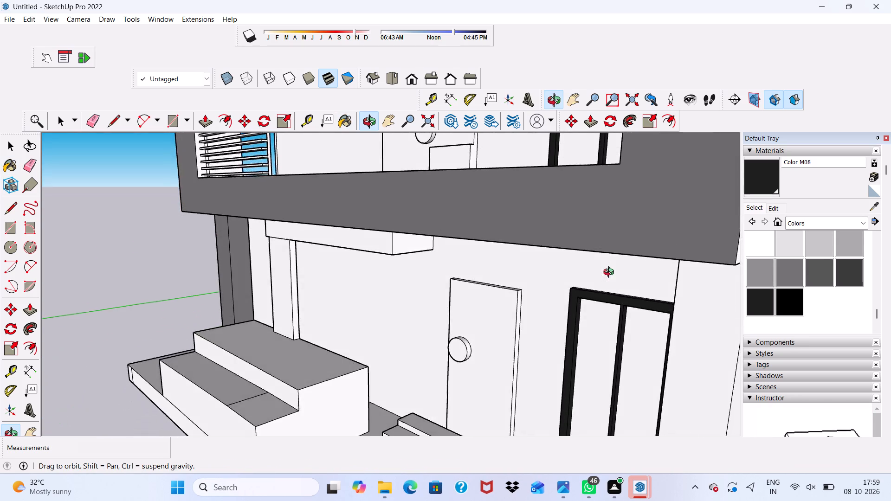
middle_drag(611, 273, 637, 225)
scroll(667, 200, up, 1)
scroll(668, 199, down, 4)
middle_drag(603, 313, 552, 334)
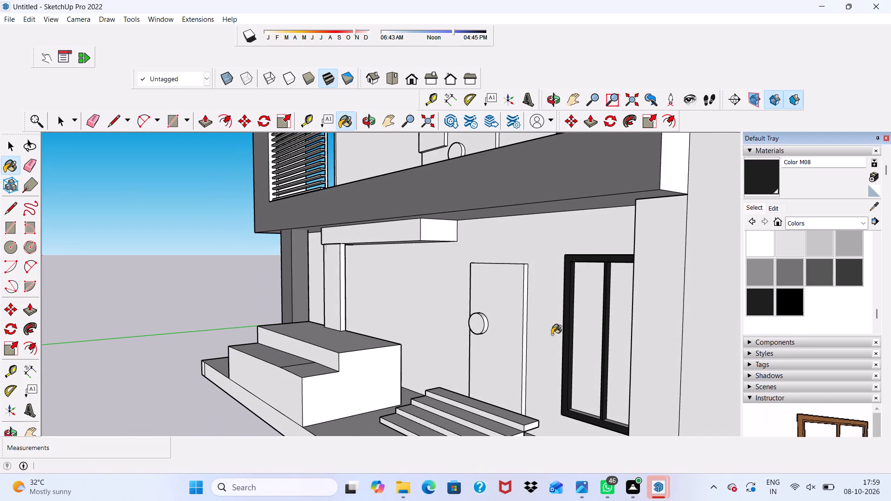
scroll(569, 409, up, 15)
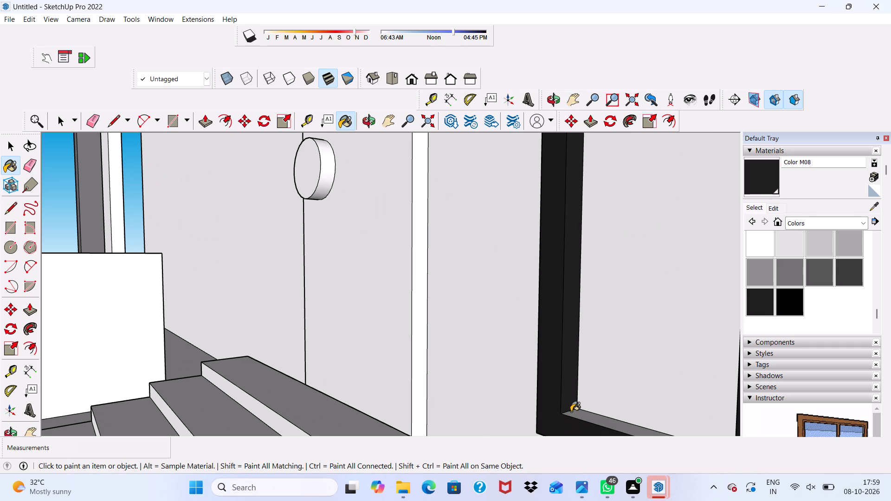
click(571, 416)
scroll(568, 401, down, 1)
scroll(584, 421, up, 4)
click(585, 412)
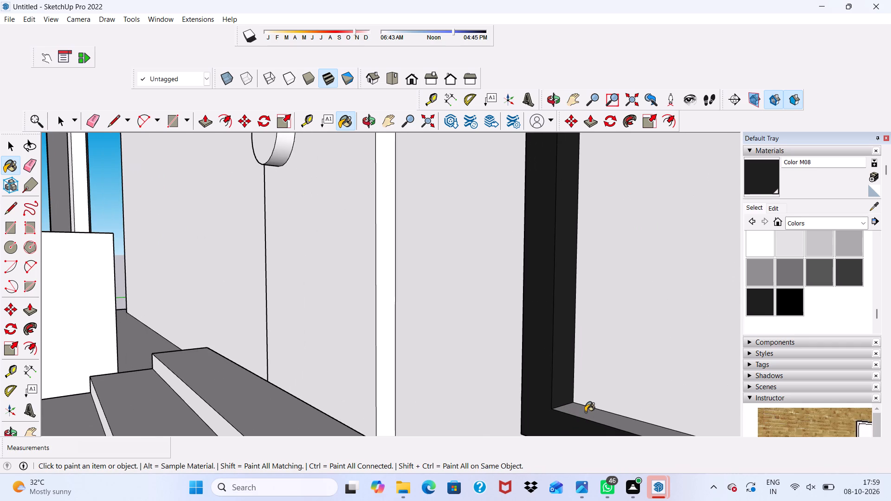
scroll(575, 393, down, 10)
scroll(674, 371, up, 8)
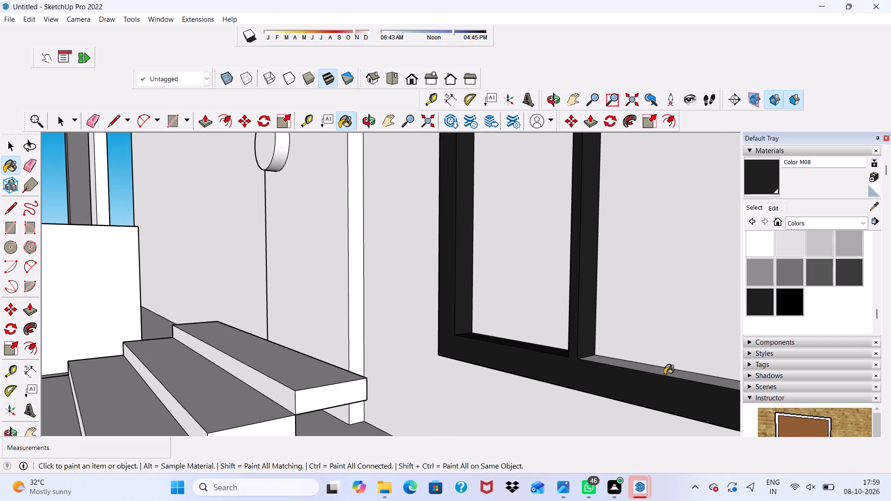
click(663, 371)
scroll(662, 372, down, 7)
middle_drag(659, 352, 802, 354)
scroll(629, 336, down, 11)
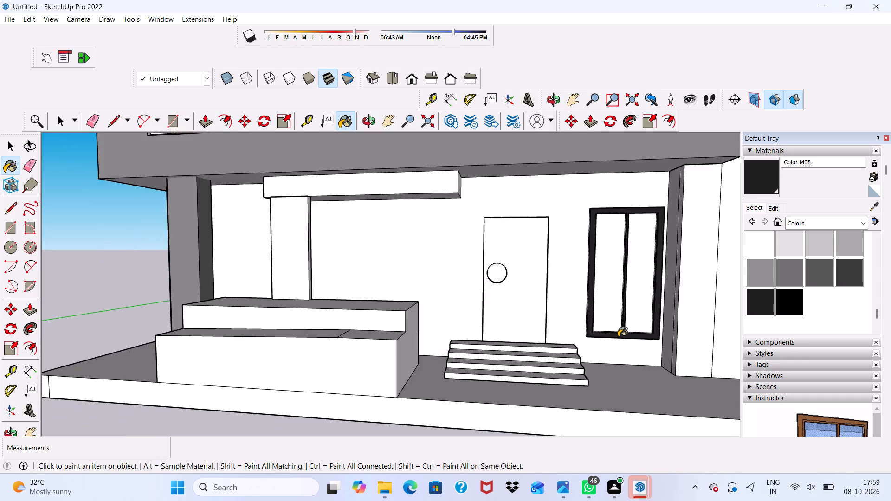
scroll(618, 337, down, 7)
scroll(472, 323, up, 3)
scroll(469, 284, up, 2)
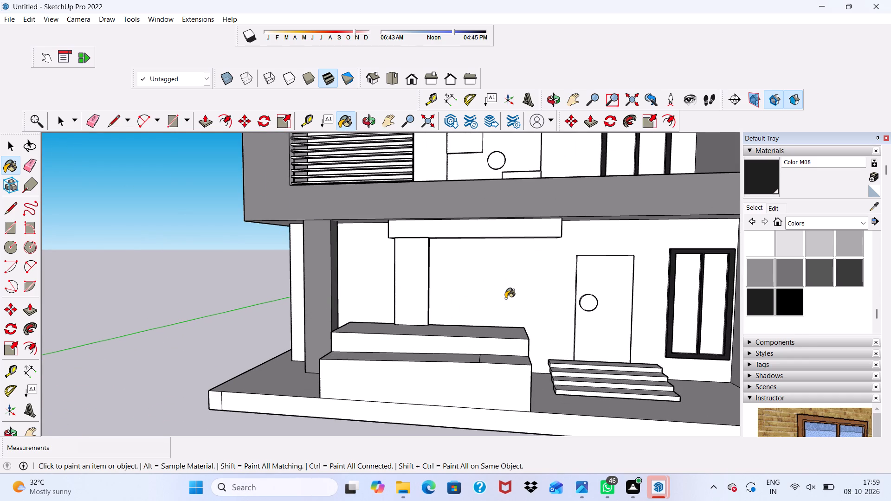
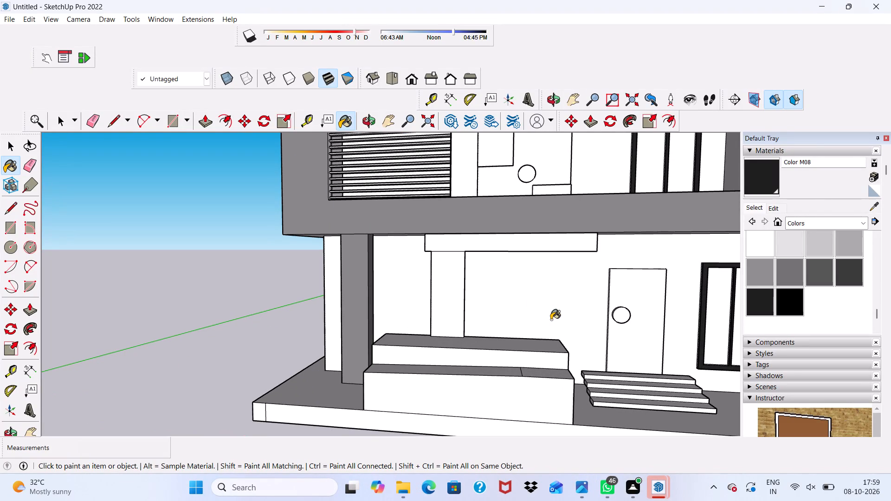
Examine the house's front and side facades to locate window frames that still need Color M08.
scroll(547, 319, down, 2)
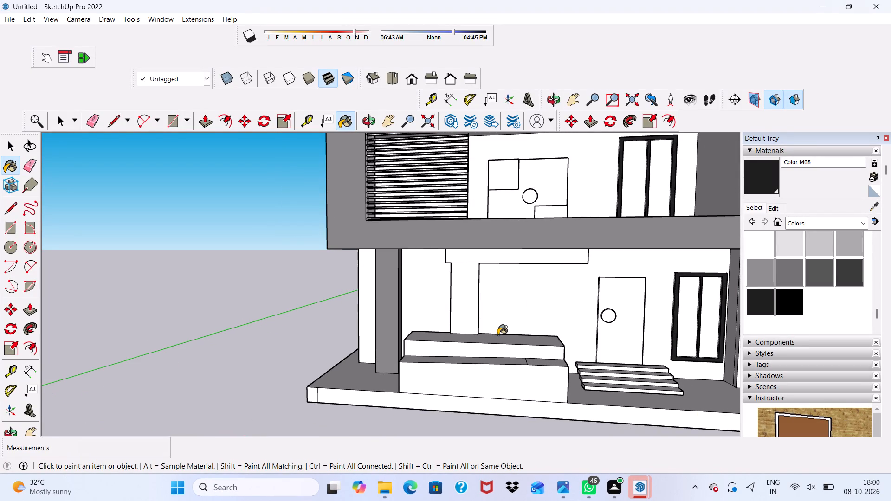
scroll(488, 329, down, 4)
middle_click(488, 329)
scroll(488, 329, up, 1)
scroll(488, 329, down, 3)
scroll(504, 322, up, 4)
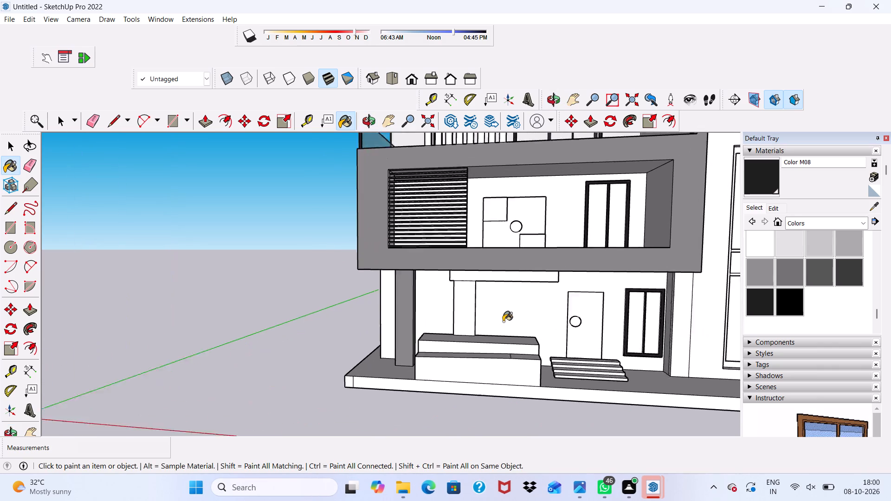
scroll(405, 299, up, 1)
scroll(405, 299, down, 1)
middle_drag(405, 299, 507, 291)
scroll(625, 312, down, 1)
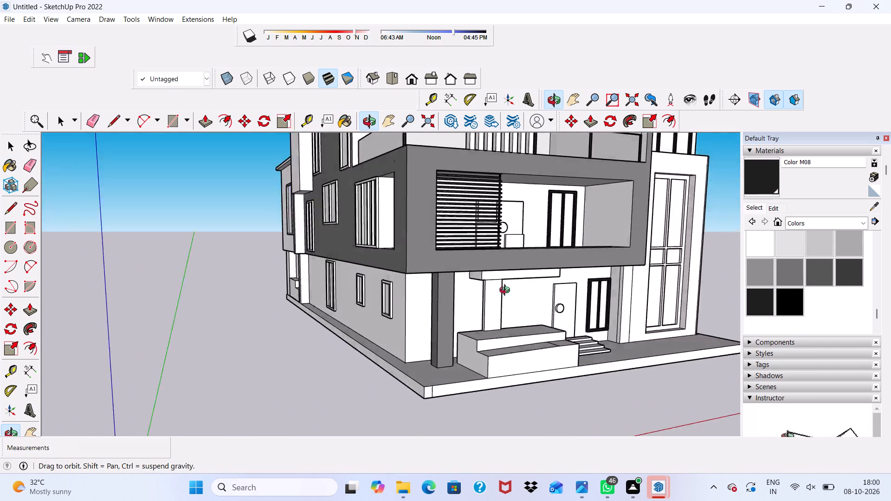
middle_drag(507, 291, 459, 257)
scroll(459, 257, up, 11)
scroll(484, 274, down, 5)
scroll(497, 266, up, 1)
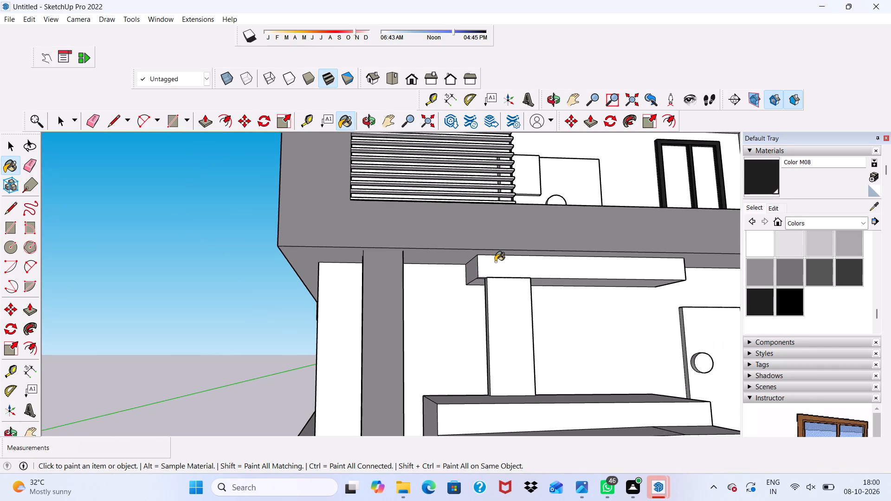
scroll(482, 257, down, 10)
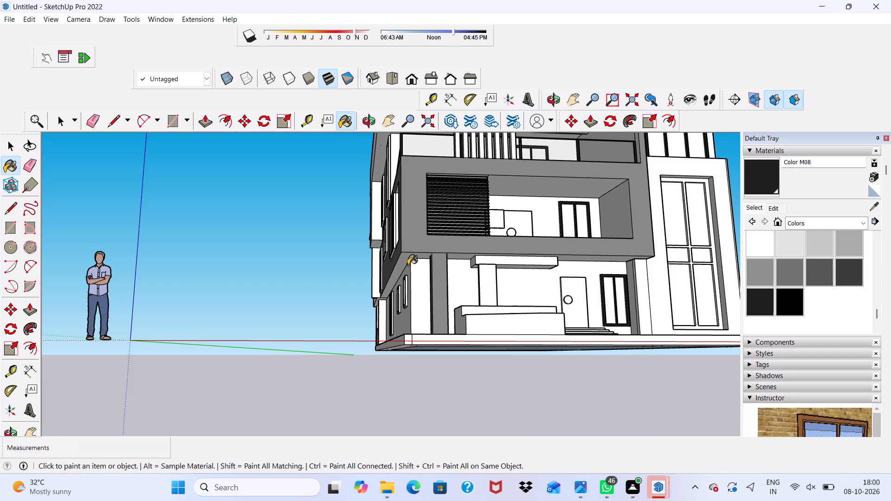
scroll(310, 257, up, 7)
scroll(360, 235, down, 1)
middle_drag(360, 235, 429, 248)
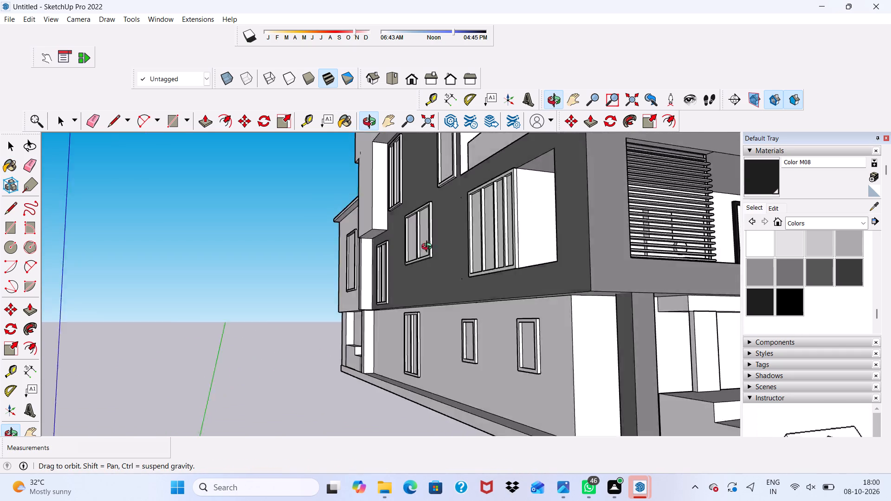
middle_drag(429, 248, 519, 173)
scroll(519, 173, up, 2)
scroll(519, 173, down, 3)
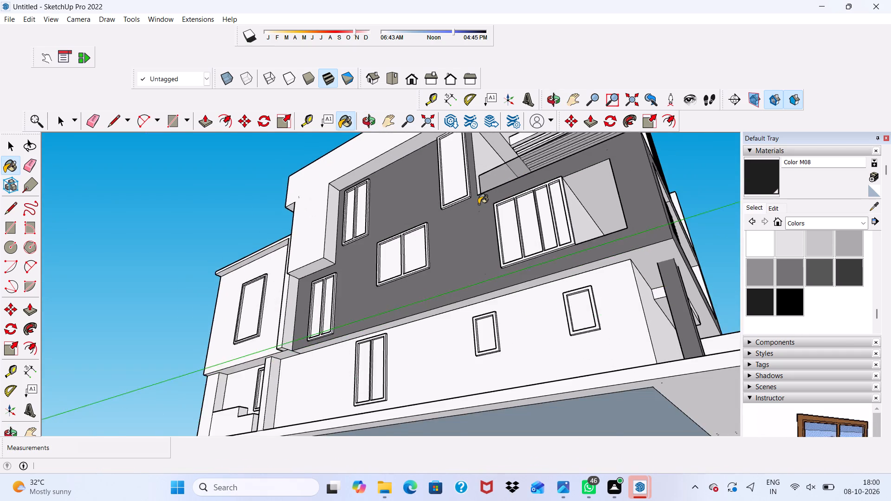
scroll(478, 205, down, 2)
middle_drag(478, 205, 335, 295)
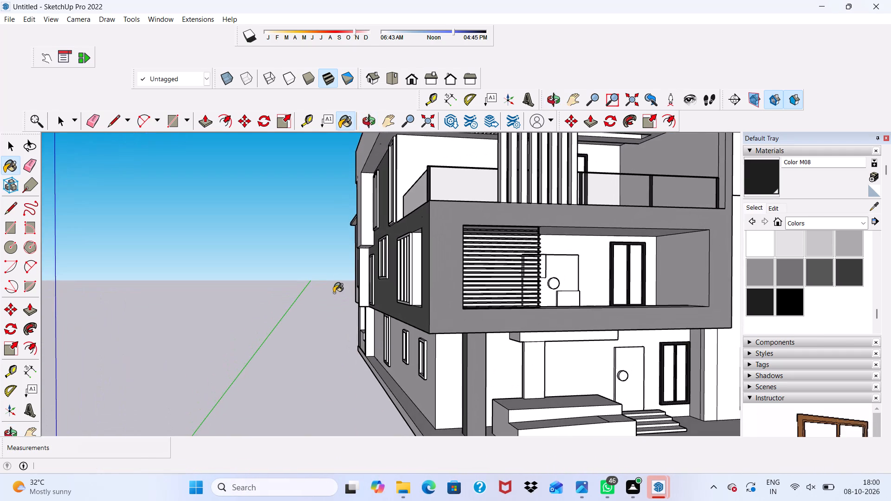
scroll(342, 278, up, 2)
scroll(451, 220, down, 7)
middle_drag(529, 268, 668, 259)
scroll(668, 259, up, 1)
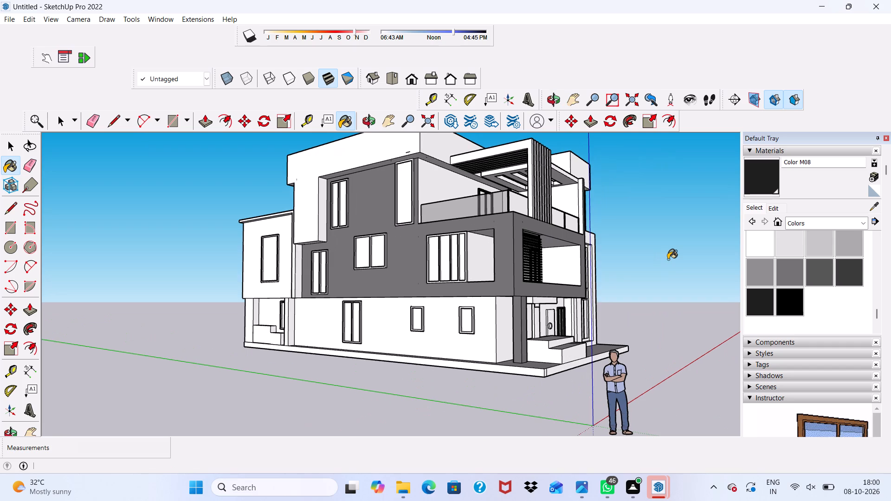
Paint the front face and right outer side of the side wall's ground-floor window nearest the front corner with Color M08.
scroll(668, 259, up, 6)
scroll(466, 213, down, 1)
scroll(357, 263, up, 1)
scroll(302, 324, up, 4)
scroll(336, 296, down, 2)
scroll(499, 343, up, 12)
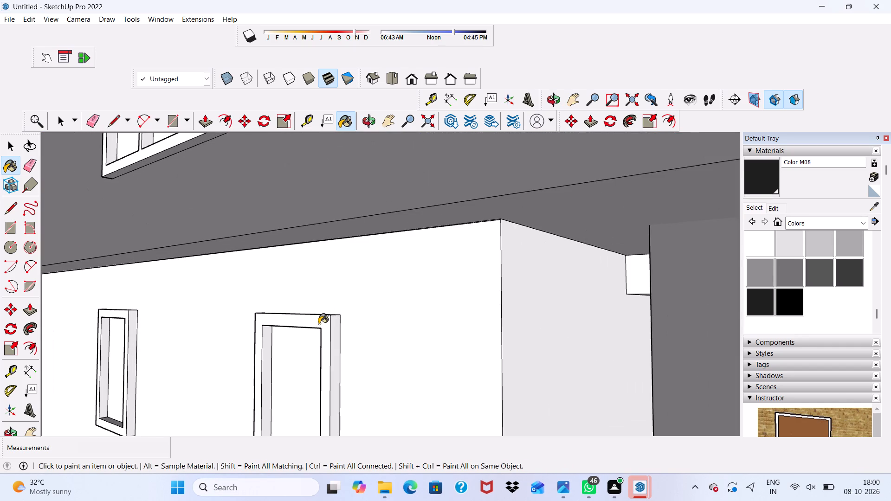
click(319, 324)
scroll(326, 328, up, 2)
click(336, 344)
scroll(337, 337, up, 4)
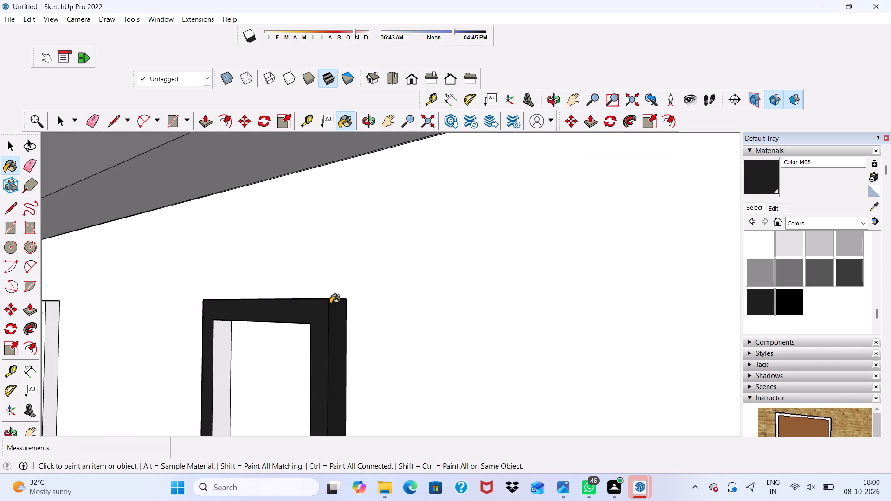
Paint the same corner window frame's top outer face and left jamb inner face with Color M08.
middle_drag(330, 303, 323, 350)
scroll(320, 346, up, 4)
click(310, 301)
scroll(203, 346, up, 2)
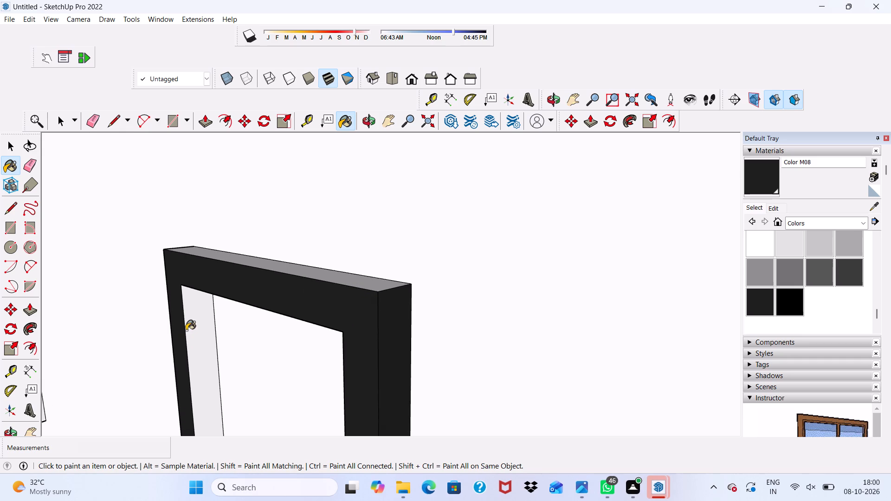
click(190, 328)
scroll(208, 304, up, 3)
click(225, 247)
scroll(226, 240, down, 4)
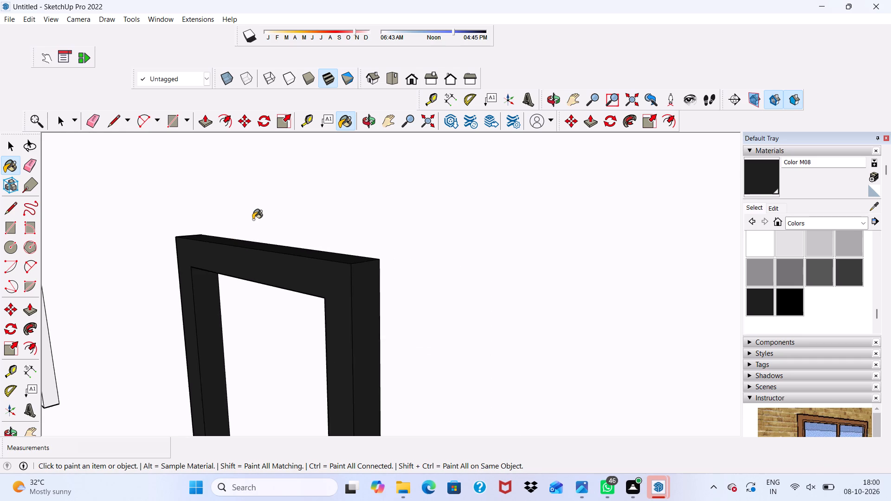
Paint the corner window frame's right jamb inner face, bottom reveal and left outer side with Color M08.
scroll(253, 219, down, 6)
middle_drag(232, 329, 392, 264)
scroll(629, 314, up, 3)
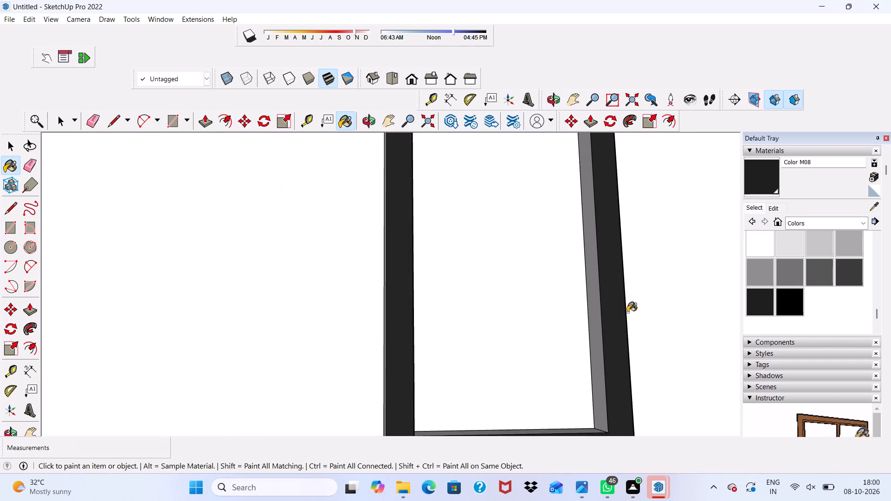
scroll(627, 312, up, 1)
click(586, 298)
scroll(586, 298, down, 5)
middle_drag(535, 388, 475, 449)
scroll(469, 410, up, 5)
click(469, 388)
scroll(437, 374, down, 2)
middle_drag(437, 374, 626, 334)
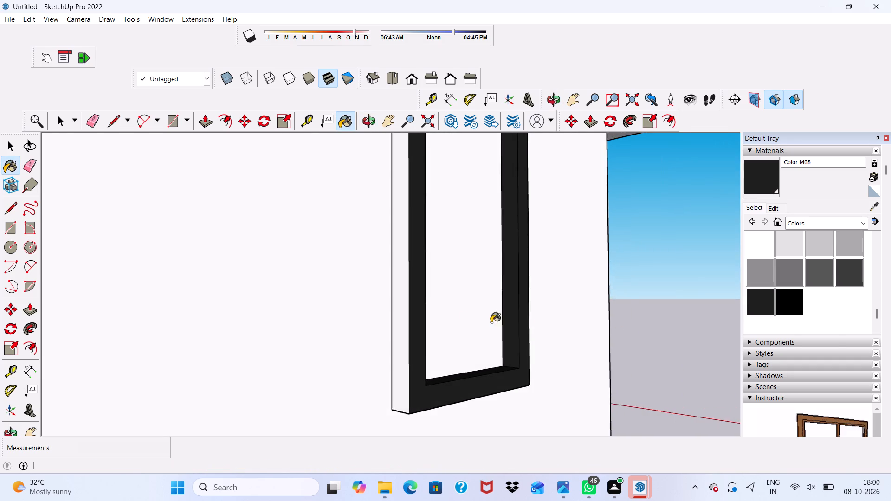
scroll(467, 318, up, 2)
click(380, 313)
scroll(380, 313, down, 12)
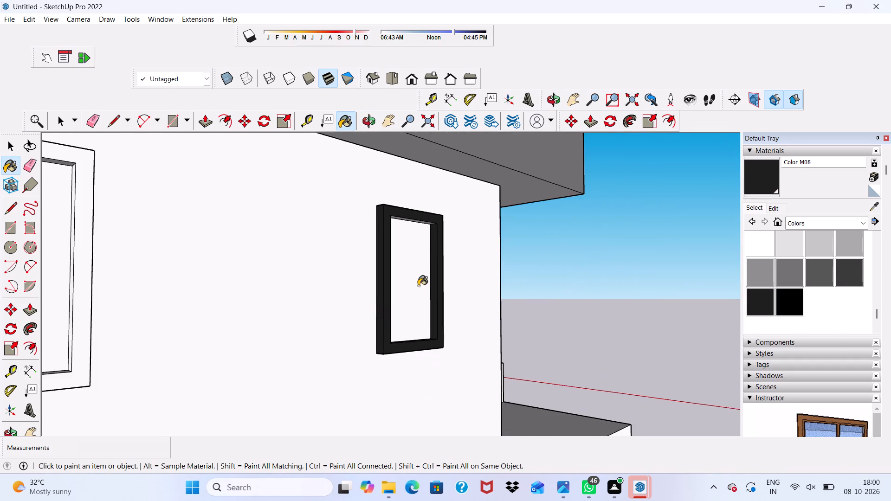
Paint the corner window frame's underside and top reveal with Color M08.
middle_drag(418, 286, 366, 253)
middle_drag(342, 304, 341, 259)
scroll(341, 259, up, 2)
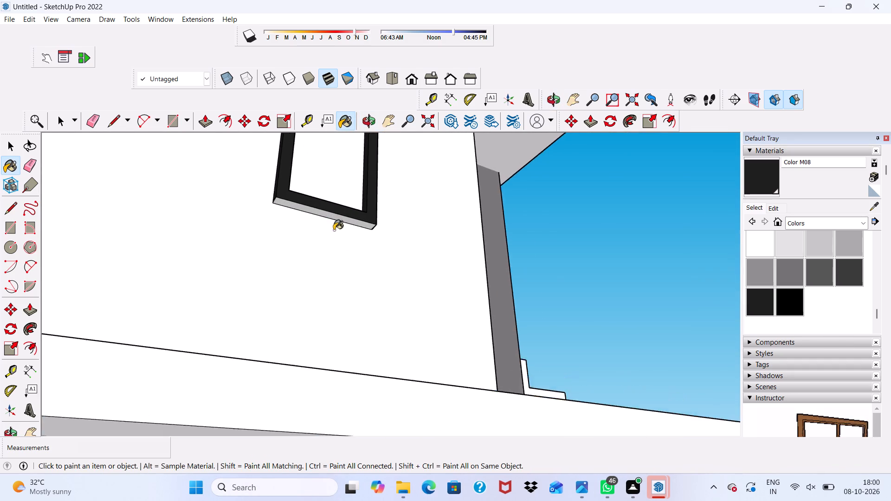
scroll(334, 230, up, 3)
click(330, 218)
scroll(330, 218, down, 2)
click(330, 210)
scroll(330, 210, down, 5)
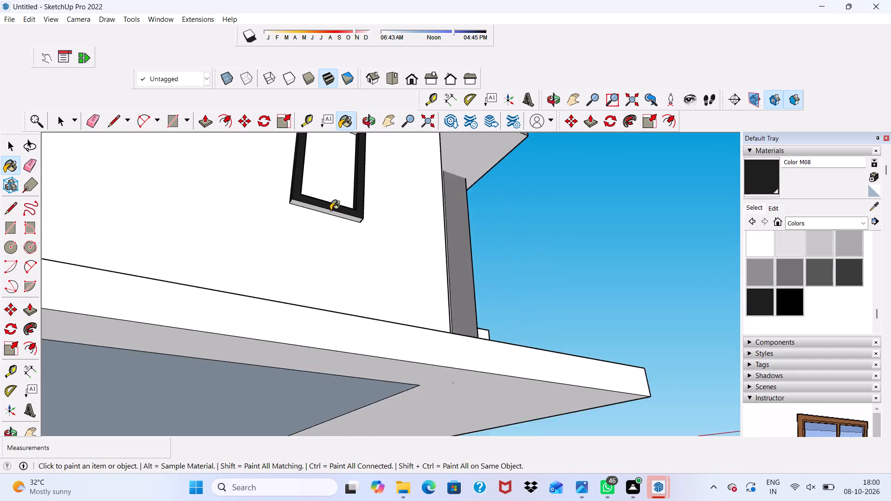
scroll(330, 210, up, 9)
click(322, 214)
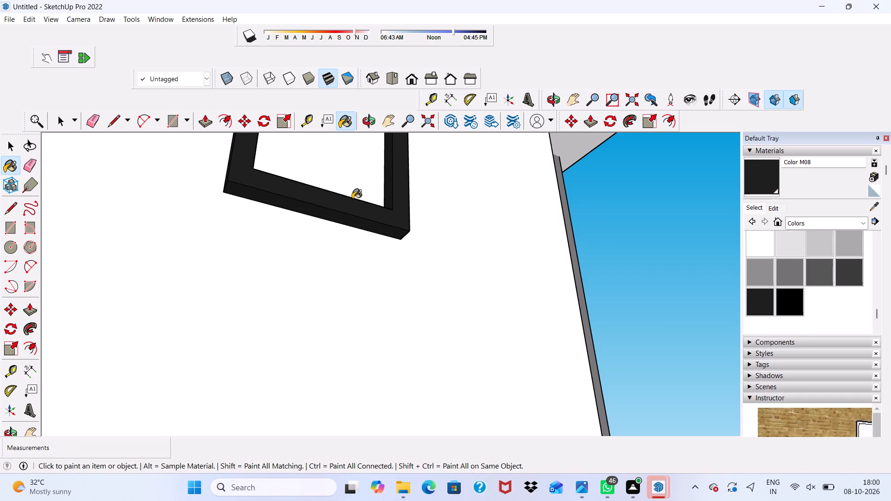
scroll(347, 184, down, 13)
scroll(355, 153, up, 7)
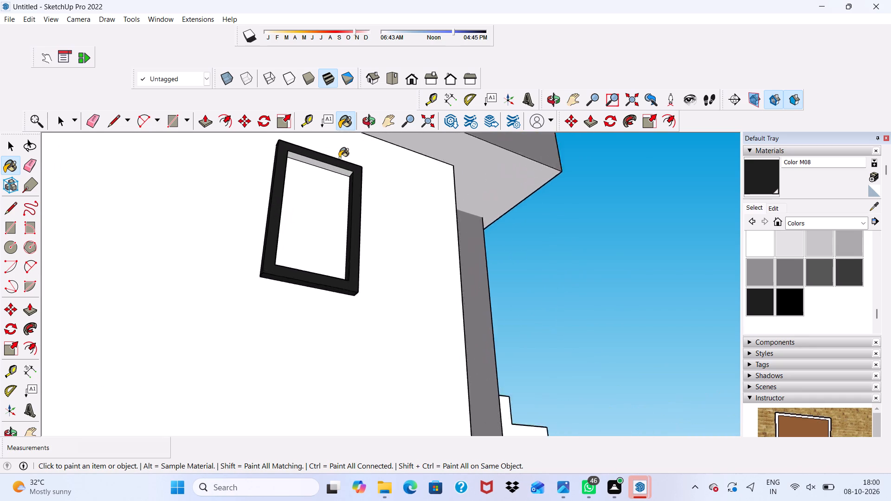
scroll(339, 158, up, 6)
click(312, 171)
scroll(292, 207, down, 2)
Paint the adjacent single-pane ground-floor side window's front face, left jamb inner face and top reveal with Color M08.
middle_drag(291, 212, 239, 228)
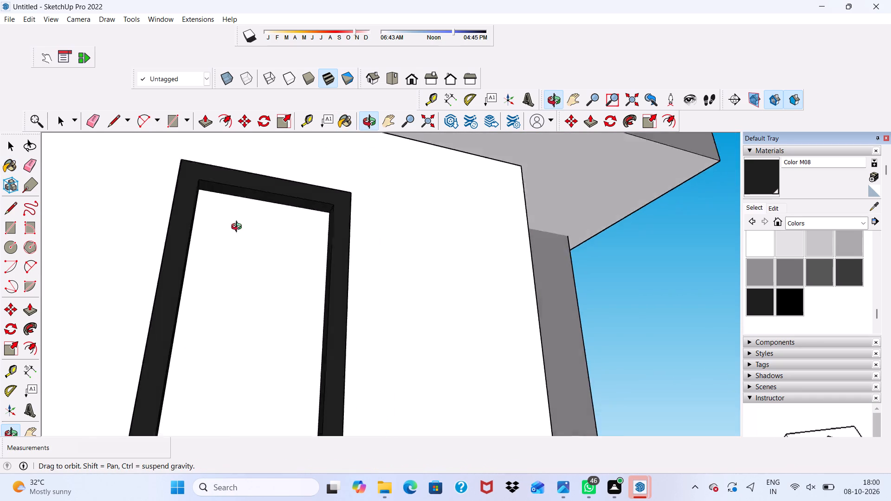
middle_drag(239, 228, 173, 233)
scroll(181, 228, up, 1)
scroll(189, 225, down, 14)
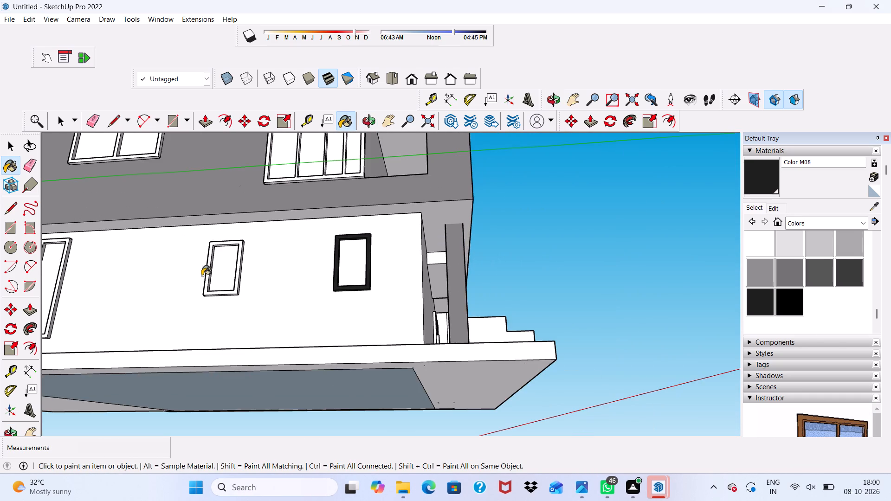
scroll(215, 257, up, 10)
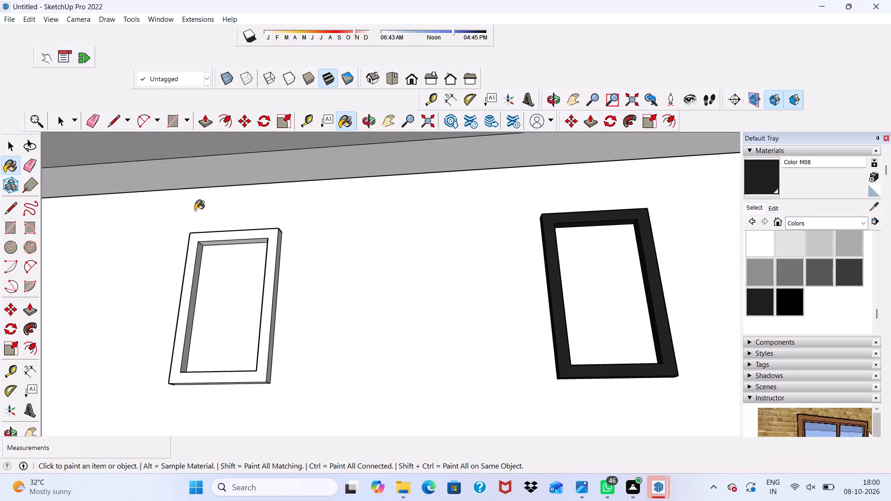
scroll(194, 212, up, 11)
click(191, 258)
scroll(196, 264, up, 2)
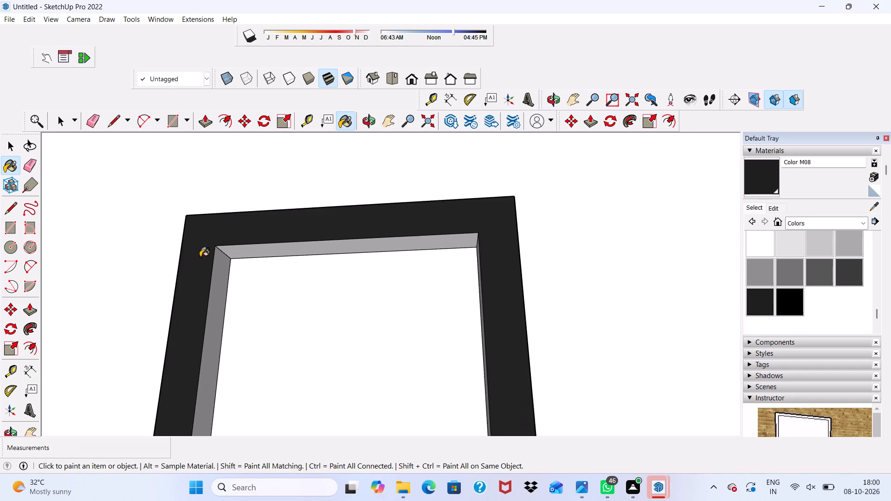
scroll(231, 281, up, 4)
click(204, 268)
click(271, 231)
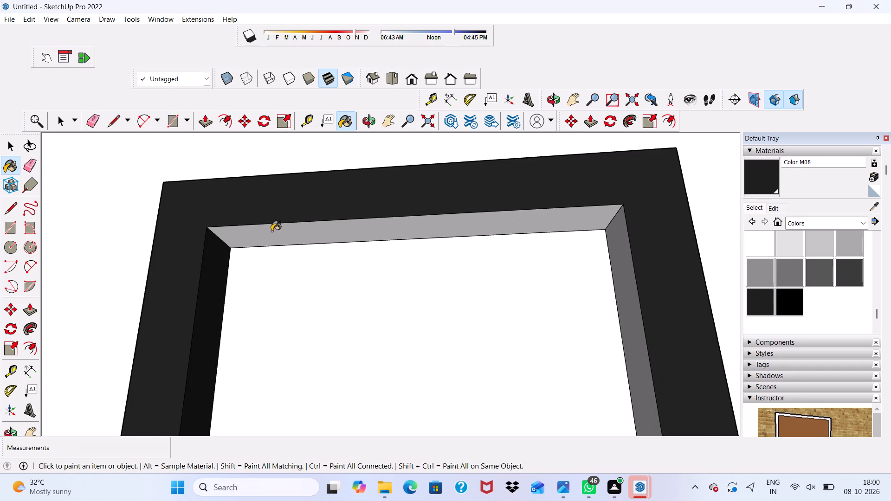
Paint the second single-pane window frame's right jamb inner face and bottom reveal with Color M08.
scroll(271, 231, down, 9)
middle_drag(307, 209, 450, 243)
scroll(457, 250, up, 3)
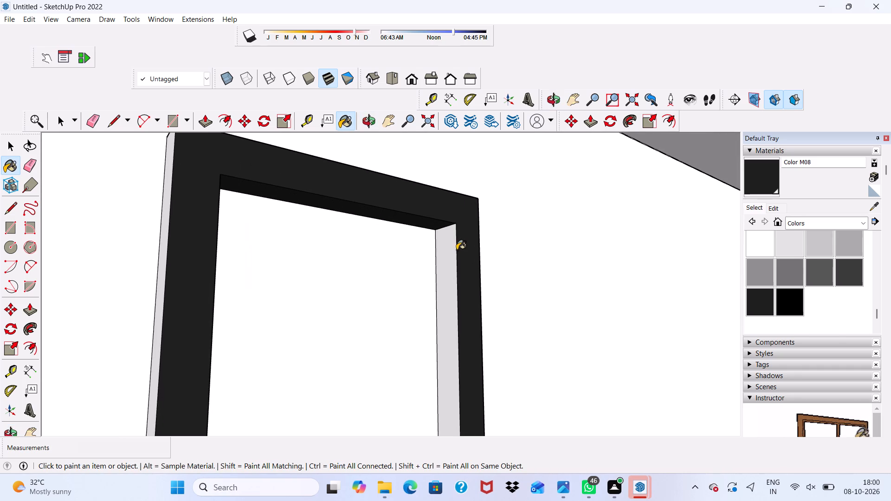
click(445, 259)
scroll(445, 258, down, 11)
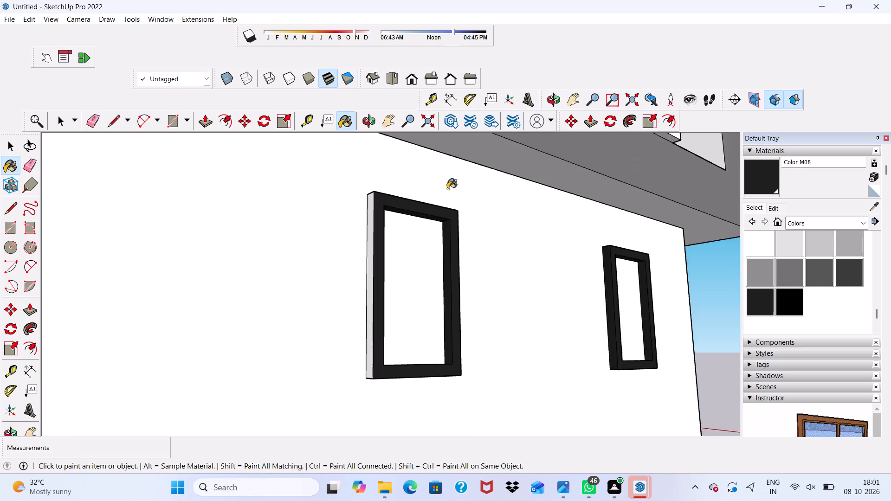
scroll(447, 189, down, 4)
middle_drag(405, 324, 347, 405)
scroll(348, 384, up, 12)
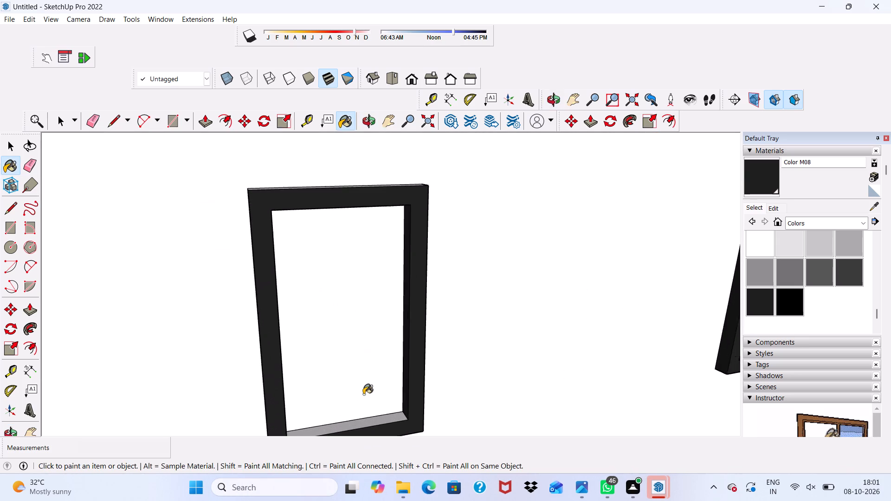
scroll(363, 394, up, 3)
click(359, 424)
click(360, 430)
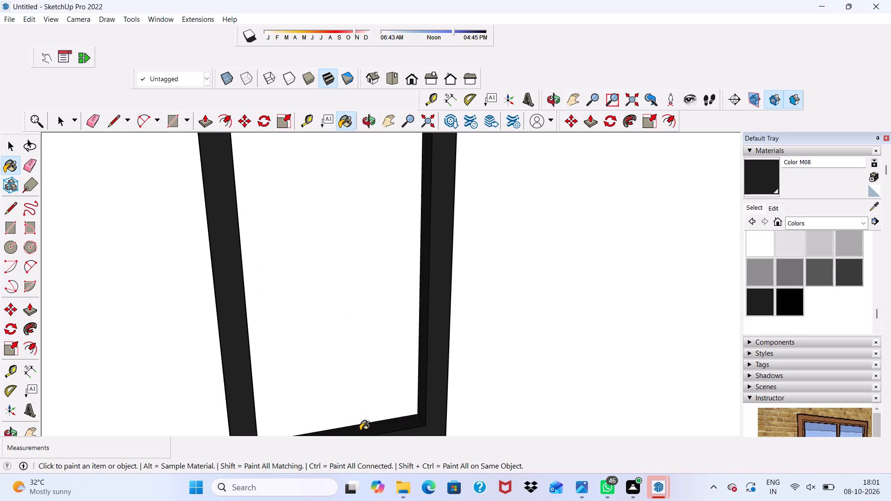
Paint the second single-pane window frame's left outer side and top outer face with Color M08.
scroll(360, 421, down, 9)
middle_drag(352, 359, 452, 323)
scroll(352, 359, down, 1)
scroll(421, 334, up, 6)
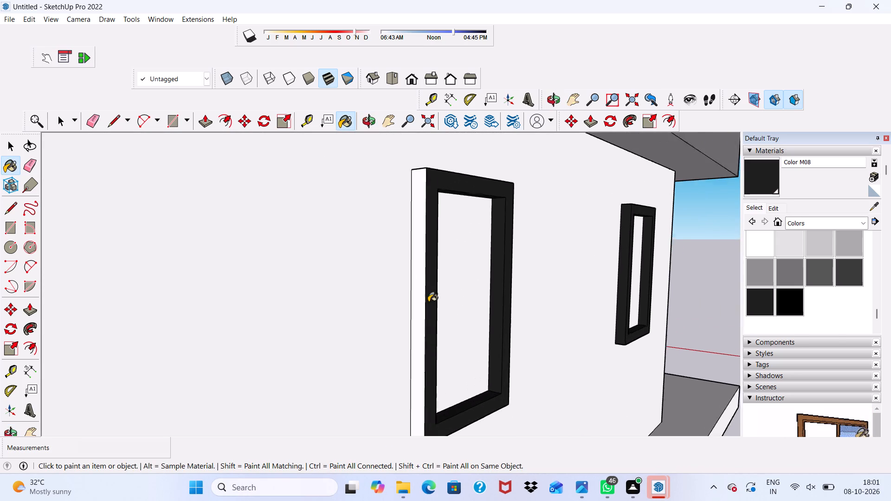
scroll(428, 302, up, 1)
click(416, 304)
scroll(450, 248, up, 1)
scroll(450, 246, down, 1)
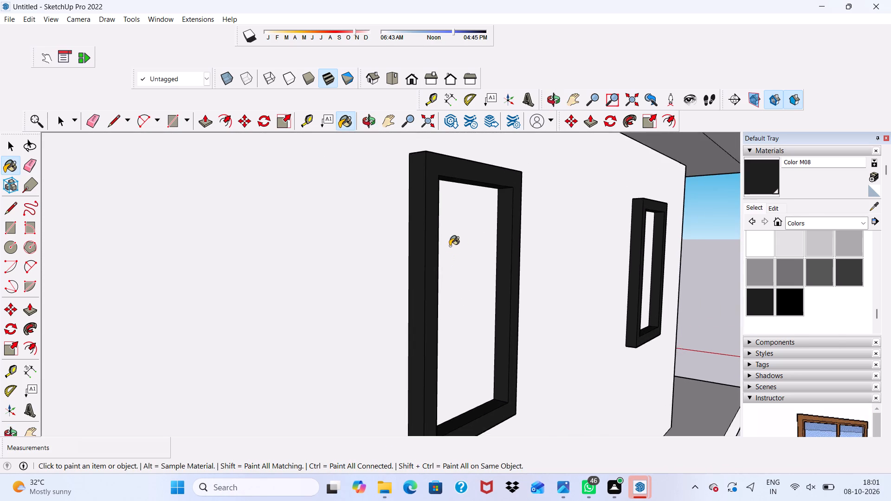
middle_drag(450, 246, 306, 335)
scroll(320, 268, up, 6)
click(325, 251)
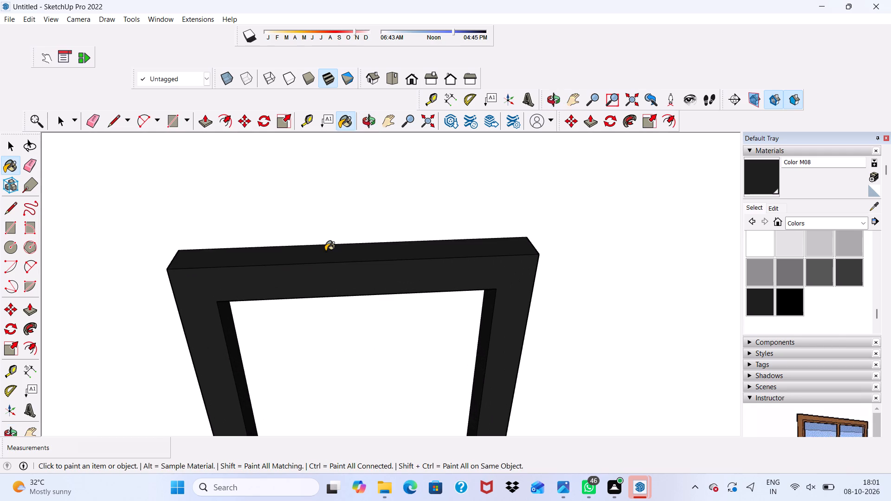
Paint the second single-pane window frame's right outer side with Color M08.
scroll(317, 232, down, 6)
middle_drag(342, 262, 223, 263)
scroll(390, 272, up, 5)
scroll(467, 279, up, 7)
click(497, 256)
scroll(497, 256, down, 20)
scroll(497, 256, down, 3)
Paint the tall two-pane ground-floor side window's front face and left jamb inner face with Color M08.
scroll(507, 248, down, 5)
scroll(206, 238, up, 3)
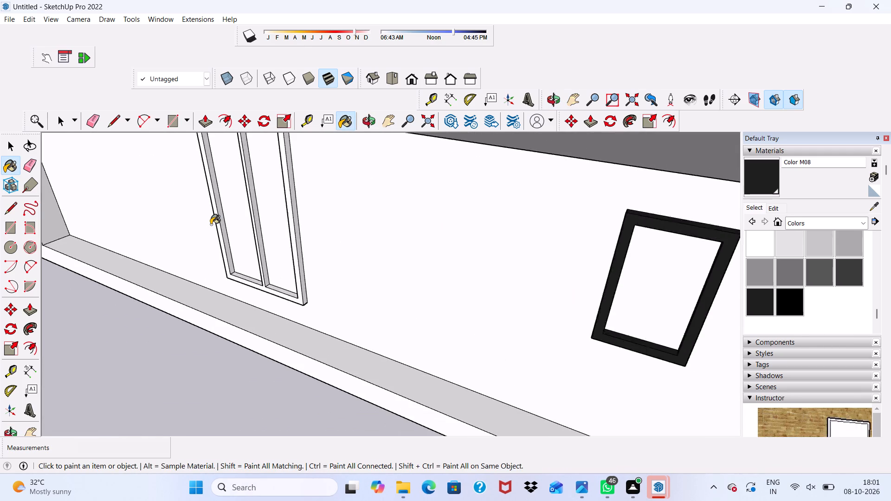
scroll(211, 225, up, 10)
click(227, 204)
scroll(227, 204, up, 5)
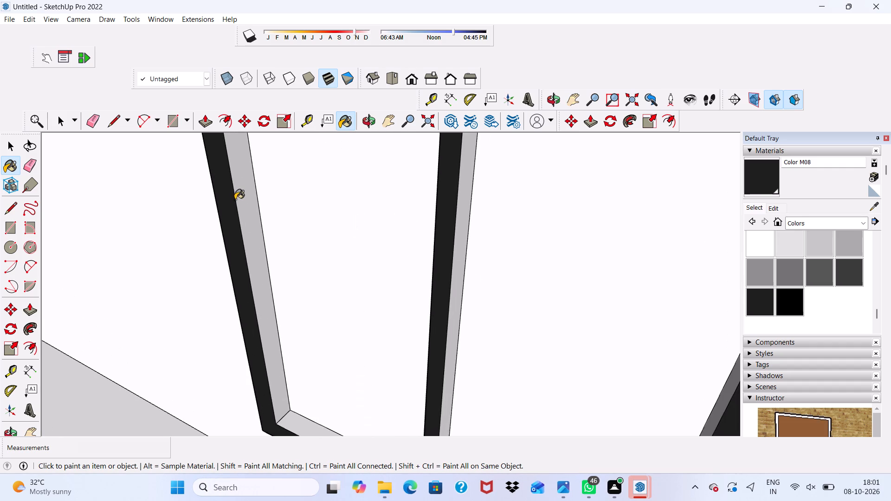
click(235, 199)
click(245, 194)
scroll(268, 390, down, 1)
scroll(272, 383, up, 2)
scroll(284, 372, down, 7)
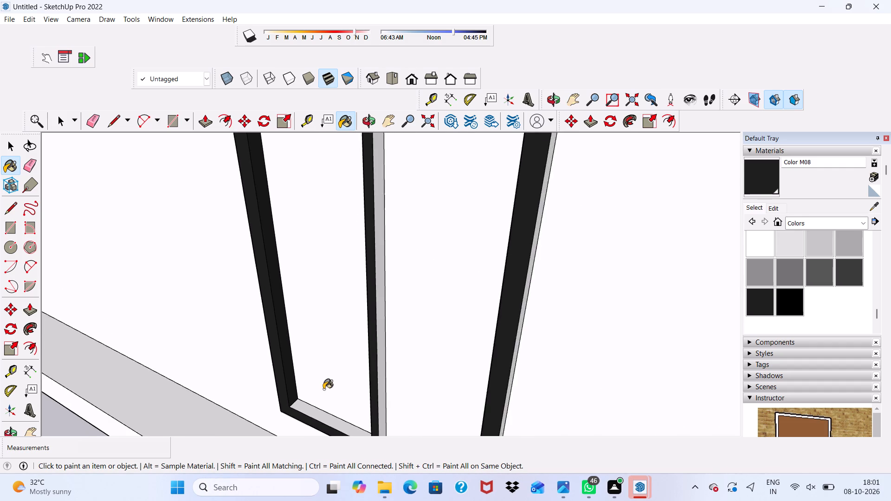
Paint the tall two-pane ground-floor side window's bottom reveals, both mullion sides and right jamb inner face with Color M08.
scroll(322, 394, up, 3)
click(312, 414)
scroll(400, 366, up, 7)
click(417, 310)
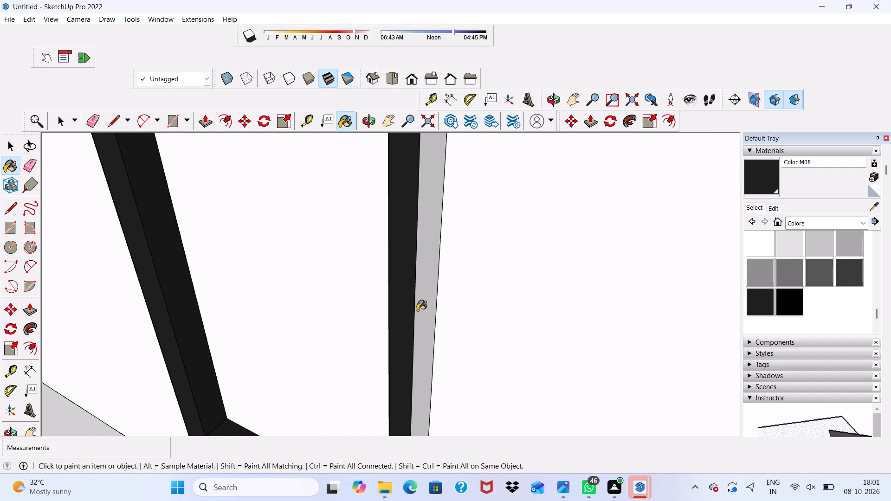
scroll(417, 310, down, 6)
middle_drag(387, 301, 548, 285)
scroll(545, 285, up, 1)
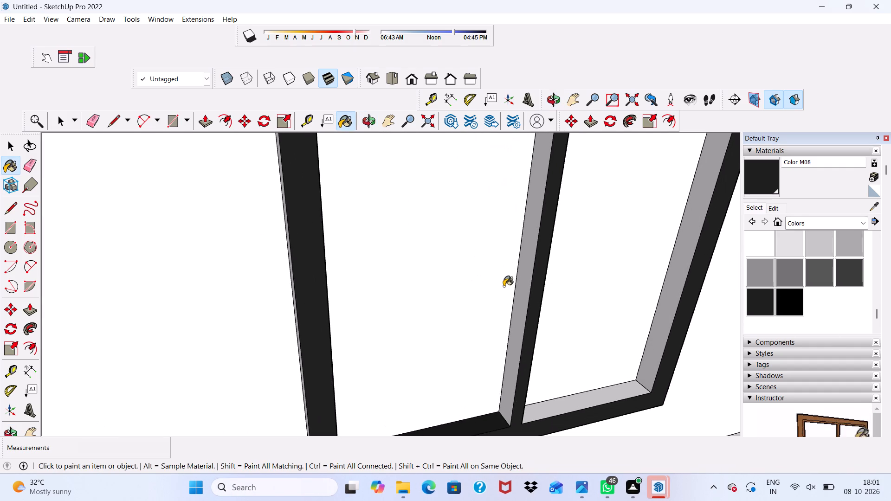
click(523, 285)
click(574, 407)
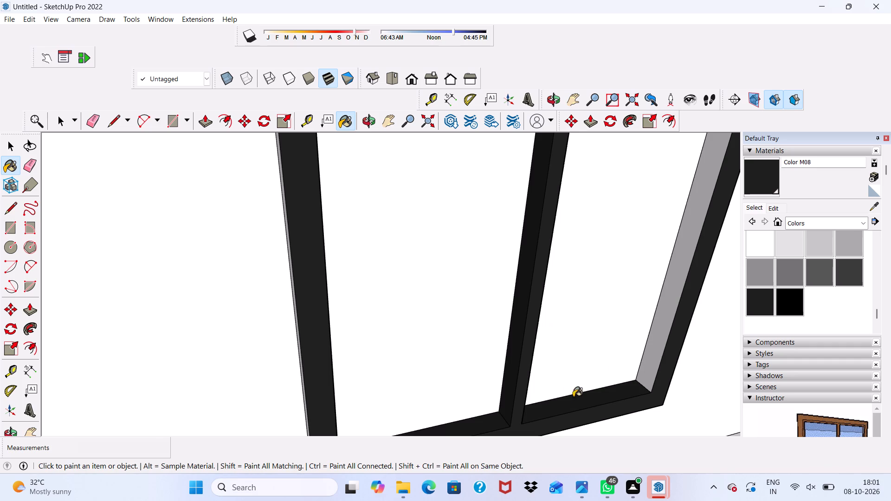
click(663, 336)
Paint the tall two-pane ground-floor window frame's left, top and right outer faces with Color M08.
scroll(663, 336, down, 5)
scroll(562, 326, down, 1)
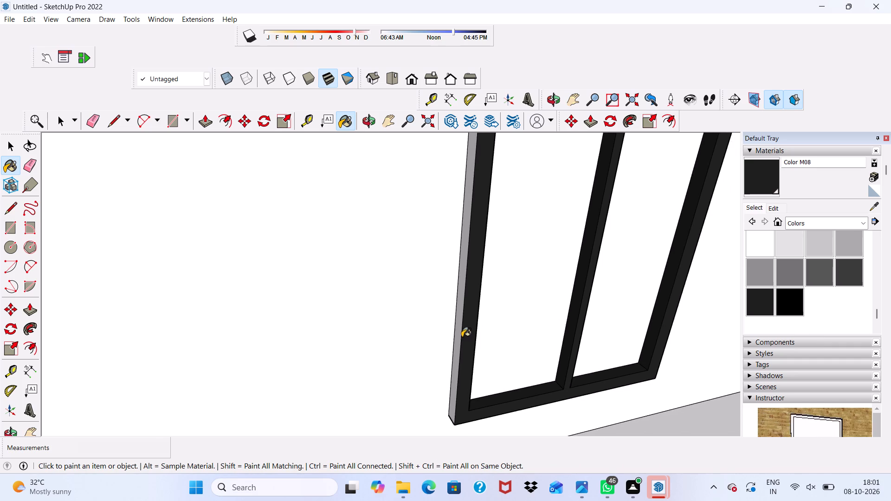
scroll(462, 337, up, 4)
click(458, 297)
scroll(458, 297, down, 17)
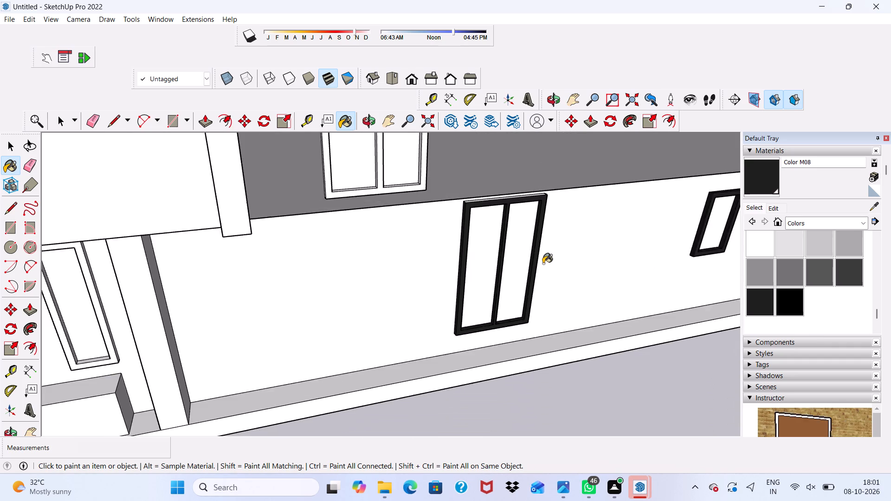
scroll(543, 258, up, 4)
scroll(510, 151, up, 13)
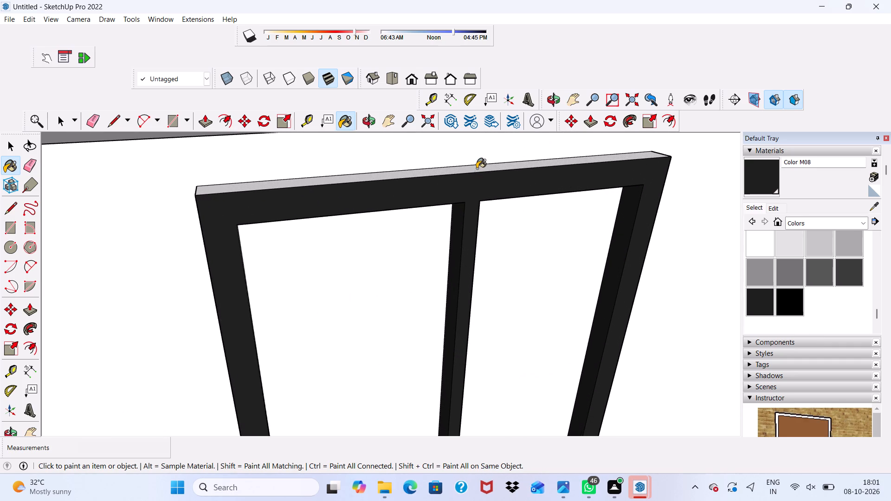
click(477, 167)
scroll(475, 185, down, 5)
middle_drag(512, 273, 250, 232)
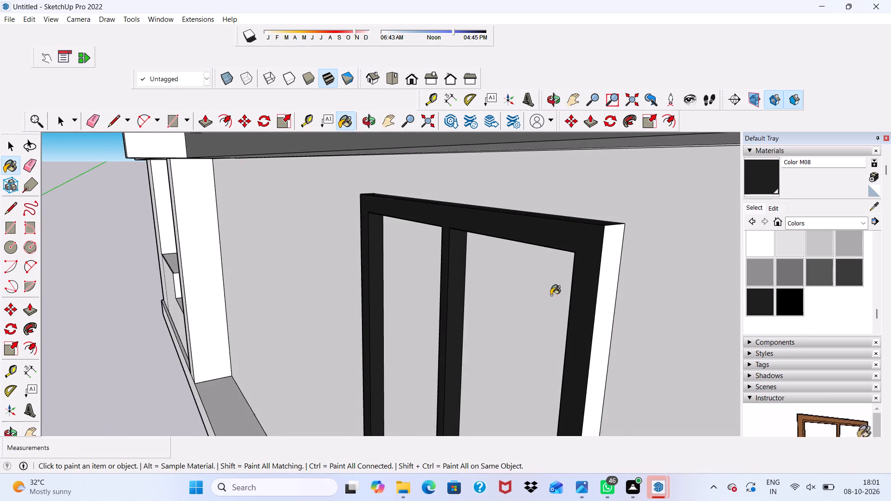
scroll(551, 295, up, 4)
click(635, 251)
scroll(635, 251, down, 17)
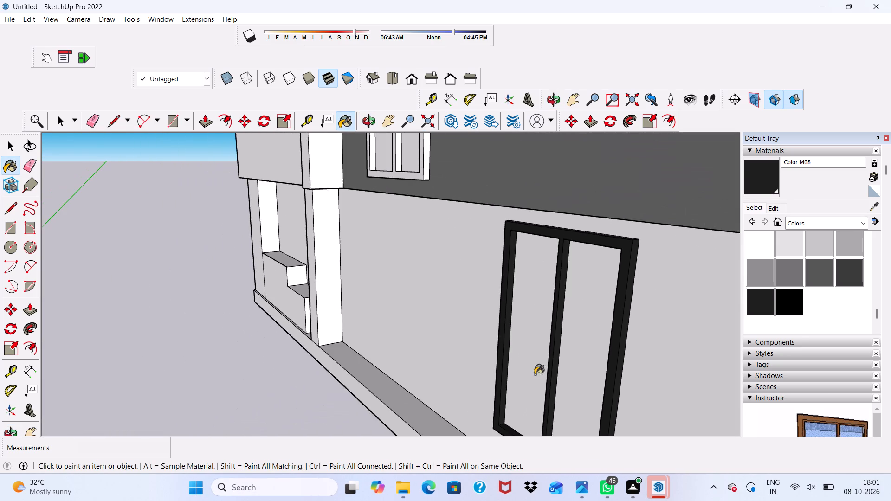
Paint the tall two-pane first-floor side window's front face, left pane bottom reveal and left jamb inner face with Color M08.
scroll(535, 374, down, 1)
scroll(296, 368, down, 11)
middle_drag(362, 344, 657, 325)
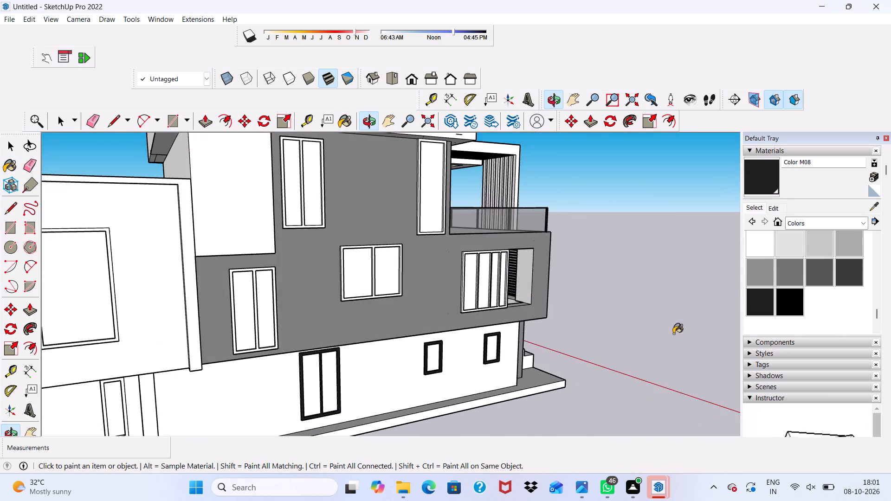
scroll(134, 399, up, 9)
middle_drag(256, 374, 186, 397)
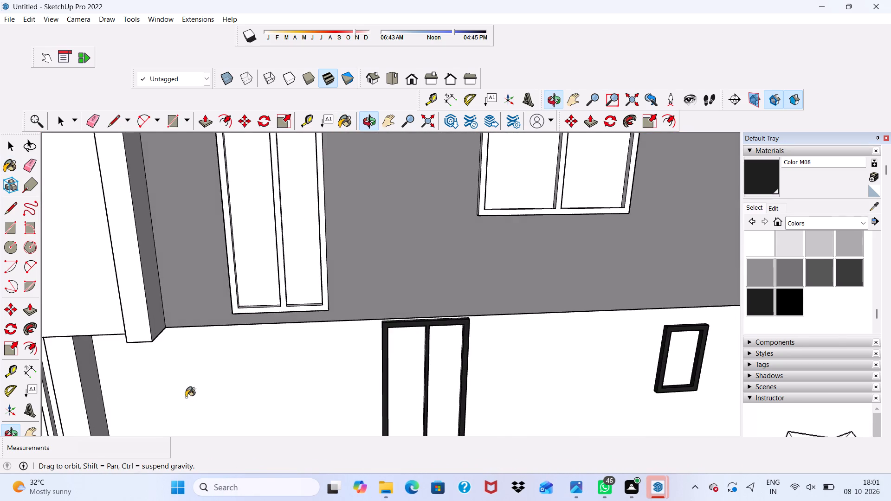
scroll(253, 267, up, 11)
click(235, 264)
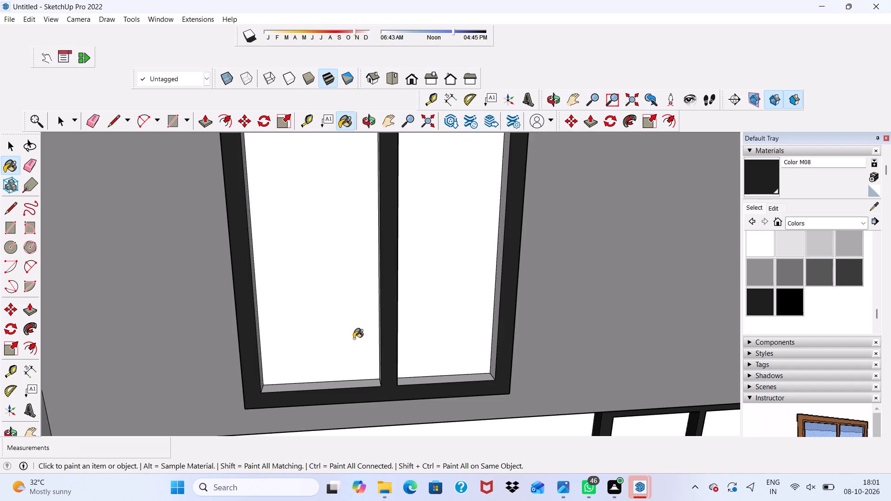
scroll(354, 339, up, 4)
scroll(336, 379, up, 3)
click(323, 423)
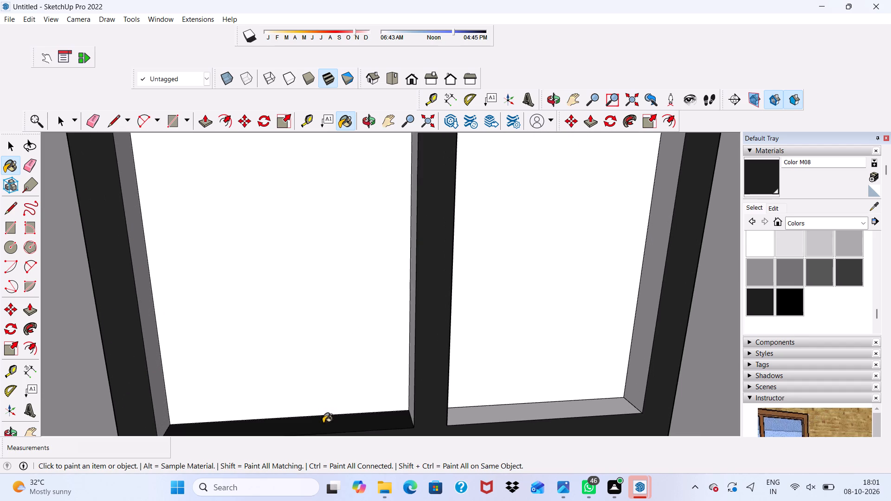
click(156, 326)
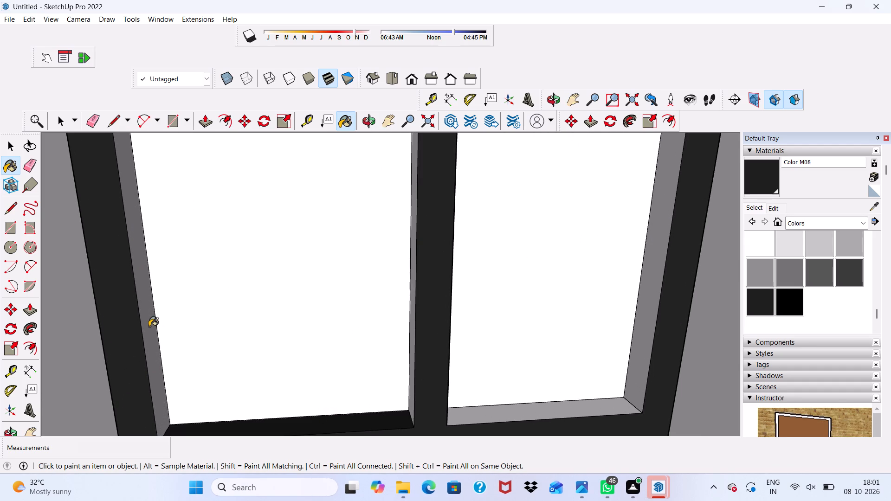
click(149, 327)
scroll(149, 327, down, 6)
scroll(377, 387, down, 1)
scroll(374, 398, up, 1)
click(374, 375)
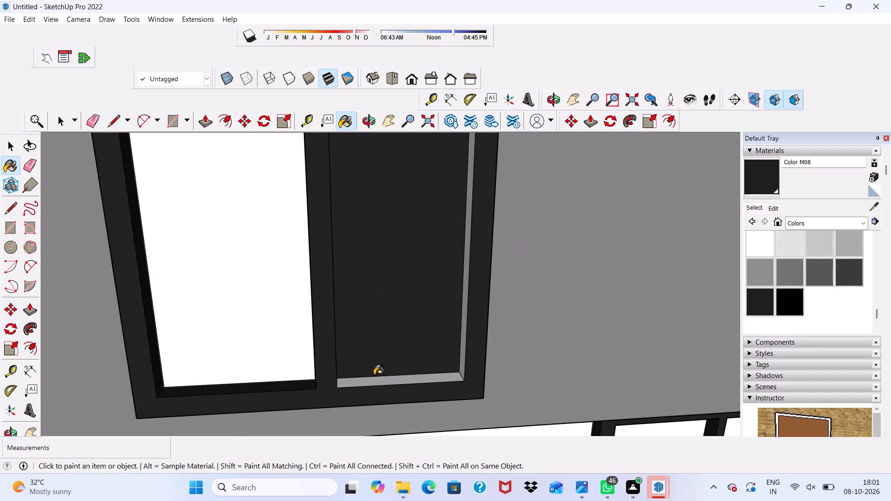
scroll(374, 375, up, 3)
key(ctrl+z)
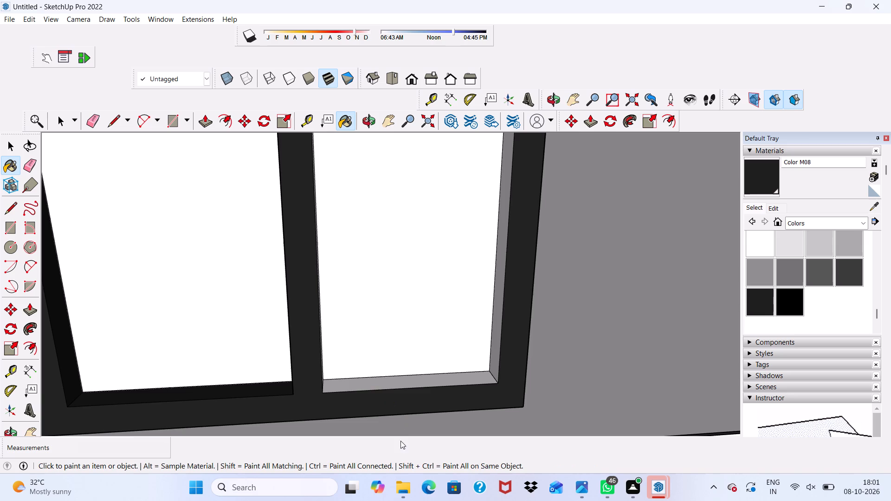
Paint the tall first-floor window's right pane bottom reveal and the mullion's right side with Color M08.
scroll(378, 383, up, 3)
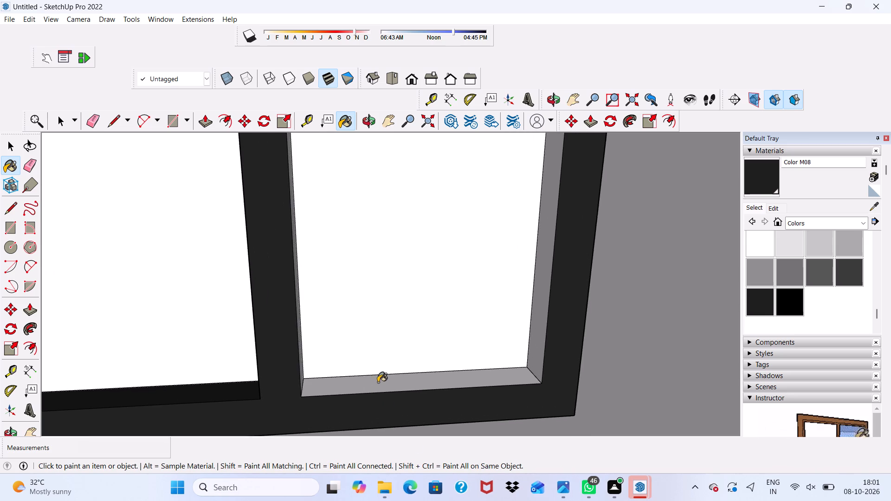
scroll(378, 382, down, 4)
scroll(366, 429, up, 7)
click(344, 355)
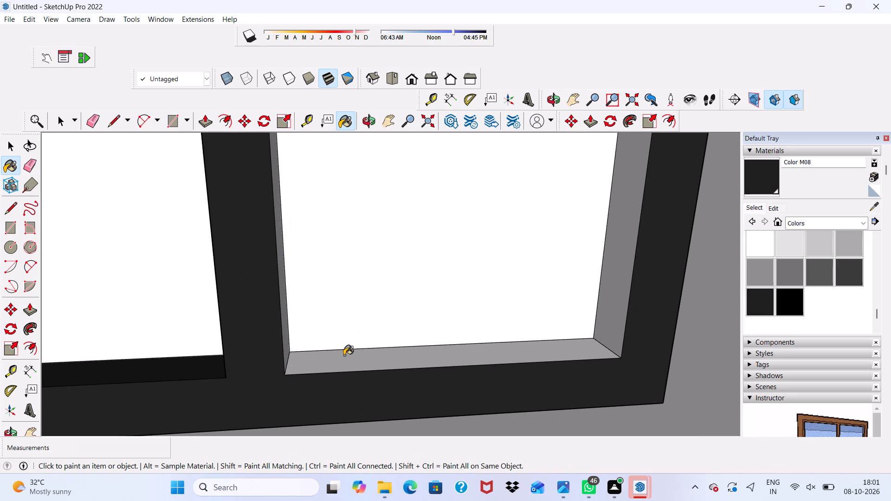
scroll(276, 324, up, 4)
click(289, 305)
scroll(289, 305, down, 6)
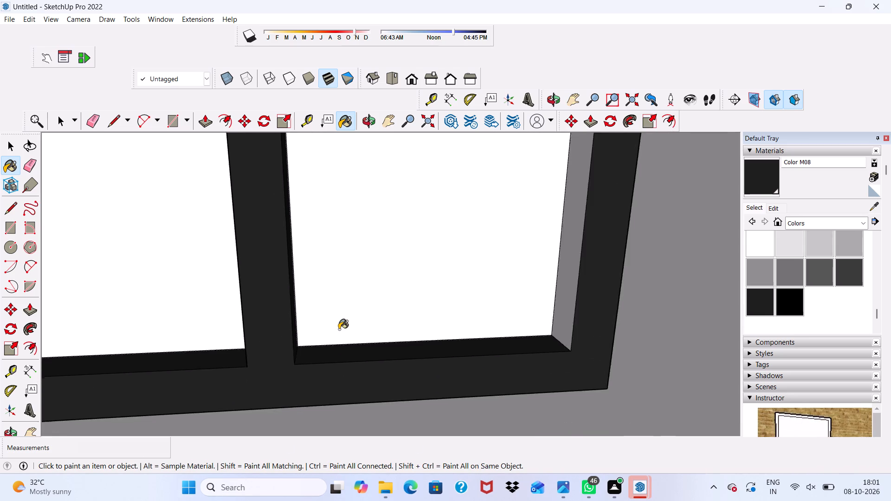
Paint the tall first-floor window's right jamb inner face and the mullion's left side with Color M08.
scroll(339, 329, down, 2)
middle_drag(339, 329, 416, 320)
scroll(445, 322, up, 2)
click(556, 289)
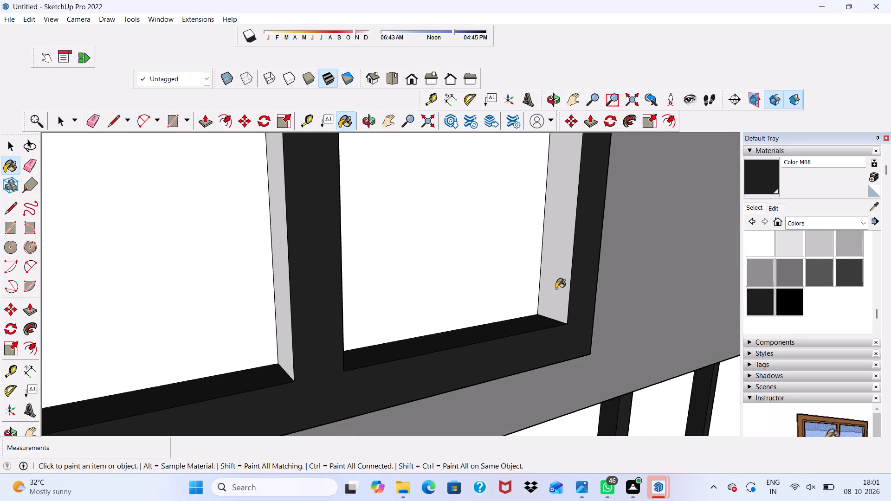
scroll(387, 287, up, 1)
click(270, 276)
scroll(270, 276, down, 5)
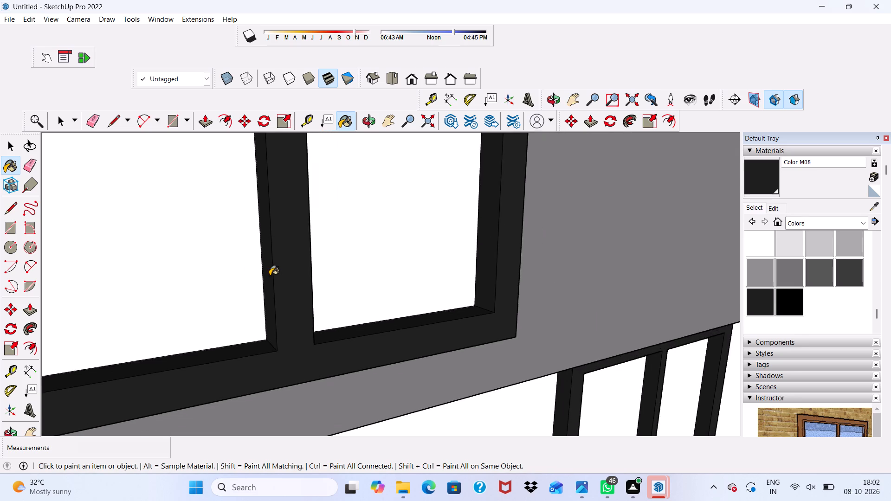
Paint the top reveals of both panes in the tall first-floor side window with Color M08.
scroll(244, 323, down, 17)
scroll(232, 354, down, 5)
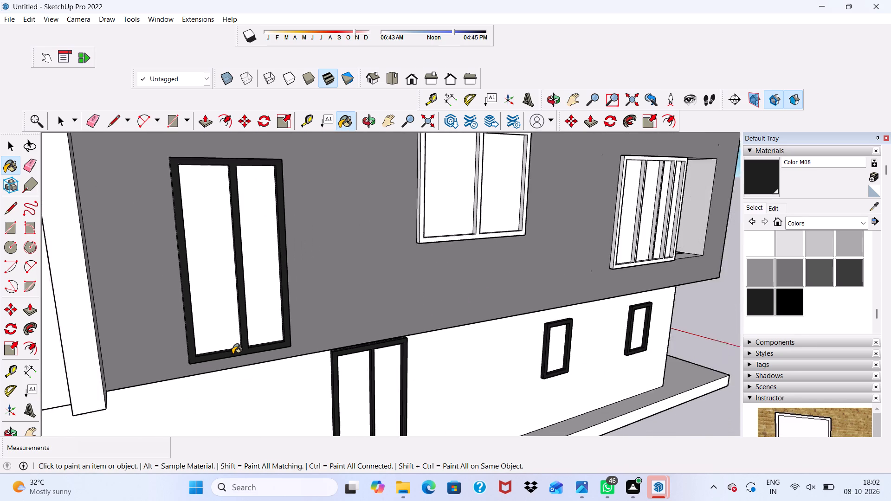
middle_drag(240, 269, 217, 254)
scroll(224, 191, up, 8)
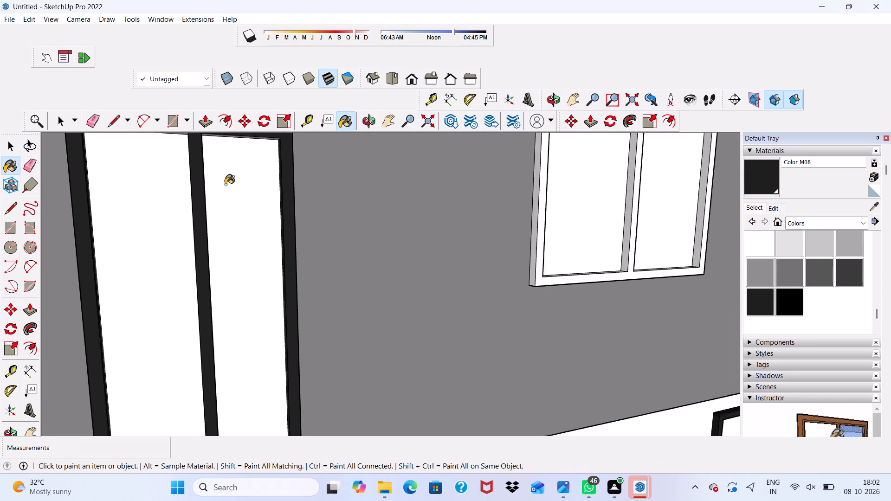
scroll(225, 185, up, 1)
scroll(225, 185, down, 2)
middle_drag(225, 192, 222, 130)
scroll(222, 130, up, 2)
scroll(222, 130, down, 11)
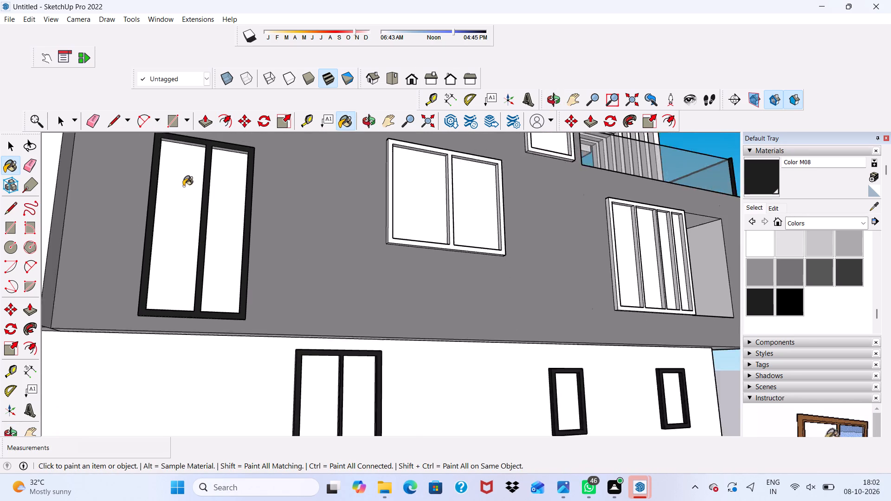
scroll(183, 186, down, 3)
scroll(237, 111, up, 4)
scroll(189, 222, up, 10)
scroll(190, 152, down, 8)
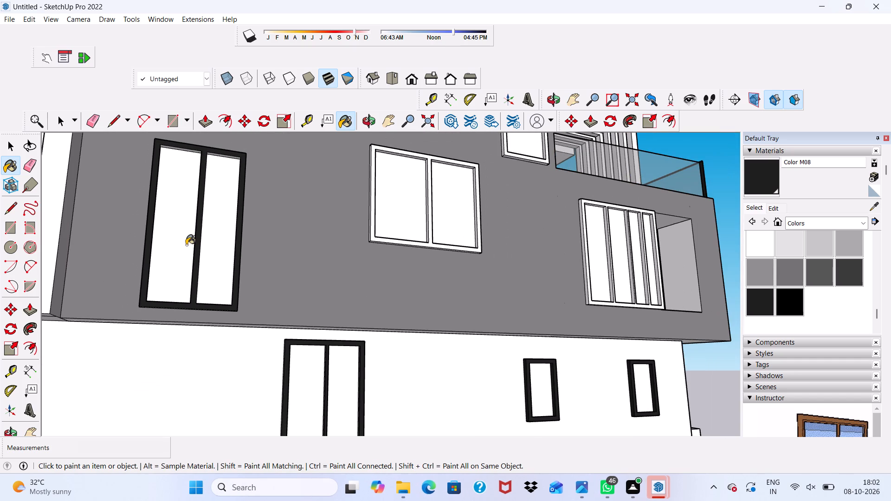
scroll(192, 214, up, 2)
scroll(192, 213, down, 8)
scroll(192, 177, up, 2)
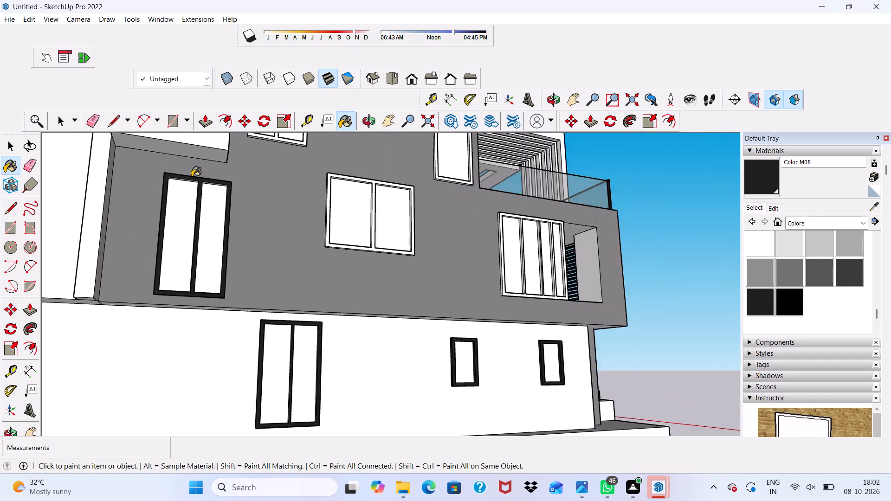
scroll(192, 177, up, 20)
click(191, 165)
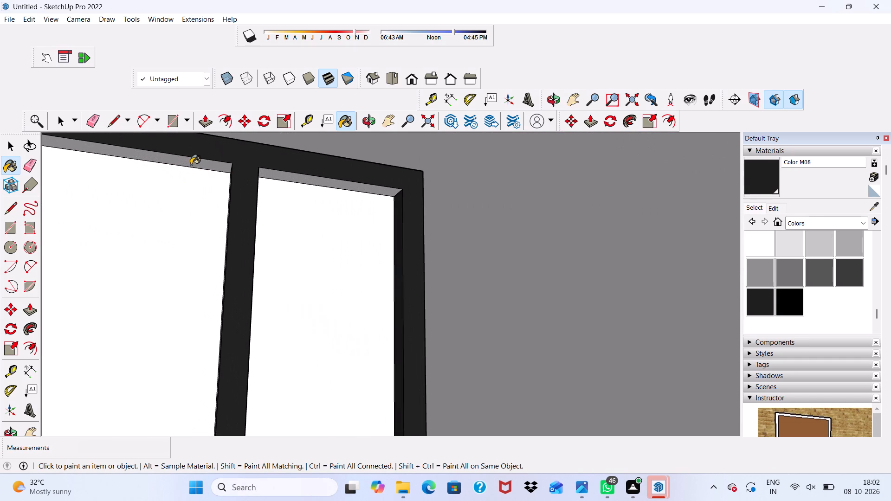
scroll(226, 186, up, 4)
click(340, 177)
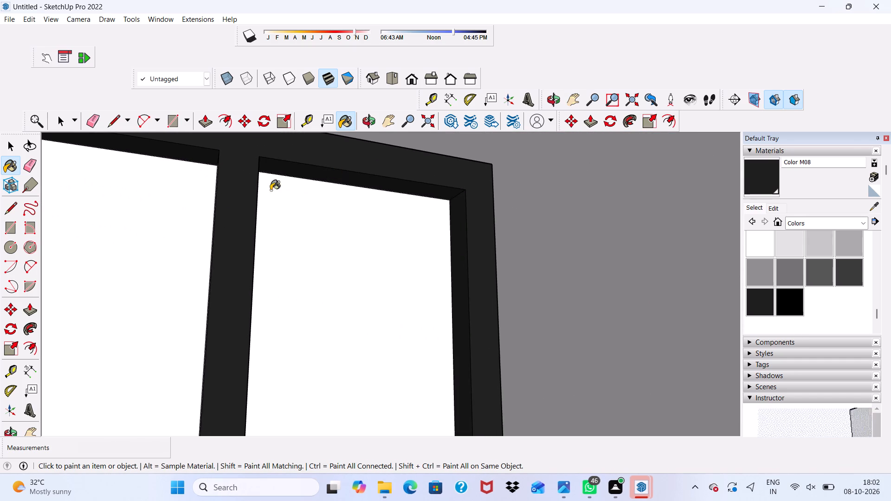
Paint the tall first-floor side window frame's right and left outer sides with Color M08.
scroll(221, 205, down, 2)
middle_drag(209, 211, 25, 251)
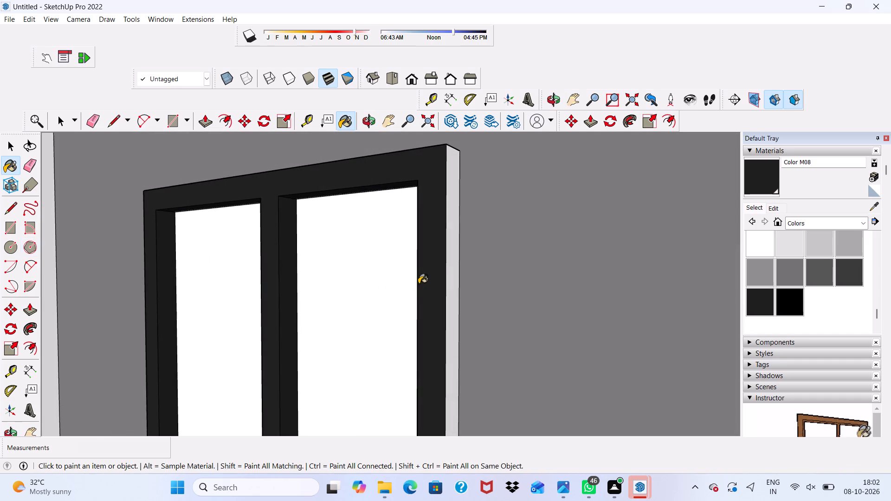
scroll(430, 276, up, 3)
click(457, 245)
scroll(457, 245, down, 9)
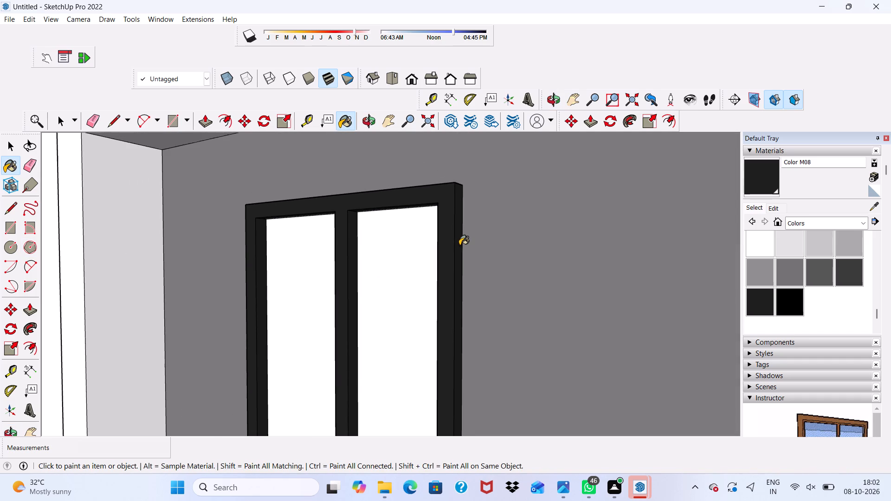
scroll(400, 267, down, 3)
middle_drag(389, 283, 683, 304)
scroll(429, 278, up, 4)
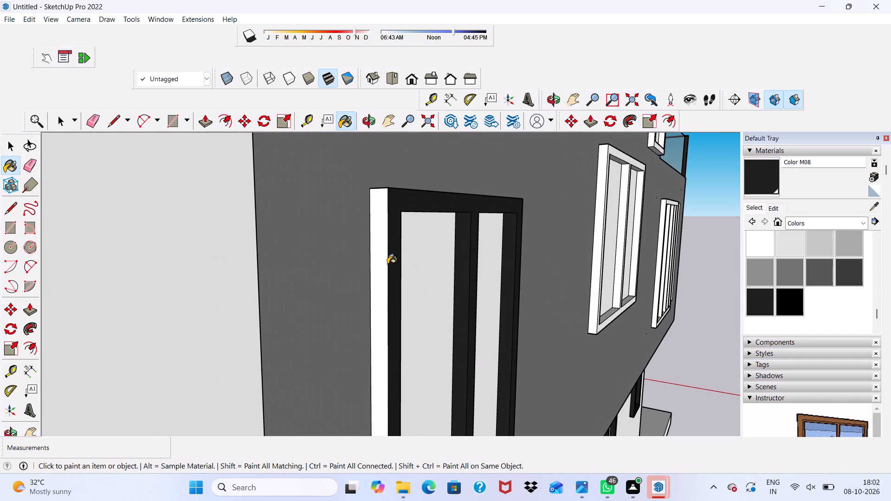
click(387, 264)
click(377, 261)
scroll(378, 261, down, 4)
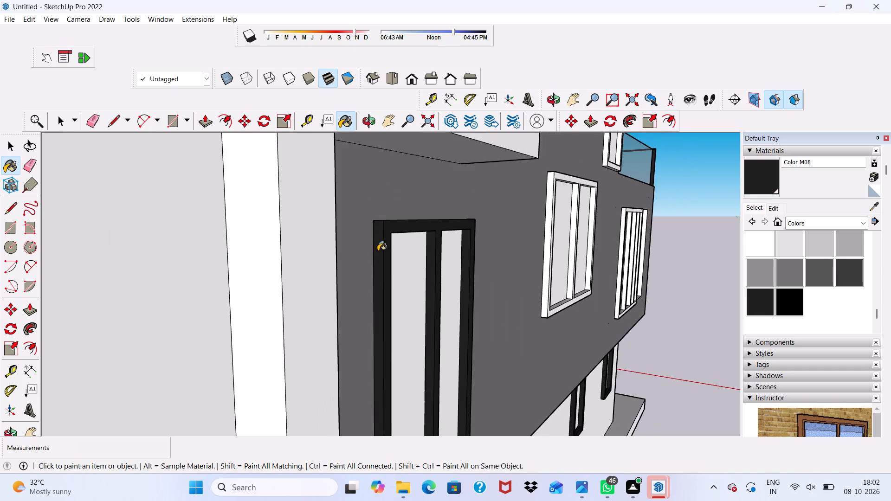
Paint the underside of the tall first-floor side window frame with Color M08.
scroll(378, 251, down, 12)
middle_drag(396, 403, 317, 268)
scroll(300, 228, up, 5)
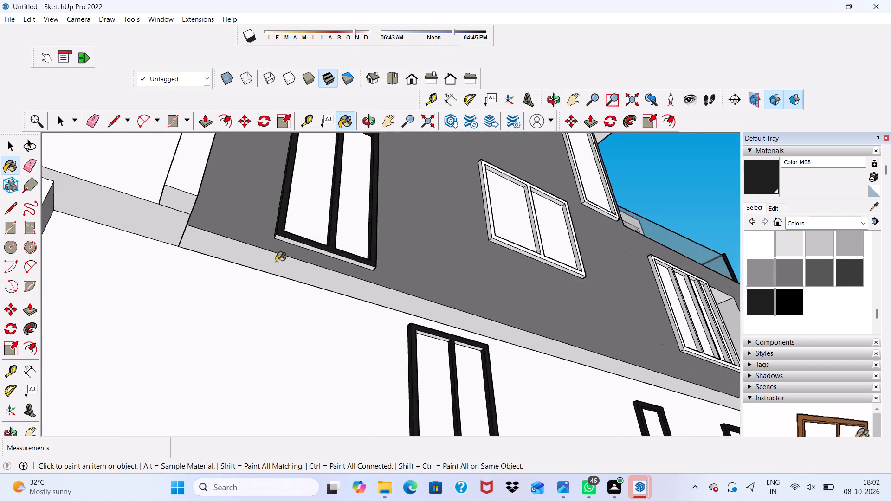
scroll(276, 262, up, 12)
click(389, 220)
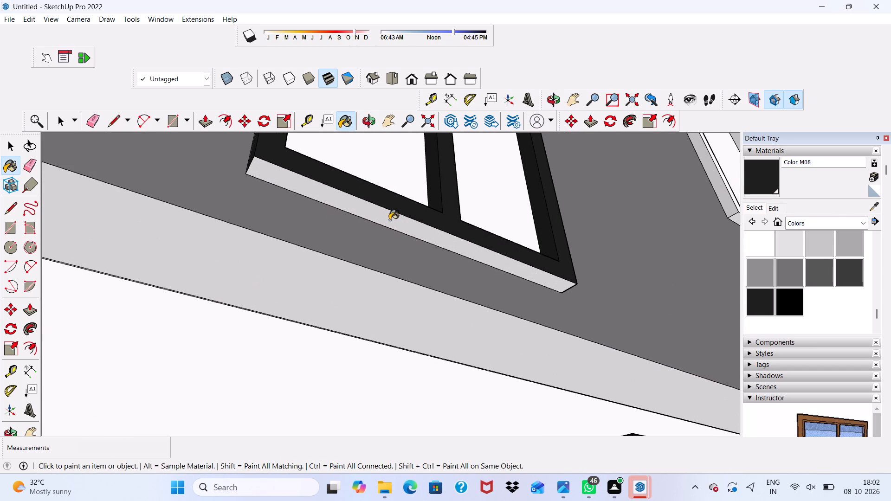
scroll(386, 224, down, 4)
scroll(319, 291, down, 19)
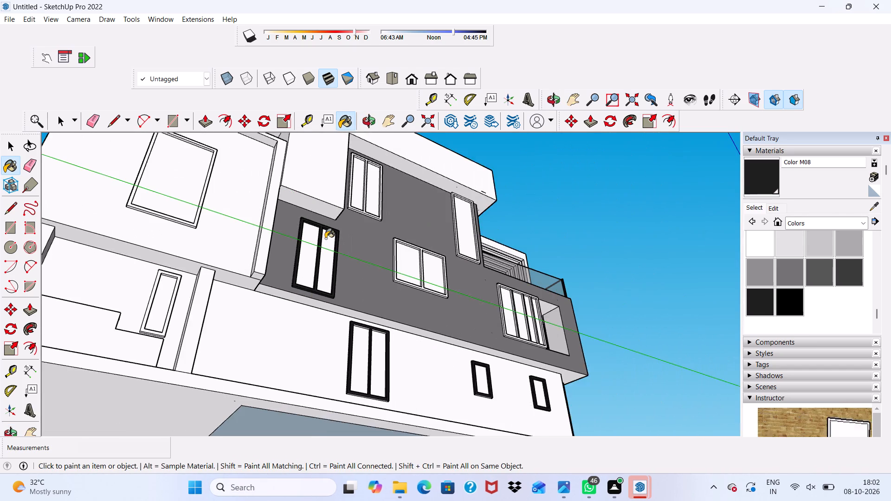
Paint the front face and underside of the wide two-pane first-floor side window frame with Color M08.
scroll(325, 238, down, 4)
scroll(442, 190, up, 3)
scroll(361, 245, up, 3)
scroll(366, 308, up, 10)
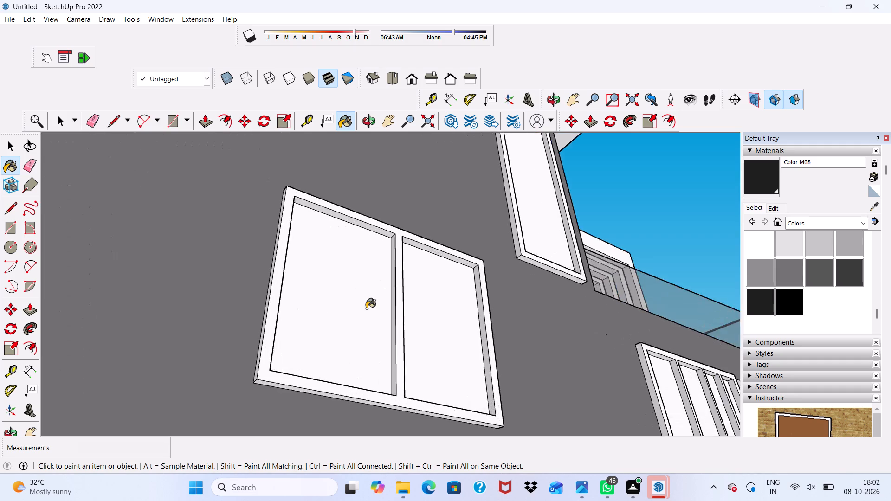
scroll(366, 308, up, 4)
click(262, 269)
scroll(262, 267, down, 5)
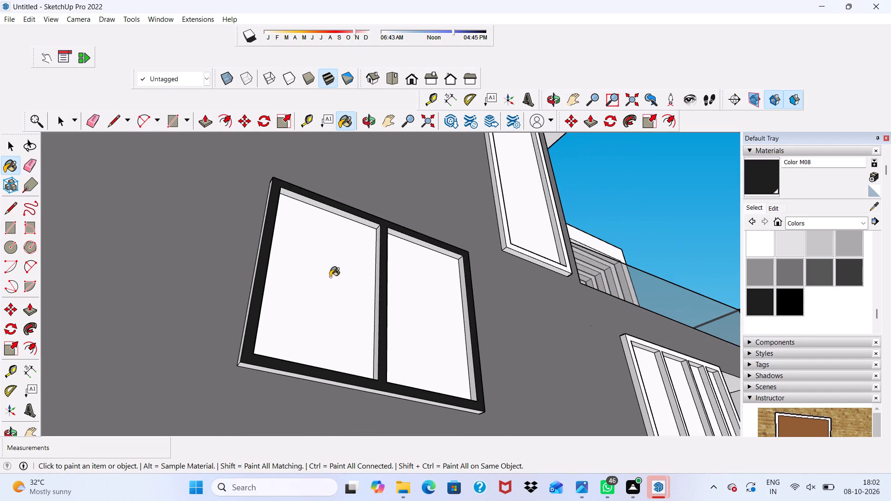
scroll(335, 414, up, 9)
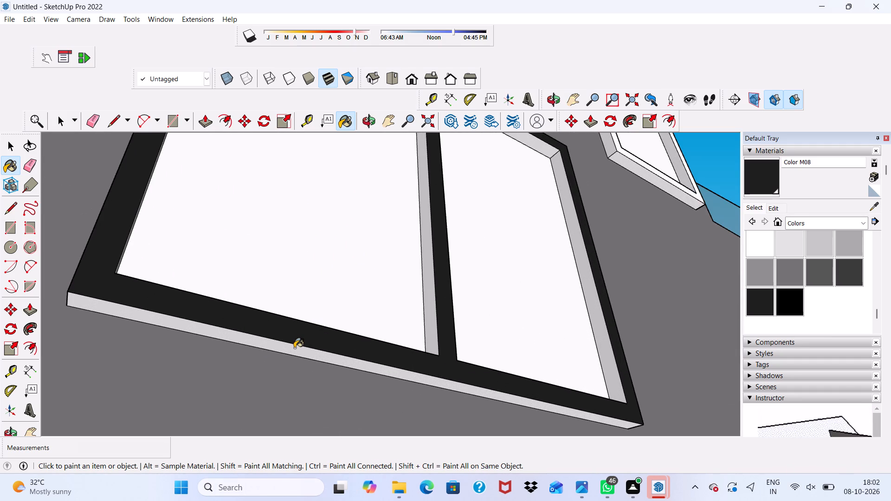
click(294, 348)
scroll(294, 348, down, 6)
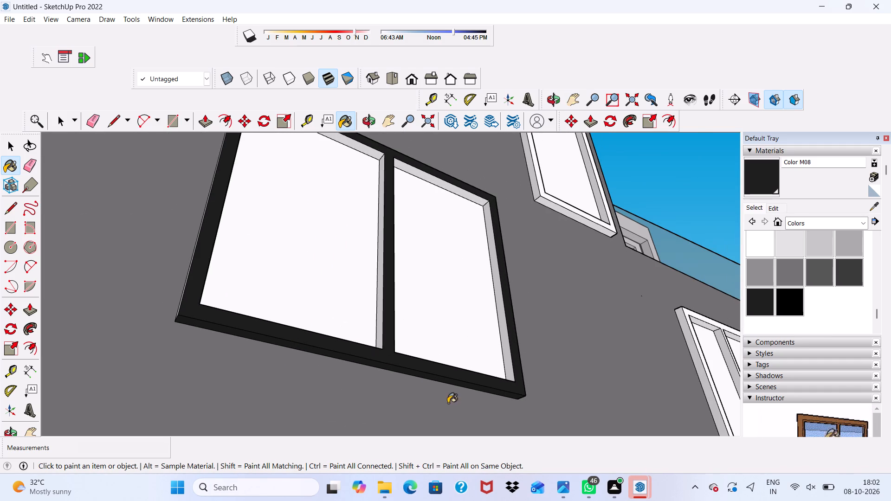
Paint the wide first-floor window's left outer side, mullion's left side and right jamb's inner face with Color M08.
scroll(400, 276, up, 1)
scroll(400, 276, down, 1)
middle_drag(400, 276, 484, 385)
scroll(387, 313, up, 2)
scroll(354, 271, up, 3)
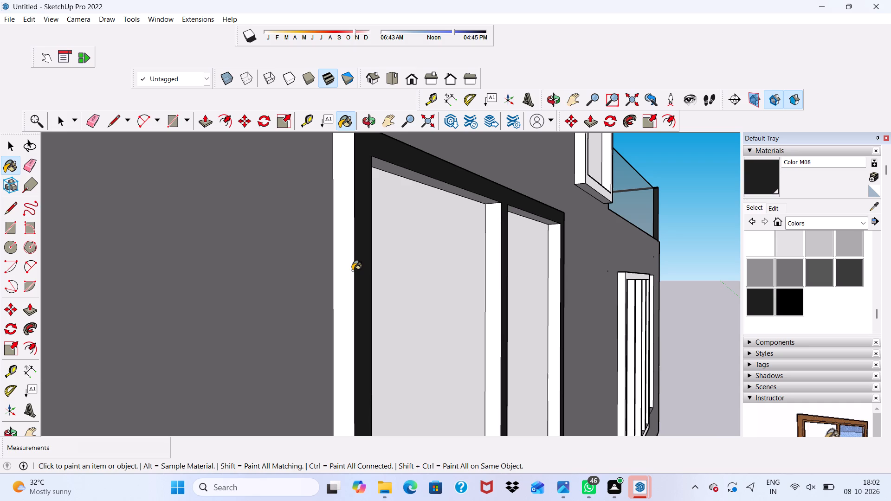
click(352, 270)
scroll(437, 306, up, 2)
click(508, 289)
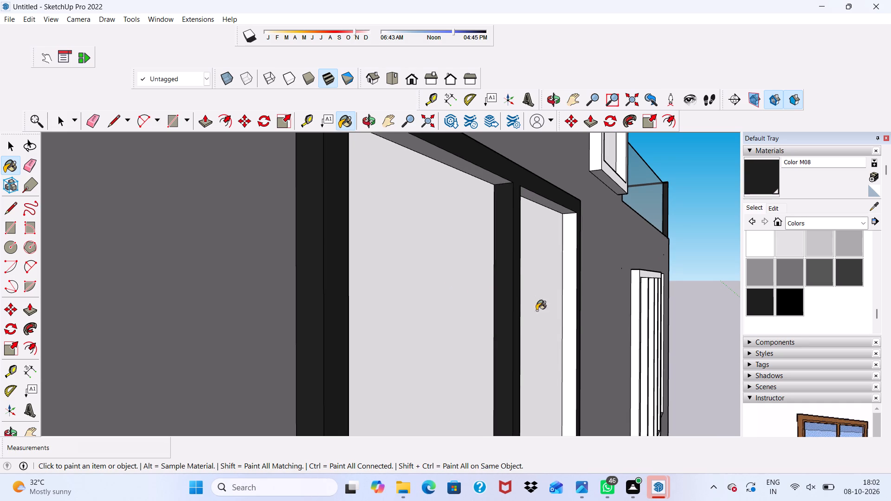
scroll(578, 325, up, 4)
click(567, 319)
scroll(567, 319, down, 11)
Paint the top reveals of both panes in the wide first-floor side window with Color M08.
middle_drag(524, 238, 498, 171)
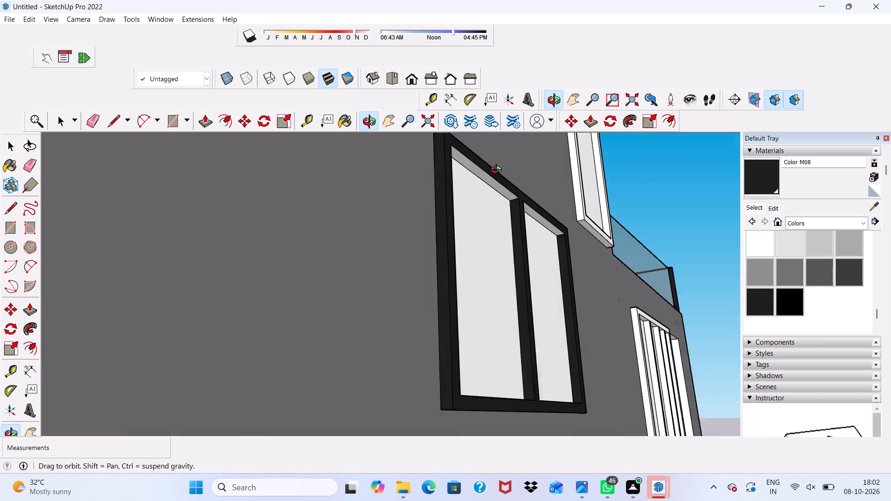
middle_drag(498, 171, 472, 147)
scroll(471, 179, up, 8)
click(527, 178)
scroll(525, 190, down, 7)
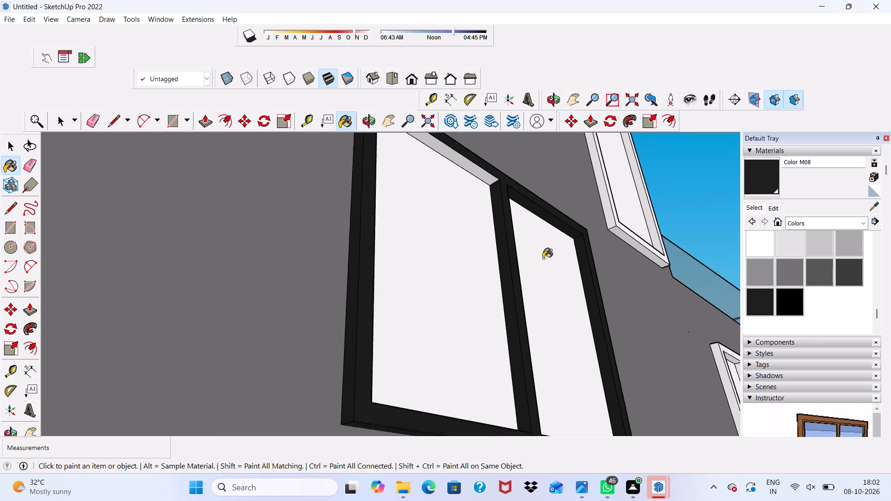
scroll(543, 258, down, 2)
scroll(502, 203, up, 3)
scroll(471, 180, up, 7)
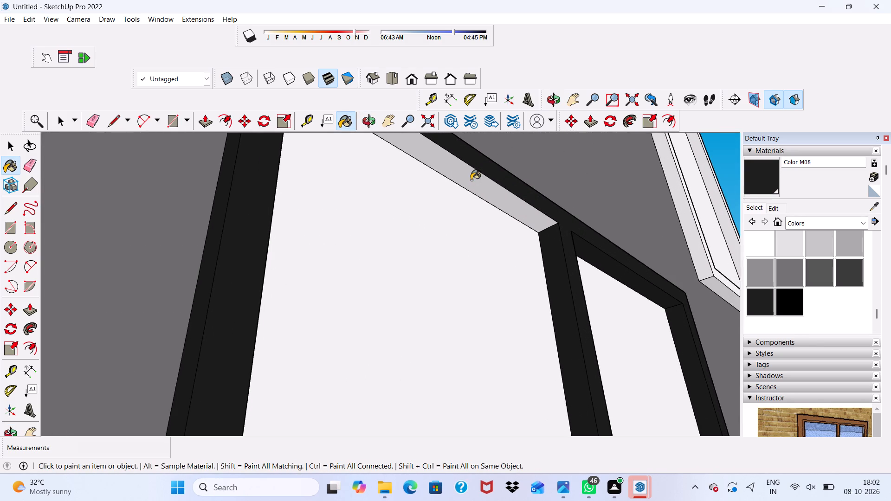
click(471, 180)
scroll(471, 180, down, 14)
Paint the bottom reveals of both panes in the wide first-floor side window with Color M08.
middle_drag(479, 201, 421, 305)
scroll(434, 289, down, 1)
scroll(420, 304, up, 2)
scroll(407, 217, down, 4)
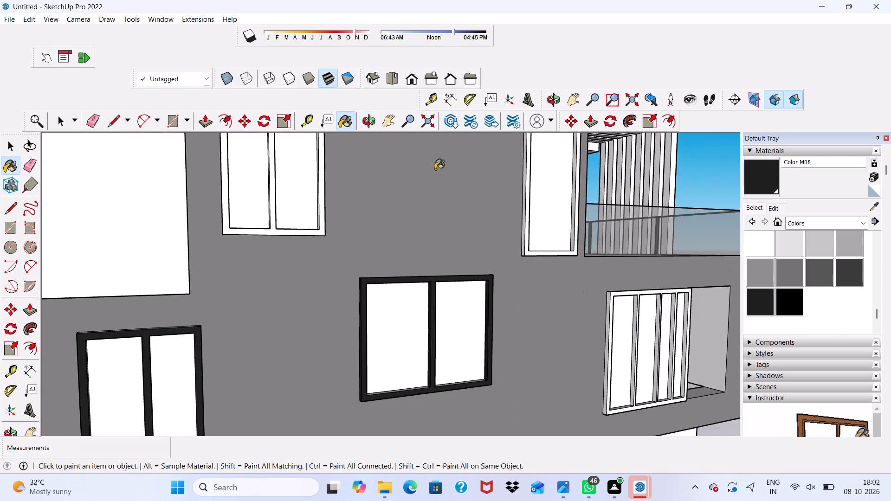
scroll(435, 169, down, 3)
scroll(401, 377, up, 9)
middle_drag(401, 324, 365, 395)
scroll(365, 395, up, 3)
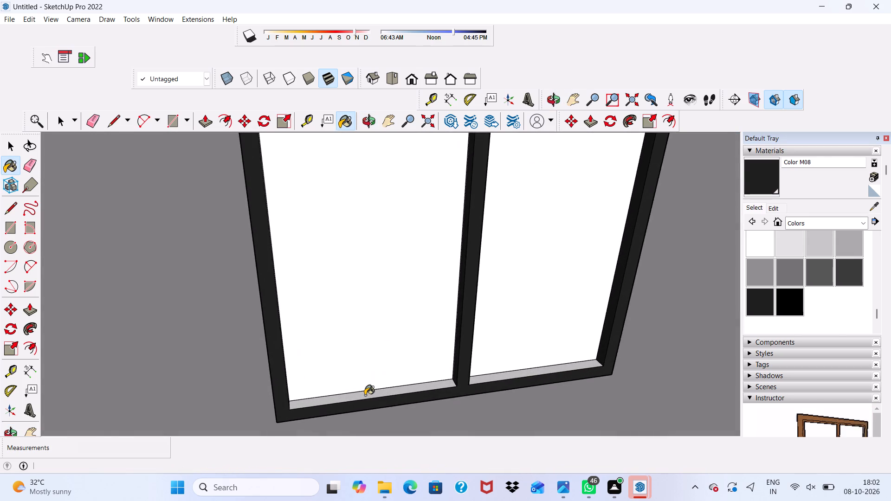
scroll(365, 395, up, 3)
click(365, 395)
scroll(476, 389, up, 4)
click(576, 358)
scroll(575, 357, down, 4)
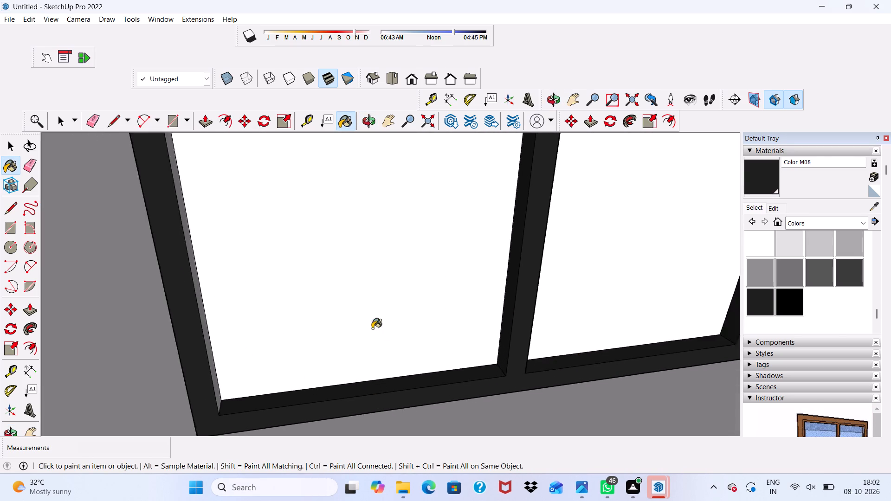
Paint the wide first-floor window's left jamb inner face and the mullion's right side with Color M08.
middle_drag(341, 311, 183, 279)
scroll(188, 272, up, 4)
click(259, 248)
scroll(259, 248, down, 5)
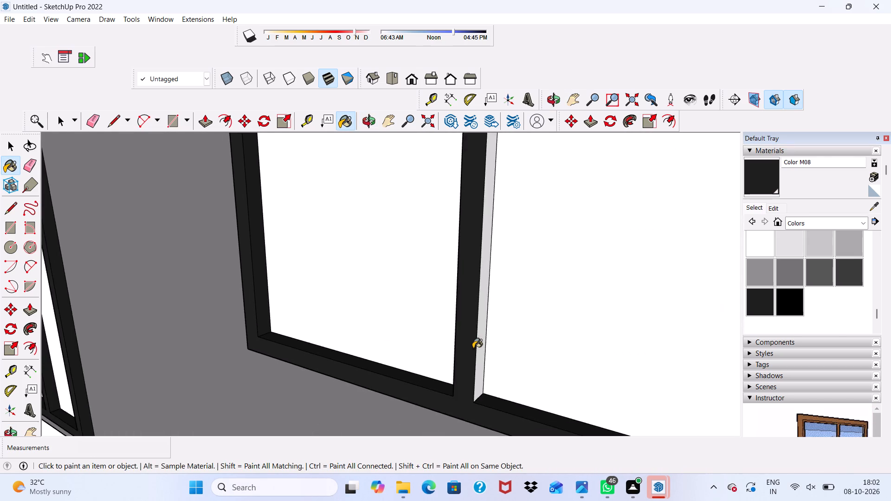
scroll(478, 348, up, 4)
click(481, 314)
scroll(463, 311, down, 8)
Paint the right outer side of the wide first-floor side window frame with Color M08.
middle_drag(367, 273, 492, 279)
scroll(654, 295, up, 3)
scroll(528, 283, down, 9)
middle_drag(358, 298, 234, 296)
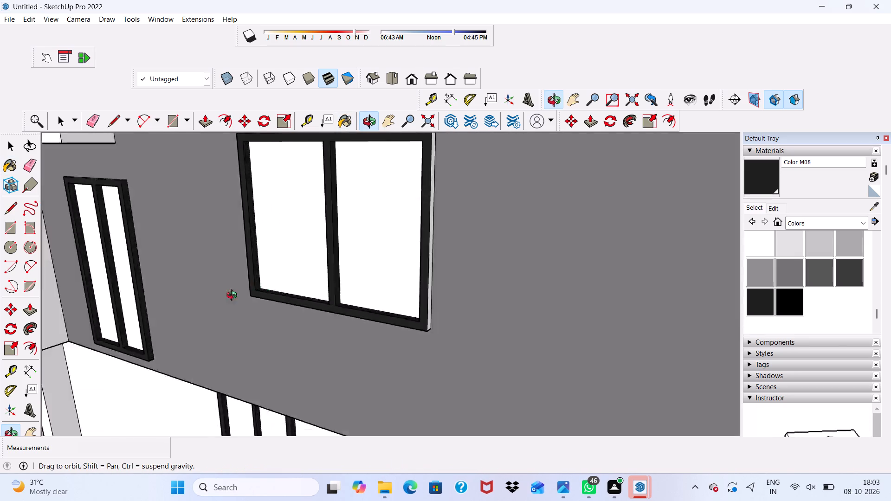
middle_drag(234, 296, 89, 295)
middle_drag(89, 292, 160, 290)
scroll(160, 290, up, 1)
scroll(160, 290, down, 9)
scroll(306, 354, down, 10)
scroll(58, 285, up, 2)
scroll(104, 228, up, 4)
click(104, 228)
scroll(120, 254, down, 4)
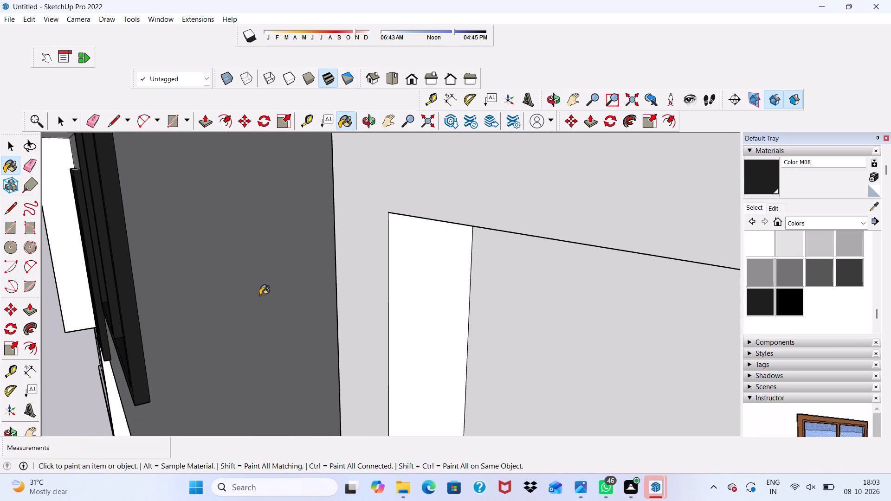
Paint the top outer face of the wide first-floor side window frame with Color M08.
scroll(260, 295, down, 16)
middle_drag(201, 177, 216, 264)
scroll(186, 240, up, 6)
click(160, 210)
scroll(170, 254, down, 5)
Paint the front face of the tall two-pane second-floor side window frame with Color M08.
middle_drag(153, 316, 266, 206)
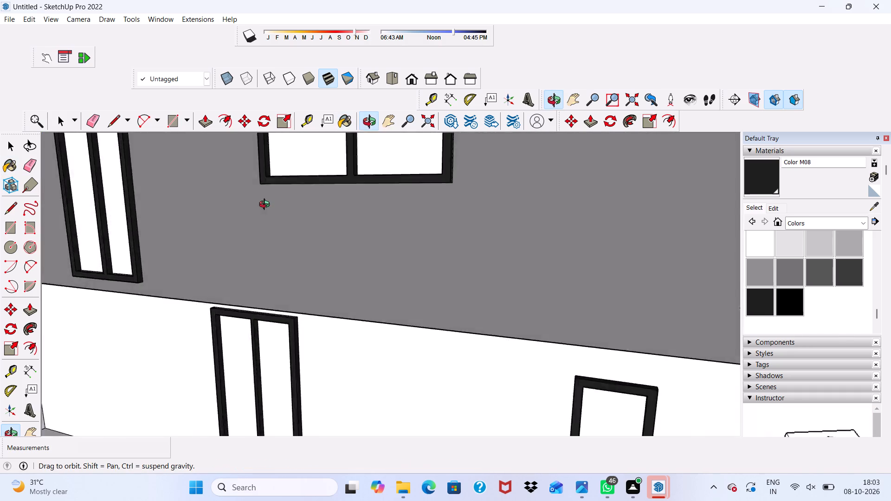
middle_drag(266, 206, 344, 175)
scroll(344, 175, up, 2)
scroll(295, 234, down, 9)
middle_drag(302, 256, 397, 144)
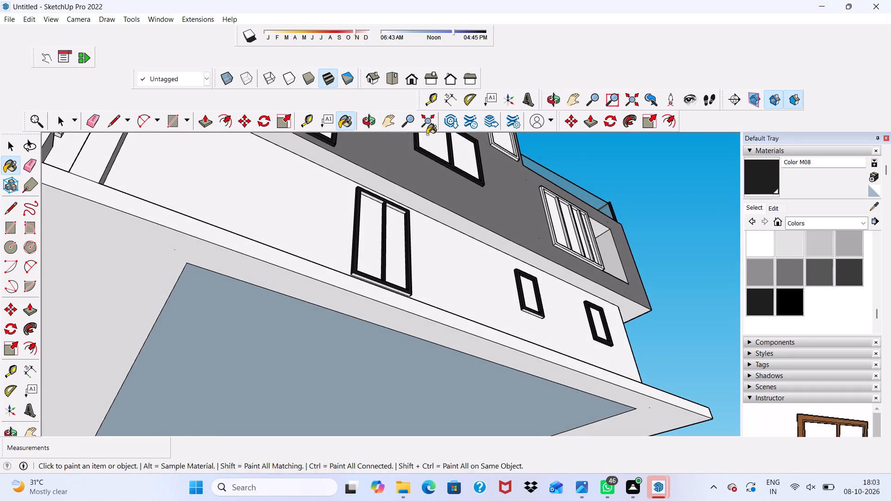
scroll(445, 127, up, 4)
scroll(441, 136, down, 5)
scroll(402, 270, up, 1)
scroll(386, 248, down, 10)
scroll(384, 224, up, 12)
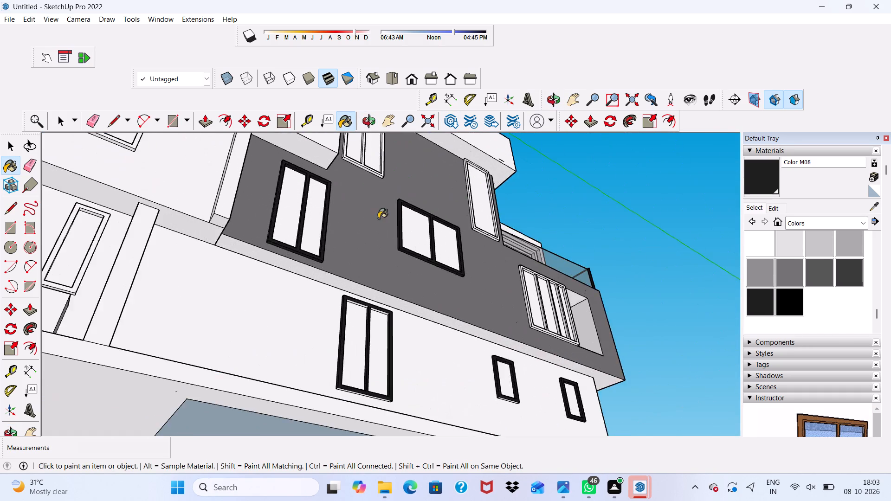
scroll(378, 218, up, 4)
scroll(357, 208, down, 11)
middle_drag(362, 214, 282, 352)
scroll(280, 303, up, 6)
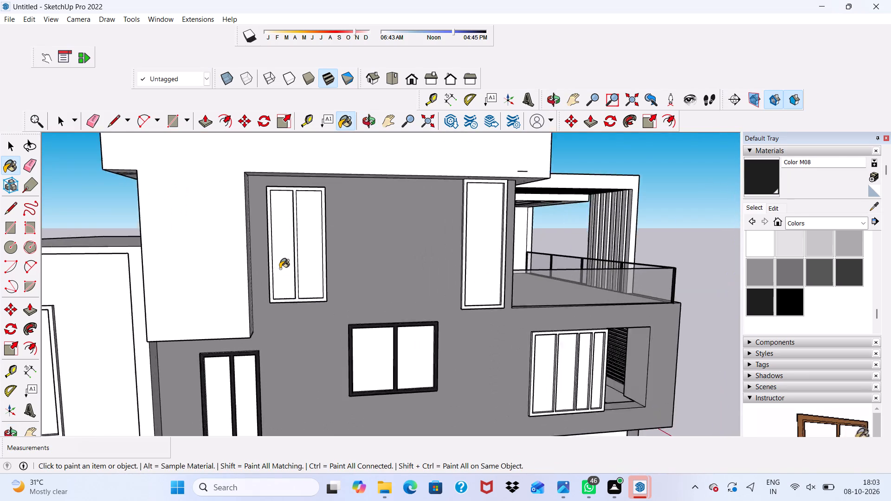
scroll(280, 269, up, 11)
click(258, 261)
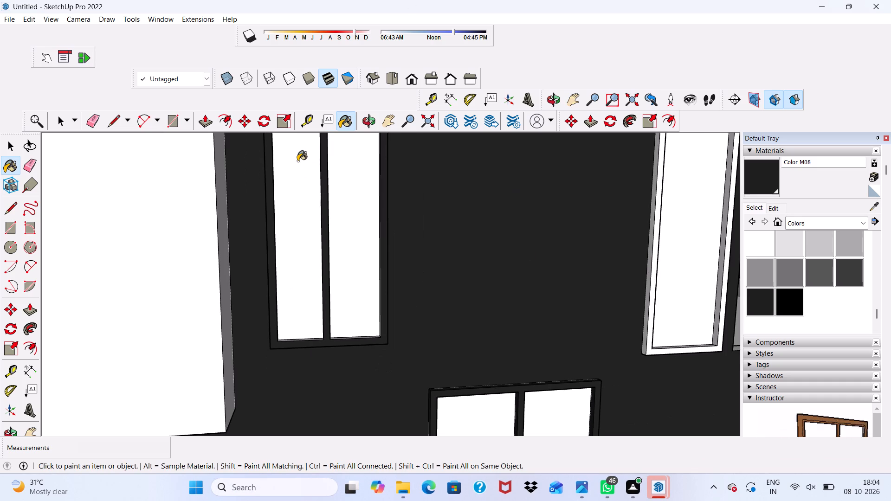
Undo the Color M08 paint applied to the grey side wall.
key(ctrl+z)
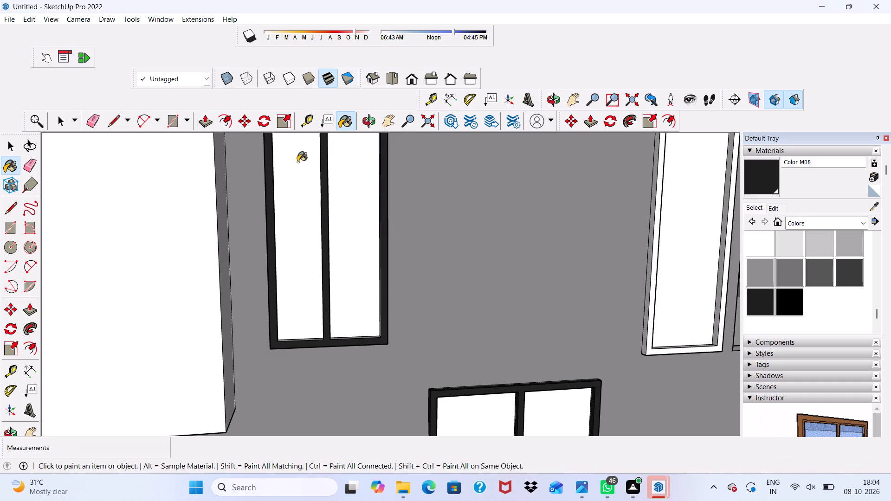
key(space)
Reselect Color M08 and paint the tall second-floor side window's left jamb inner face and the mullion's right side.
scroll(363, 115, down, 3)
scroll(374, 5, up, 1)
scroll(362, 19, down, 4)
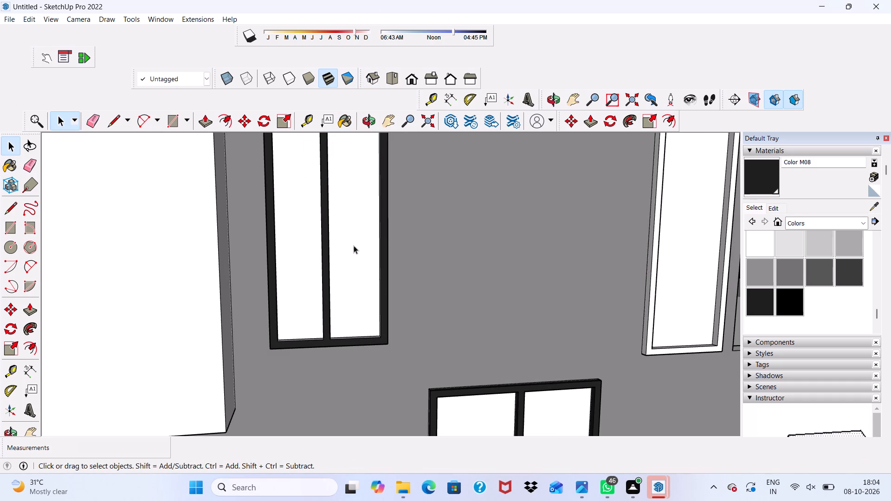
scroll(352, 233, down, 14)
scroll(394, 291, up, 1)
middle_drag(394, 291, 265, 218)
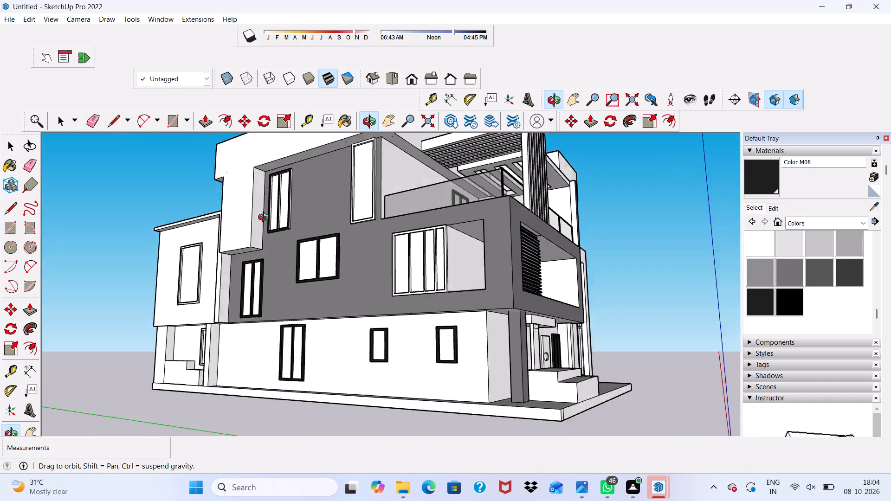
middle_drag(265, 218, 337, 246)
scroll(357, 239, up, 8)
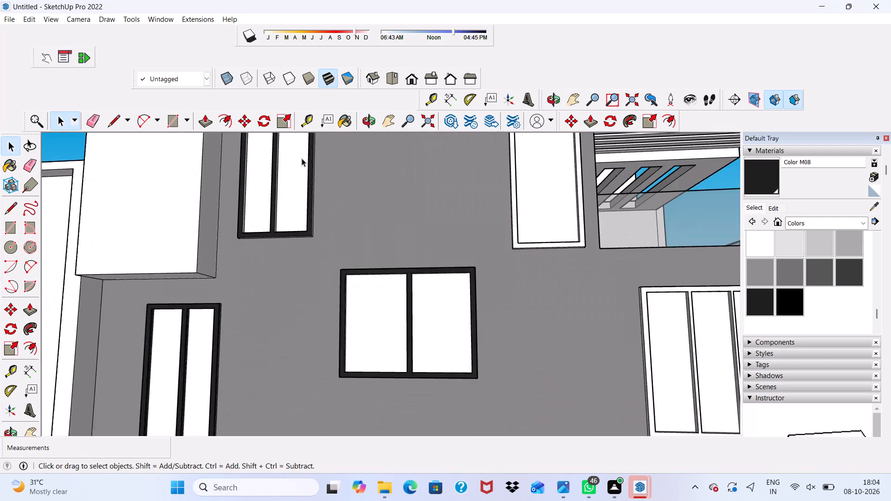
scroll(300, 169, down, 1)
middle_drag(299, 172, 209, 269)
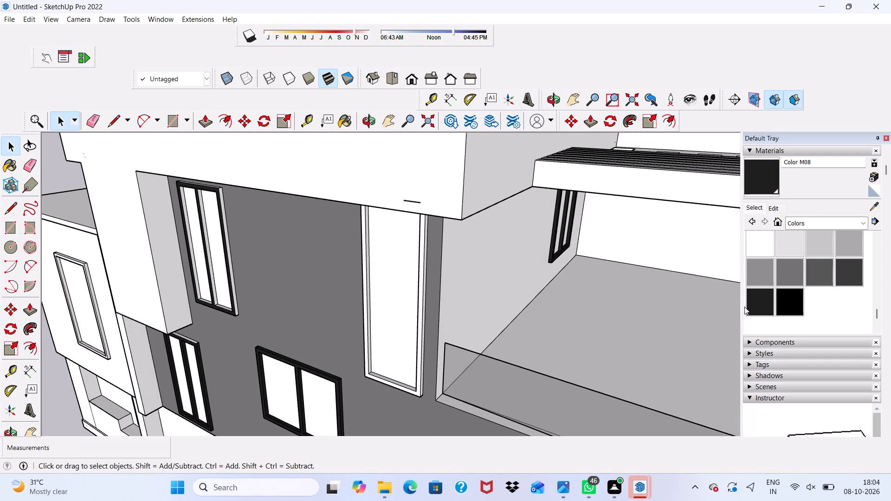
click(755, 301)
scroll(613, 263, up, 3)
scroll(276, 307, up, 4)
scroll(274, 301, down, 10)
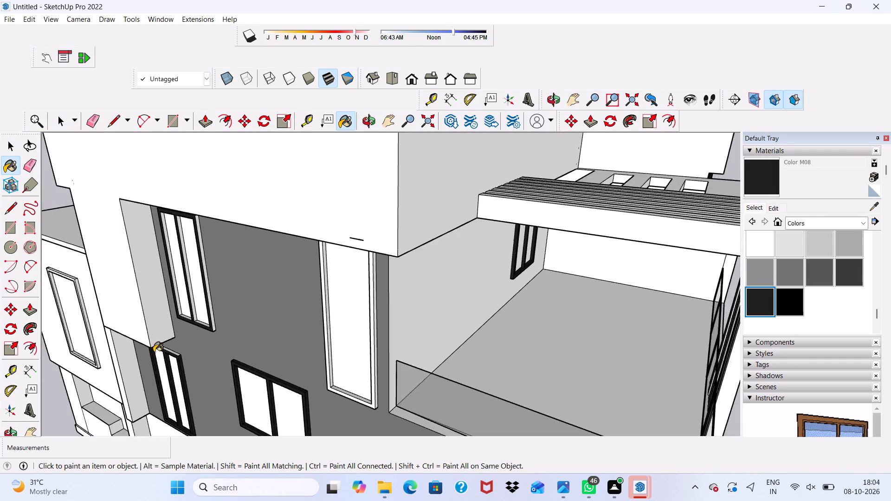
scroll(84, 324, up, 9)
scroll(353, 246, up, 8)
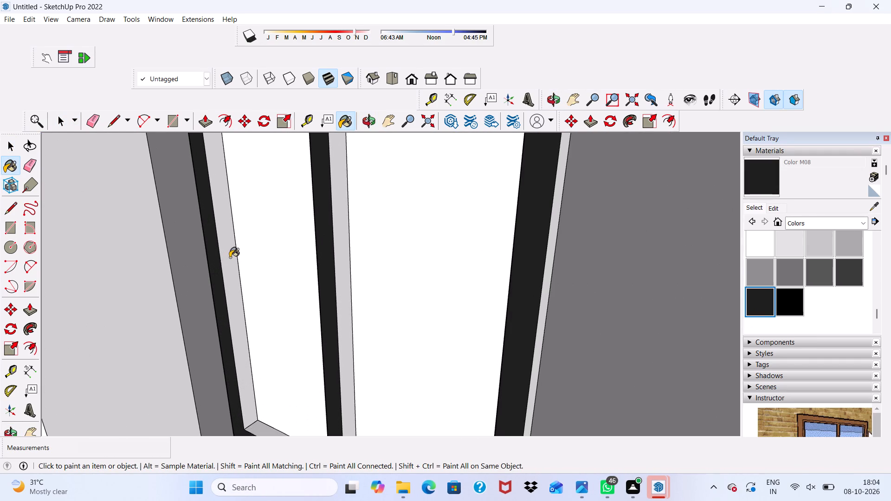
click(230, 257)
scroll(501, 308, up, 6)
click(274, 290)
scroll(274, 290, down, 2)
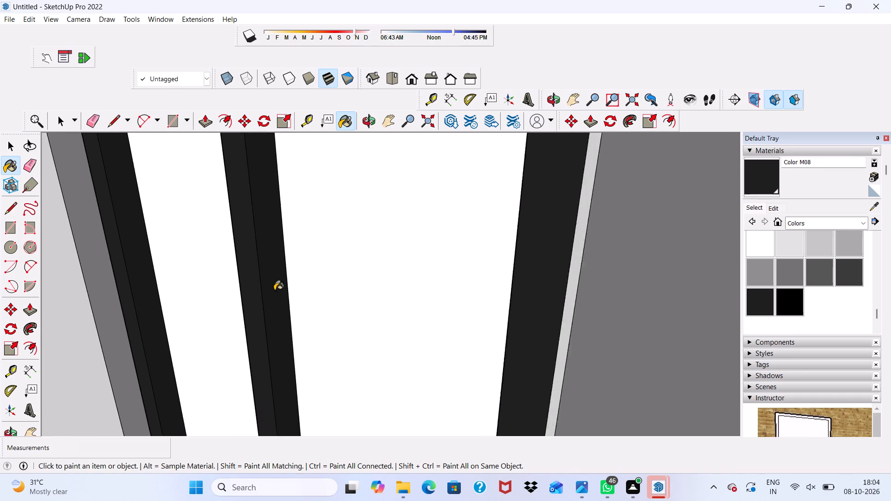
Paint the right outer side of the tall second-floor side window frame with Color M08.
scroll(274, 290, down, 8)
scroll(410, 293, up, 8)
click(426, 275)
scroll(426, 275, down, 9)
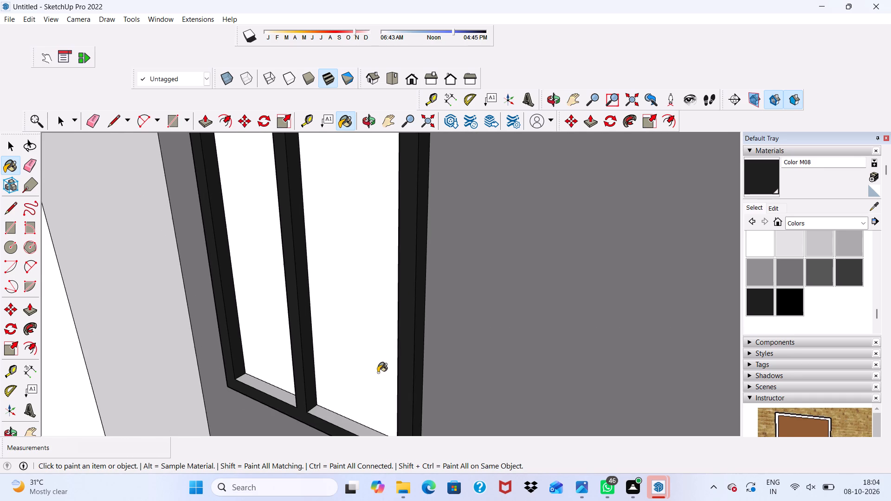
Paint the bottom reveals of both panes in the tall second-floor side window with Color M08.
scroll(279, 385, up, 6)
click(274, 388)
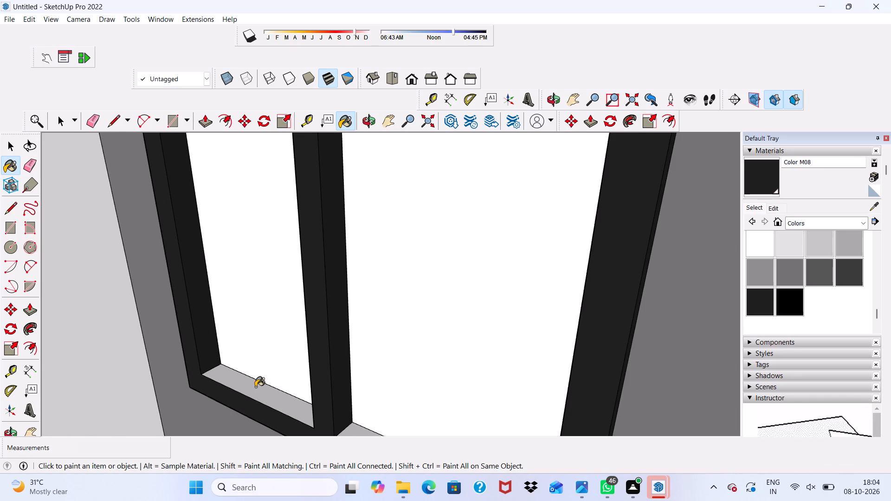
click(255, 387)
scroll(256, 347, down, 8)
scroll(310, 418, up, 7)
click(343, 379)
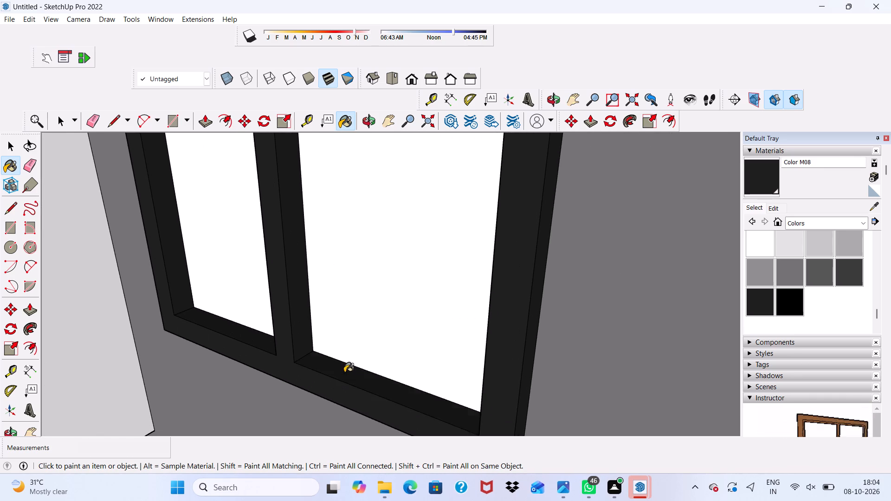
scroll(344, 373, down, 20)
scroll(344, 373, down, 3)
Paint the top reveal of the left pane in the tall second-floor side window with Color M08.
middle_drag(383, 363, 387, 279)
scroll(394, 256, up, 3)
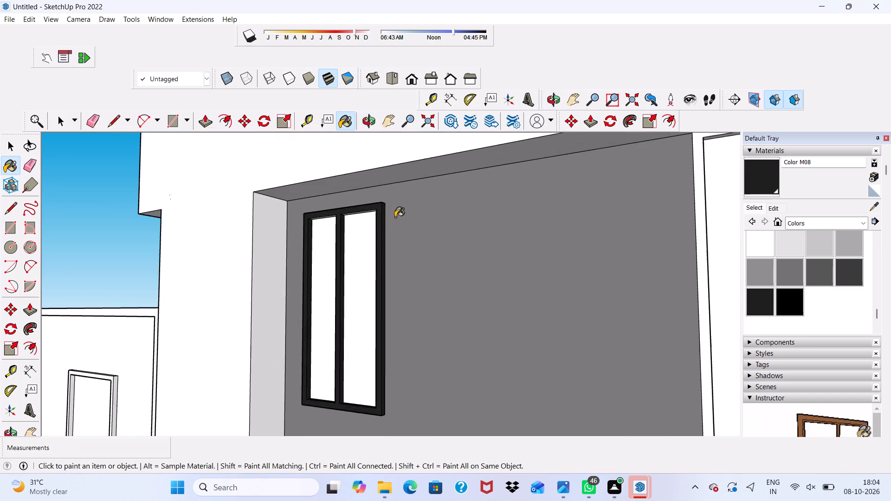
scroll(395, 217, up, 8)
middle_drag(373, 215, 337, 289)
scroll(337, 288, up, 1)
scroll(220, 302, up, 4)
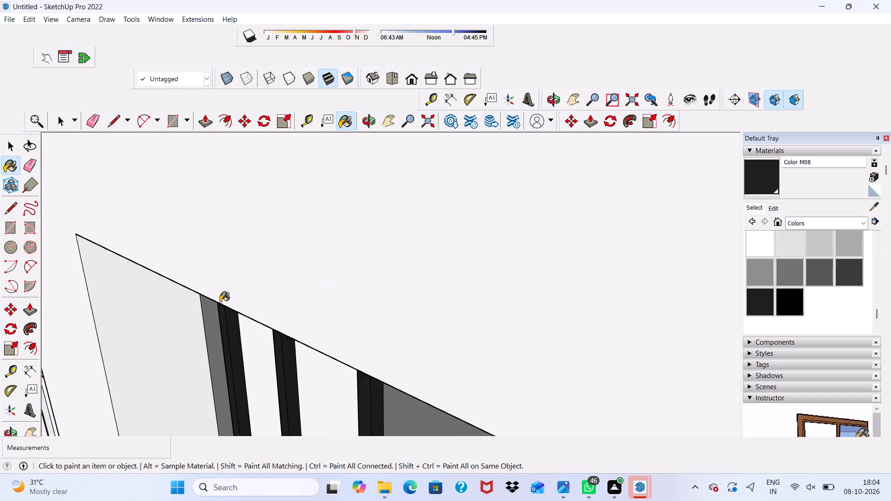
scroll(220, 302, up, 5)
scroll(221, 329, down, 1)
middle_drag(221, 329, 275, 283)
scroll(280, 269, up, 3)
scroll(360, 162, up, 5)
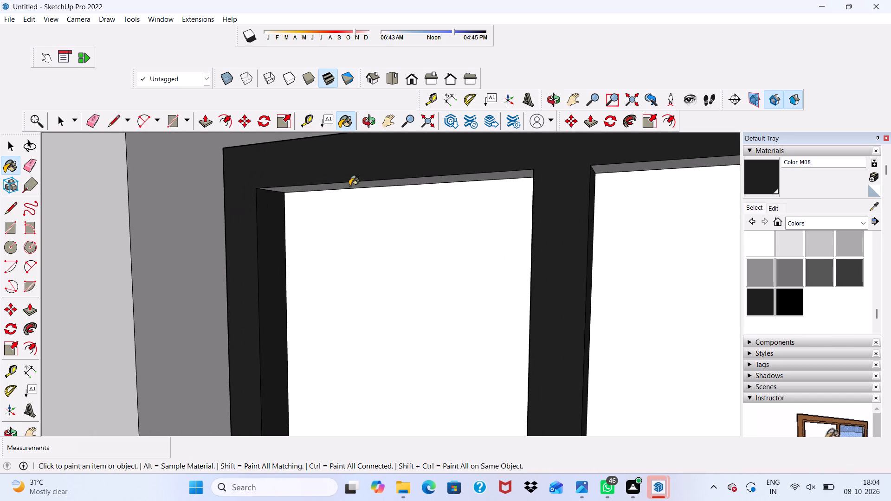
scroll(349, 190, up, 4)
click(350, 185)
scroll(350, 185, down, 2)
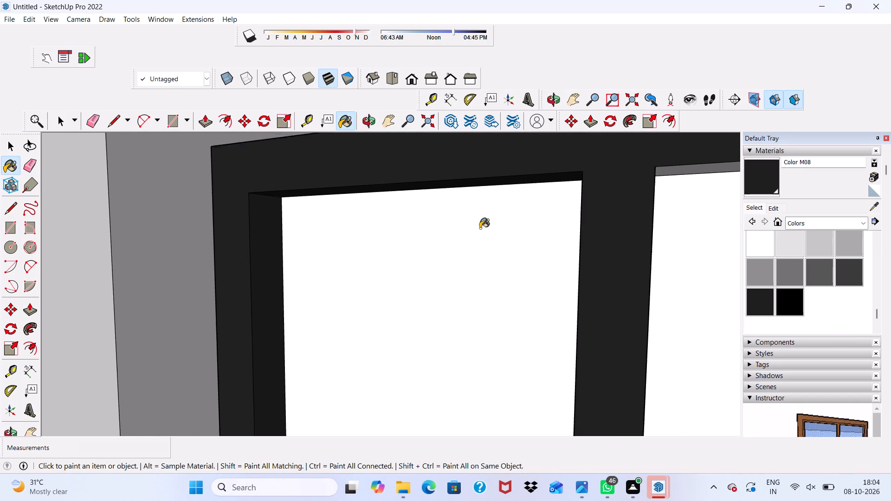
Paint the top reveal of the right pane in the tall second-floor side window with Color M08.
scroll(480, 228, down, 2)
scroll(630, 182, up, 1)
click(675, 174)
scroll(651, 179, down, 8)
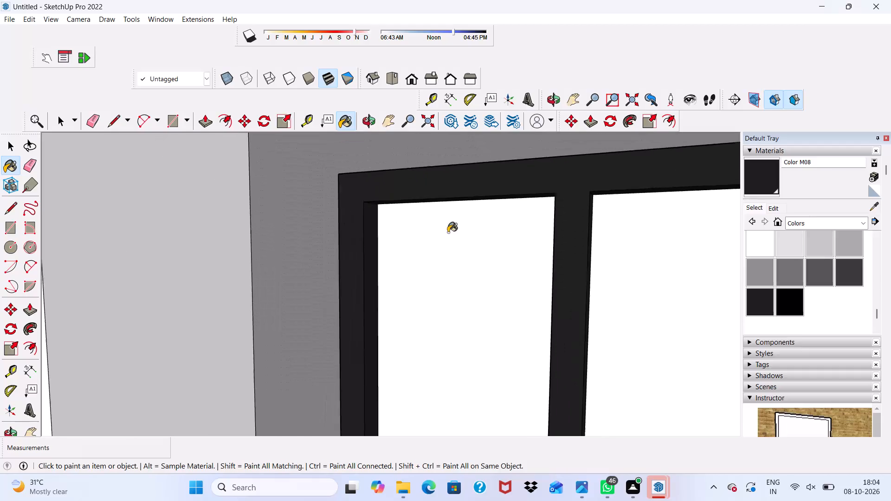
Paint the top outer face of the tall second-floor side window frame with Color M08.
scroll(448, 232, down, 1)
middle_drag(469, 221, 400, 276)
scroll(310, 301, up, 6)
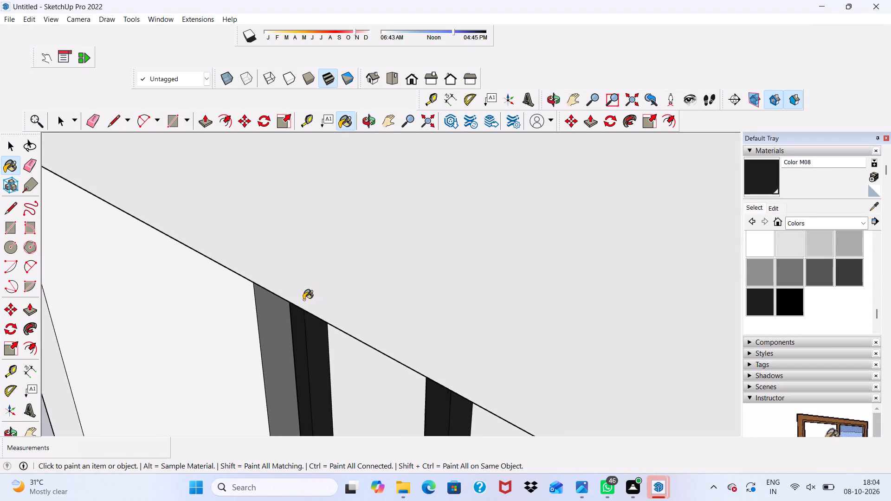
scroll(303, 300, up, 1)
scroll(297, 306, down, 6)
middle_drag(276, 338, 316, 303)
scroll(330, 270, up, 9)
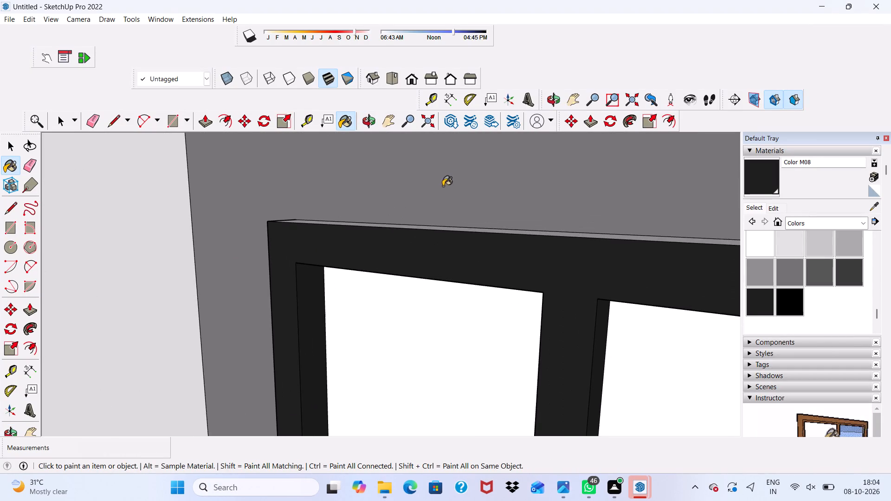
middle_drag(435, 198, 387, 230)
scroll(387, 230, up, 3)
click(387, 222)
scroll(387, 222, down, 7)
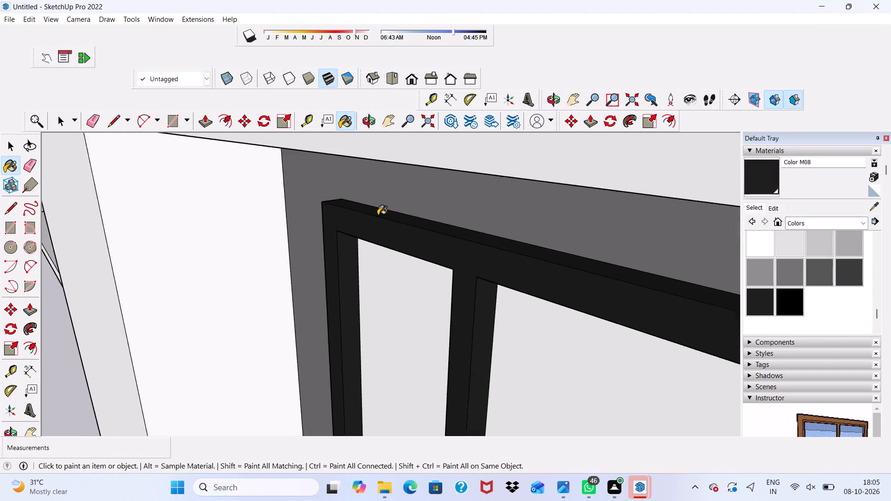
scroll(378, 215, down, 6)
Paint the inner face of the right jamb in the tall second-floor side window with Color M08.
middle_drag(504, 283, 603, 202)
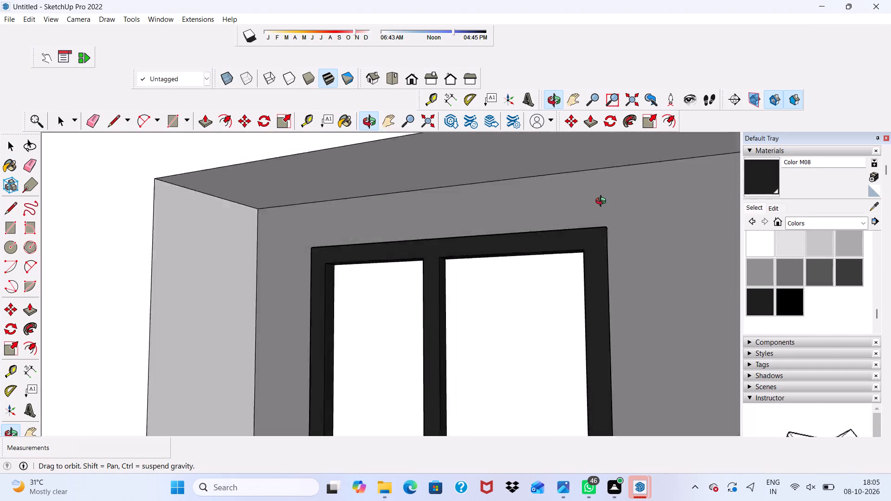
middle_drag(603, 202, 680, 221)
scroll(465, 285, up, 1)
scroll(440, 276, down, 2)
scroll(517, 299, up, 8)
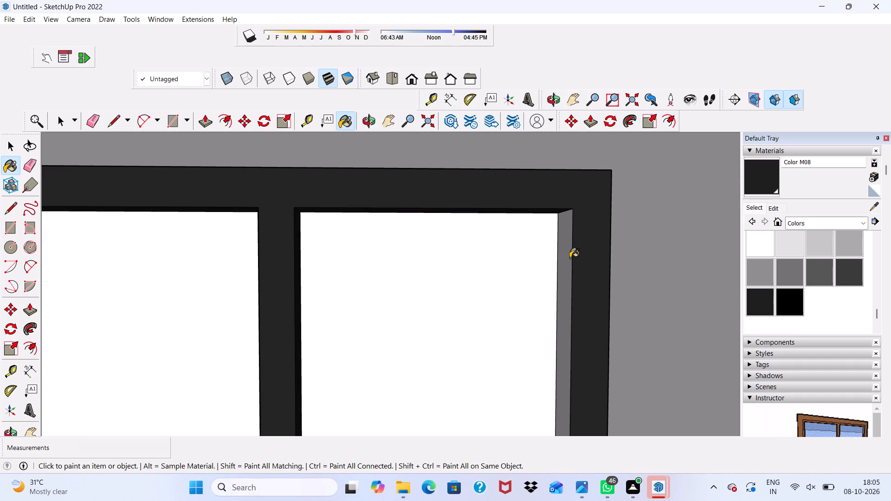
click(567, 260)
Paint the front face of the four-pane first-floor side window frame with Color M08.
scroll(567, 260, down, 8)
middle_drag(477, 233, 254, 224)
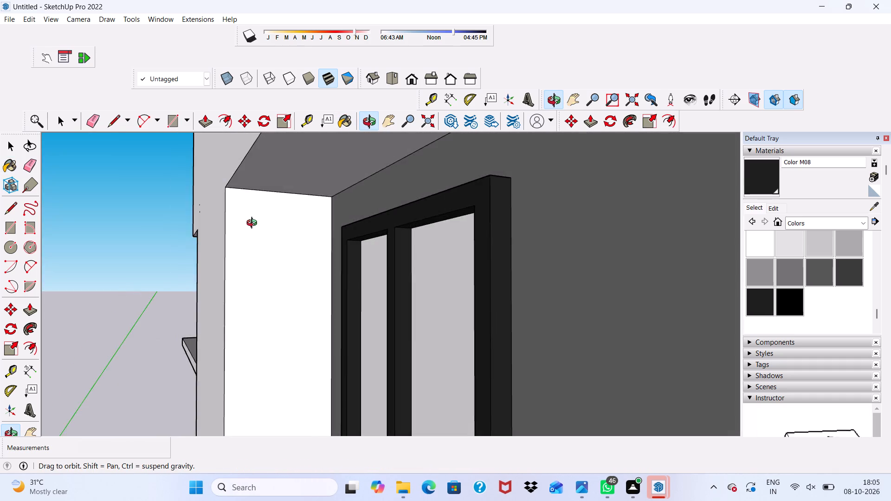
middle_drag(254, 224, 356, 257)
scroll(560, 186, up, 1)
scroll(560, 186, down, 20)
scroll(560, 186, down, 4)
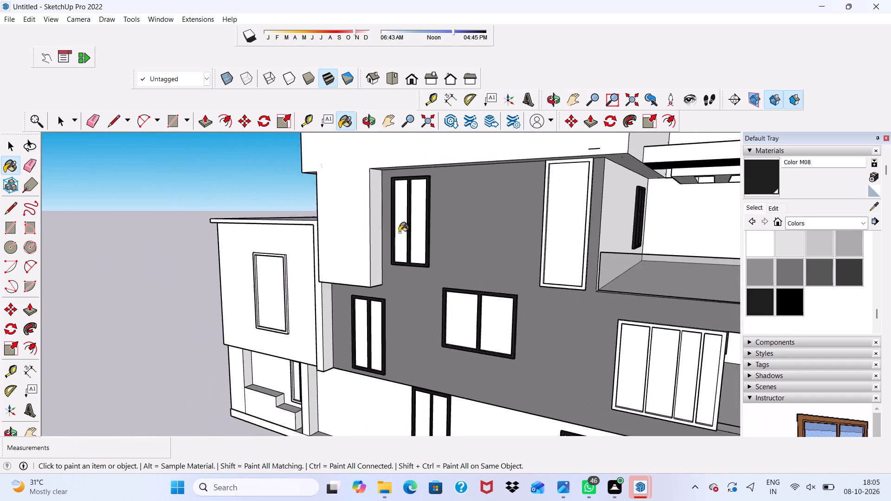
scroll(399, 232, down, 2)
scroll(568, 336, up, 12)
scroll(523, 316, down, 9)
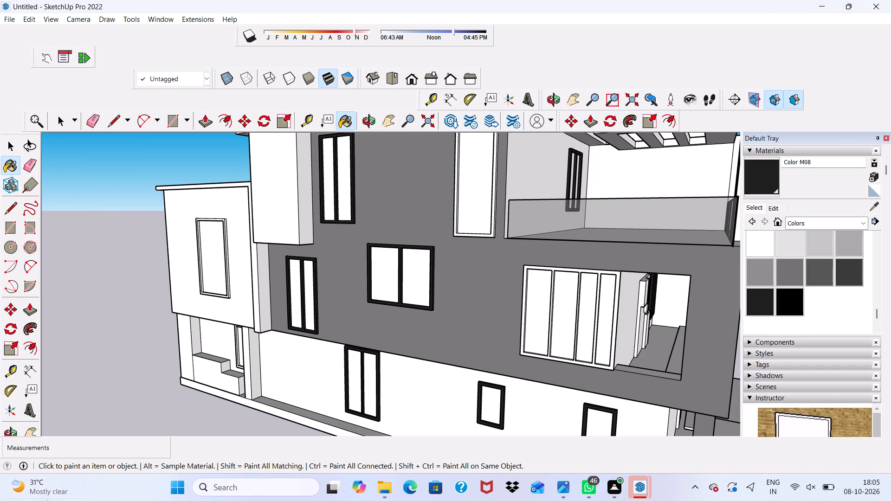
scroll(613, 347, up, 9)
scroll(550, 258, down, 1)
scroll(534, 244, up, 4)
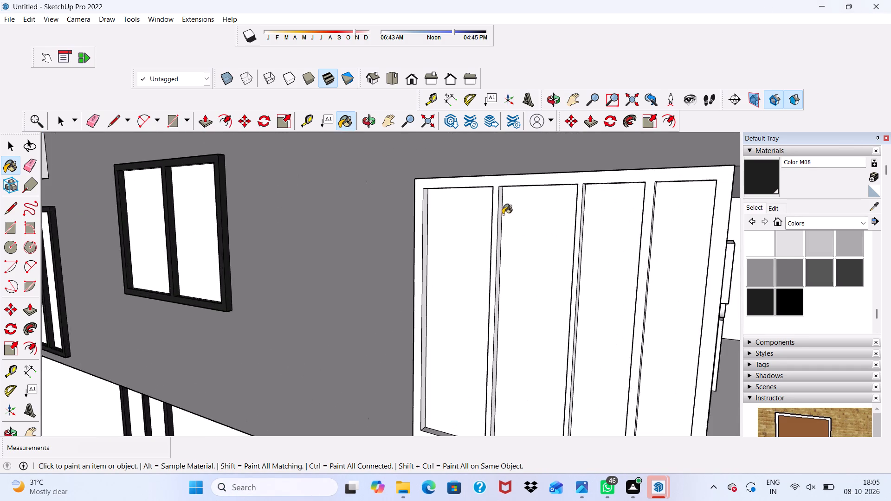
scroll(505, 186, up, 5)
click(503, 180)
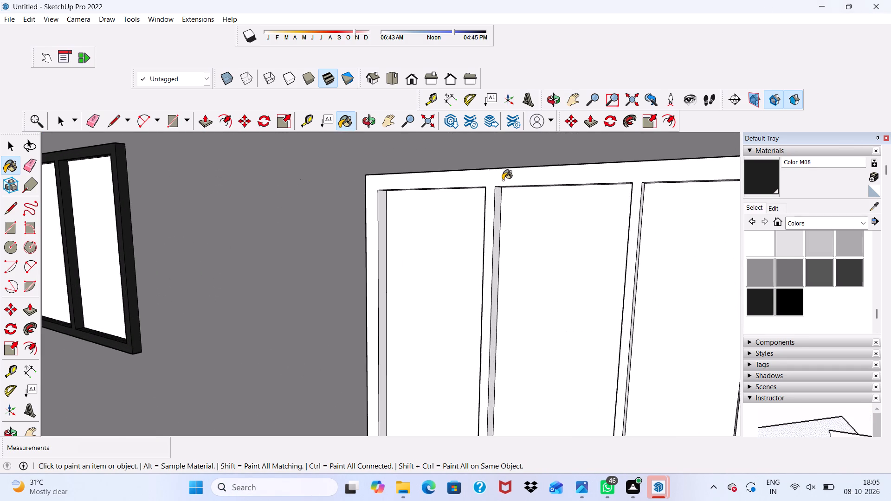
Paint the four-pane window's left jamb inner face and the first mullion's right side with Color M08.
scroll(464, 235, up, 6)
scroll(355, 217, up, 1)
click(340, 217)
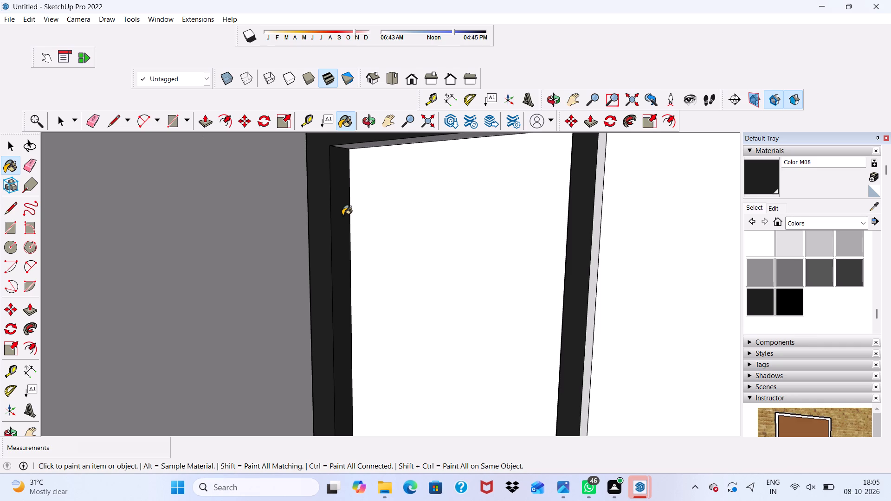
scroll(356, 202, down, 3)
scroll(450, 210, down, 5)
scroll(489, 216, up, 13)
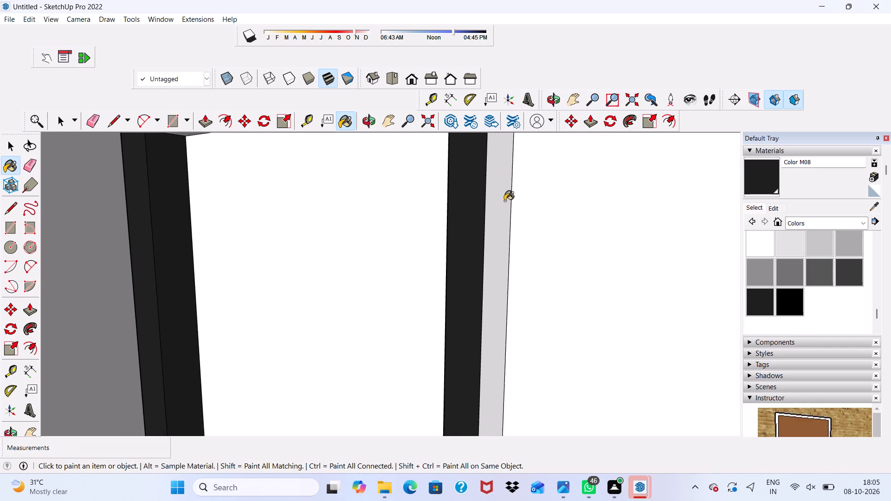
scroll(504, 201, up, 4)
click(504, 201)
Paint the top reveal of the first pane in the four-pane window with Color M08.
scroll(504, 201, down, 19)
middle_drag(476, 196, 515, 175)
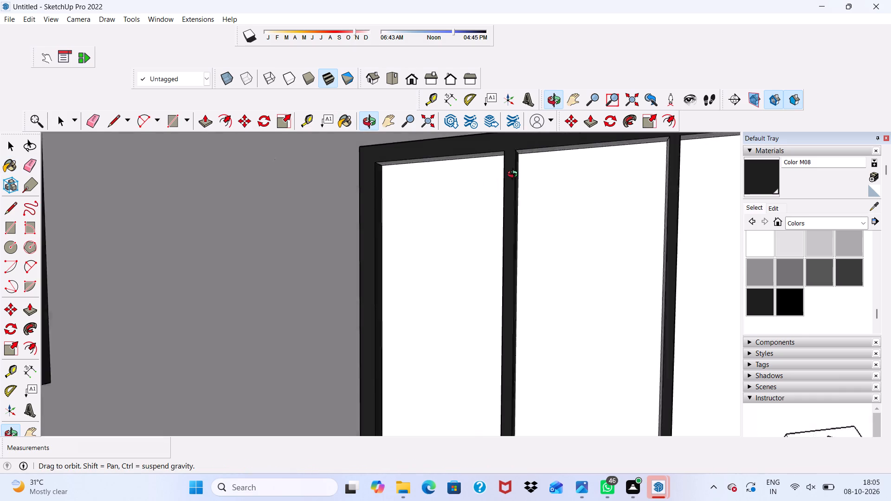
middle_drag(515, 175, 517, 82)
scroll(491, 121, up, 4)
scroll(359, 166, down, 1)
scroll(384, 160, up, 3)
click(426, 141)
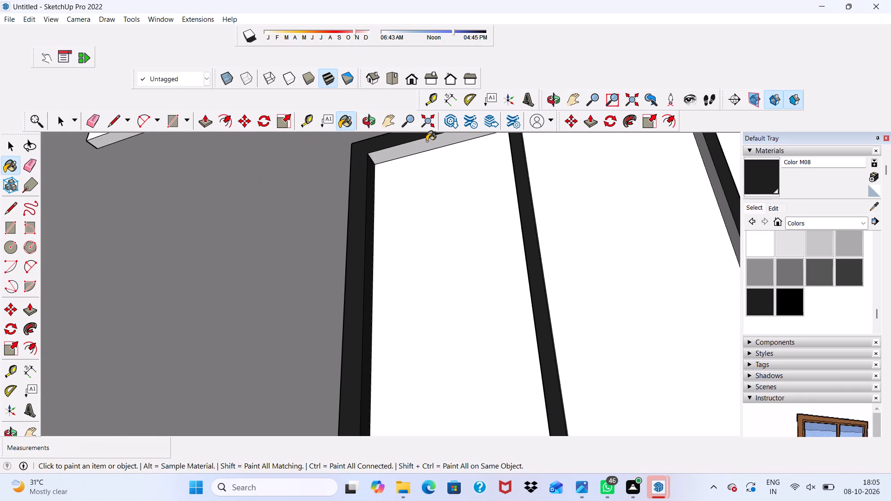
Paint the top reveals of the second, third and fourth panes in the four-pane window with Color M08.
scroll(426, 142, down, 10)
scroll(519, 162, up, 8)
scroll(516, 135, down, 5)
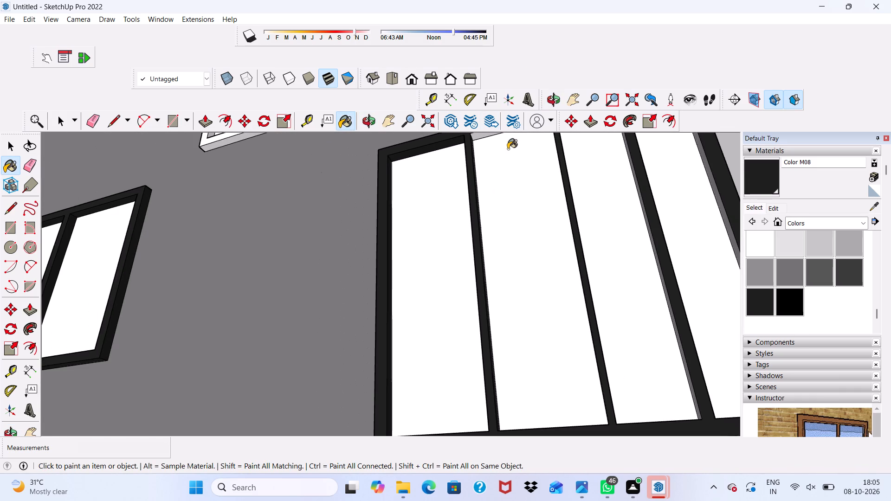
scroll(505, 152, down, 2)
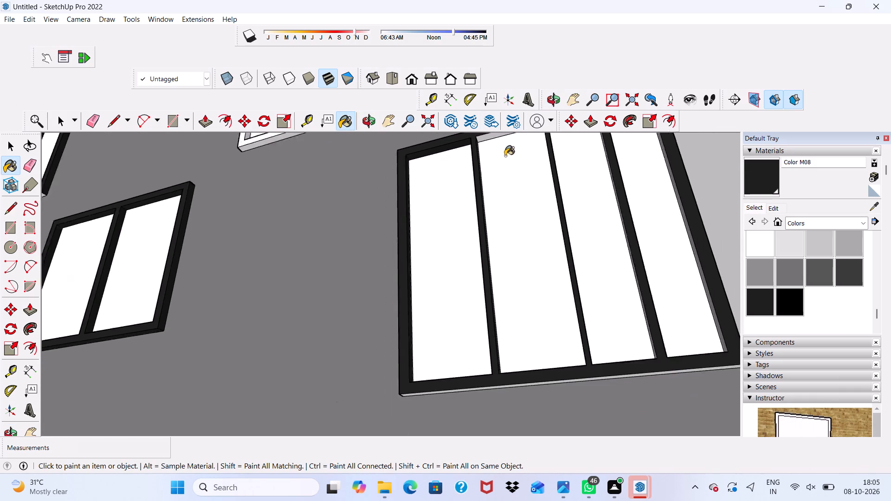
scroll(505, 156, down, 2)
scroll(508, 141, up, 3)
scroll(508, 141, down, 5)
scroll(506, 141, up, 5)
scroll(505, 141, down, 4)
scroll(504, 140, up, 1)
scroll(504, 140, down, 4)
scroll(504, 140, up, 4)
scroll(504, 140, down, 5)
scroll(496, 152, up, 6)
scroll(493, 143, down, 9)
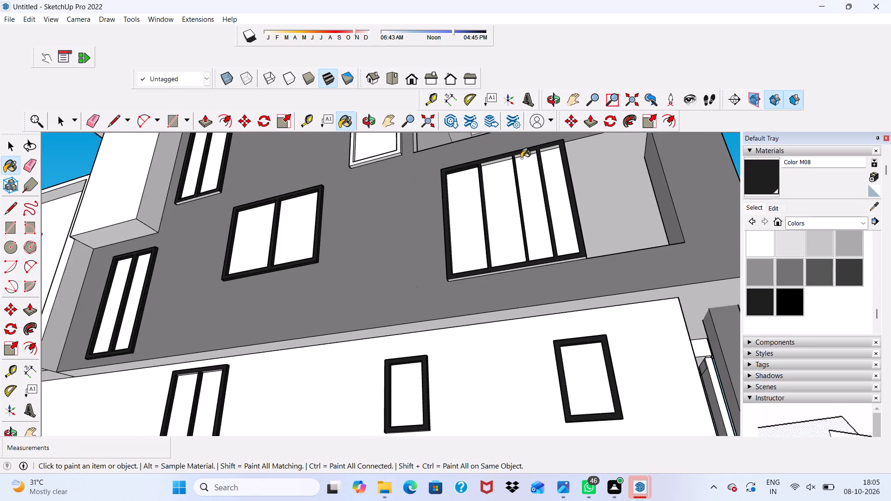
scroll(504, 154, up, 12)
click(498, 168)
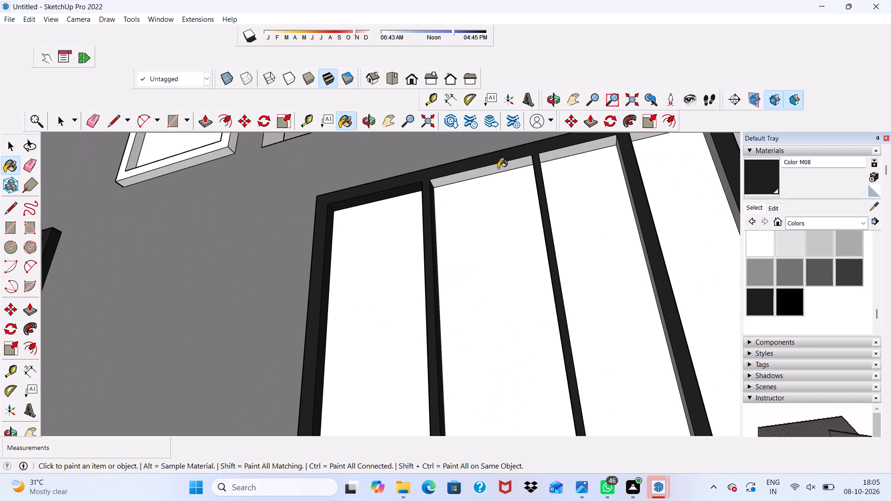
scroll(582, 164, up, 2)
click(559, 150)
scroll(559, 150, down, 6)
scroll(535, 192, down, 4)
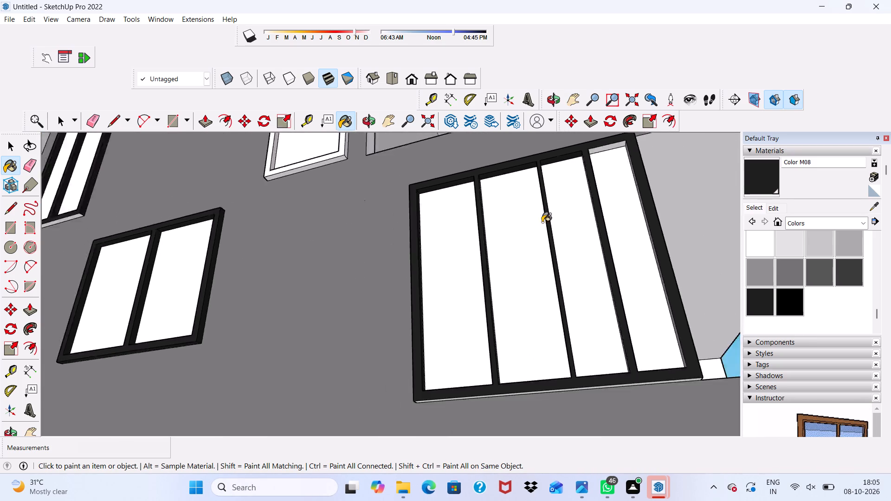
scroll(542, 222, down, 2)
scroll(605, 165, up, 11)
click(588, 161)
Paint the four-pane window's right jamb inner face and the left sides of its third and second mullions with Color M08.
scroll(588, 161, down, 4)
scroll(588, 160, up, 1)
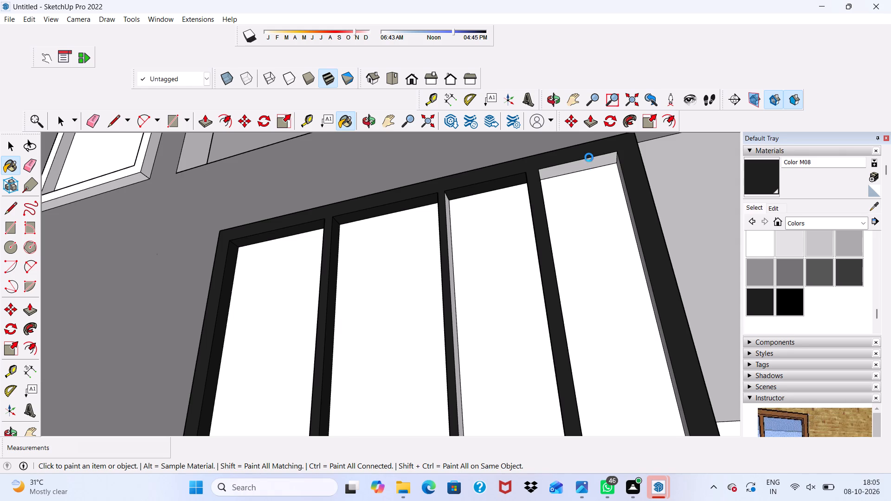
scroll(589, 157, up, 2)
scroll(589, 168, down, 4)
middle_drag(603, 181, 711, 174)
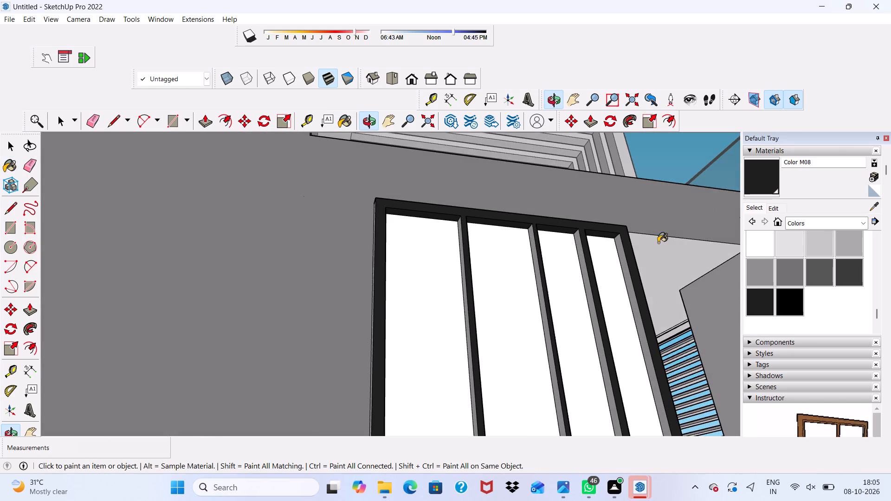
scroll(609, 272, up, 7)
click(624, 240)
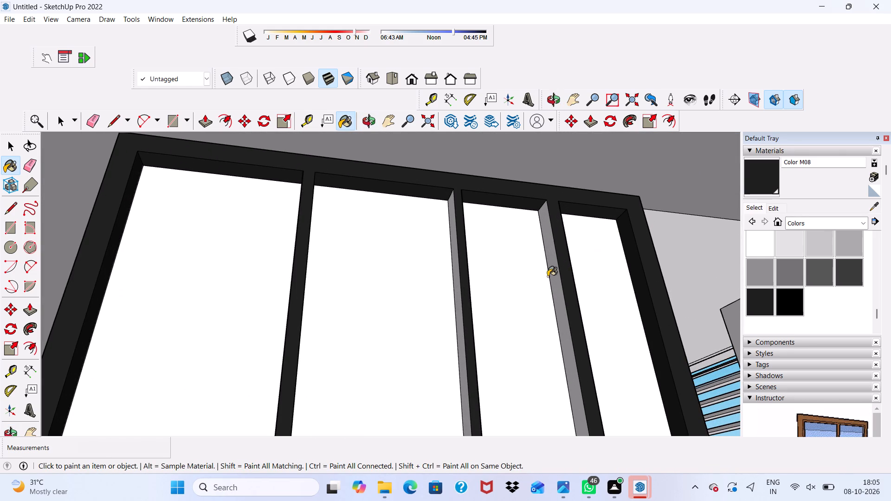
click(552, 272)
scroll(482, 289, up, 3)
click(447, 256)
Paint the first mullion's left side and the left outer side of the four-pane window frame with Color M08.
scroll(449, 250, down, 2)
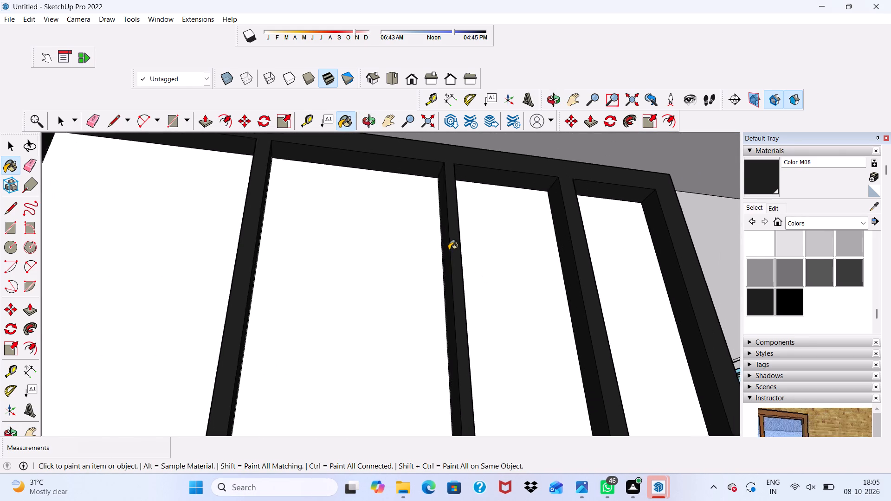
scroll(449, 250, down, 3)
middle_drag(340, 261, 461, 270)
scroll(417, 282, up, 3)
click(411, 269)
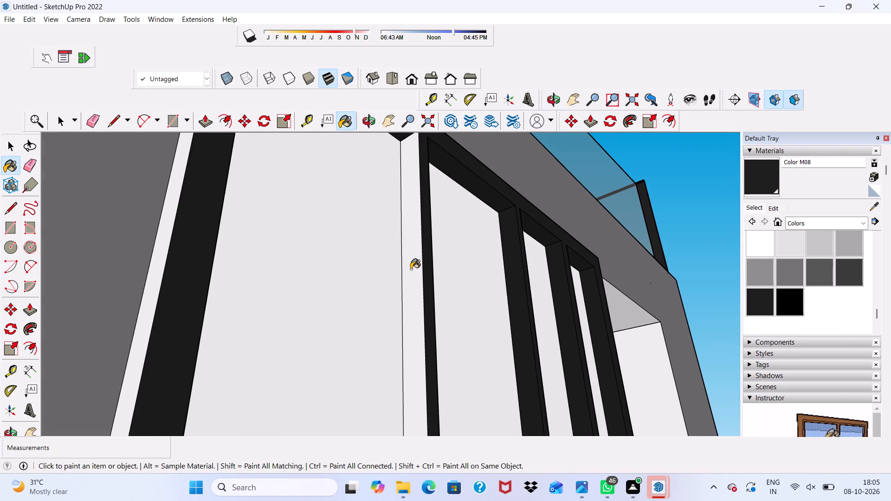
scroll(411, 269, down, 5)
scroll(537, 235, up, 1)
scroll(517, 247, down, 4)
click(354, 287)
scroll(360, 278, down, 3)
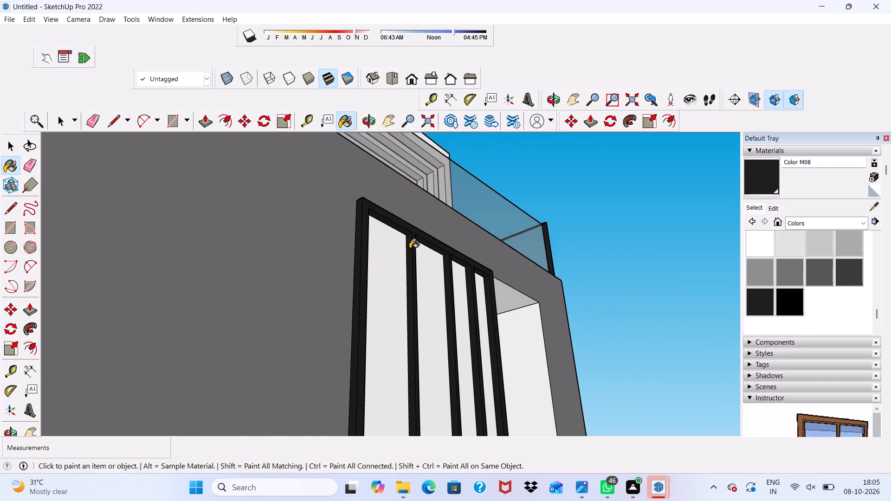
Paint the underside of the four-pane first-floor side window frame with Color M08.
scroll(410, 249, down, 8)
middle_drag(434, 255, 372, 161)
scroll(369, 236, up, 4)
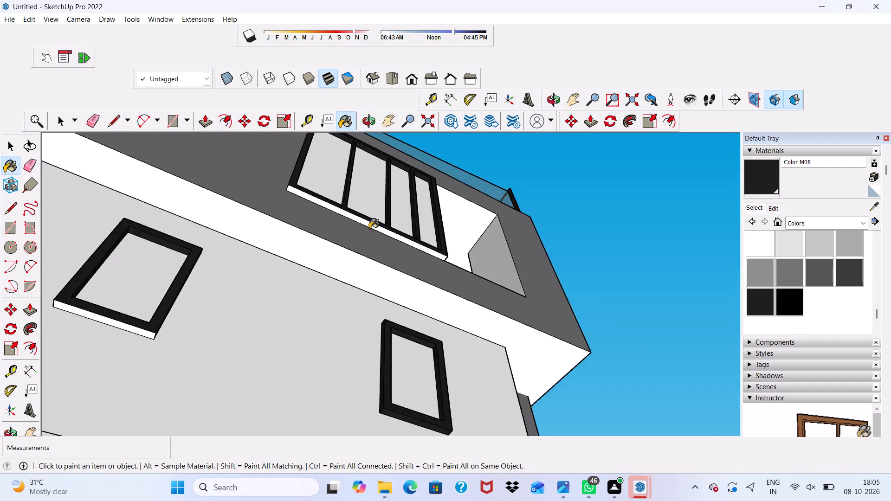
scroll(369, 229, up, 8)
click(369, 215)
scroll(369, 215, down, 5)
Paint the four-pane window frame's right outer side and the right sides of its third and second mullions with Color M08.
middle_drag(370, 215, 61, 298)
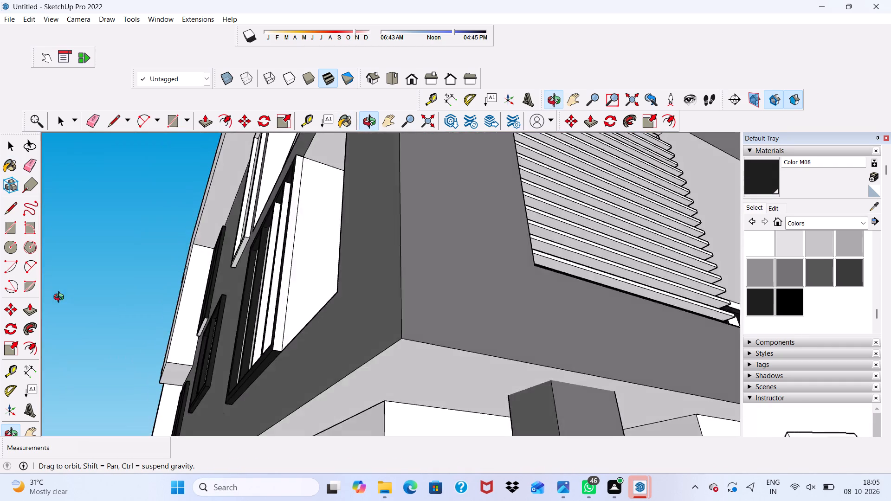
middle_drag(61, 298, 106, 328)
scroll(401, 222, up, 3)
scroll(303, 204, up, 7)
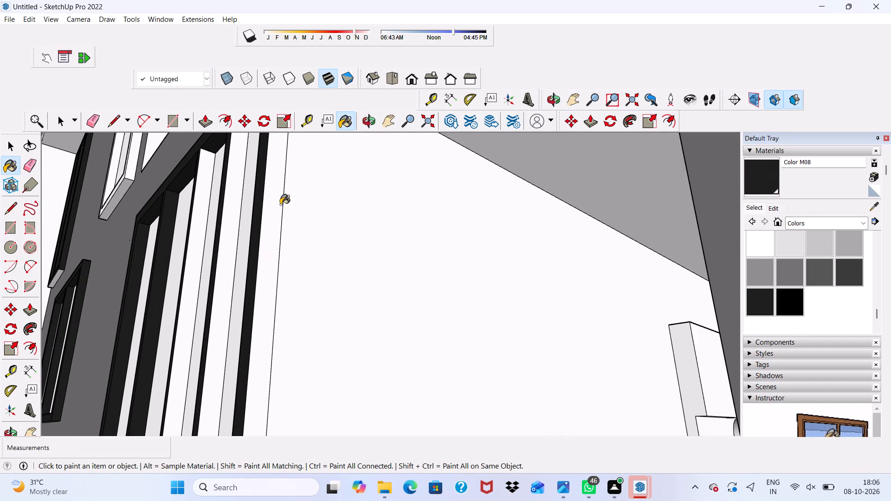
click(271, 207)
scroll(242, 215, up, 2)
click(224, 219)
click(181, 224)
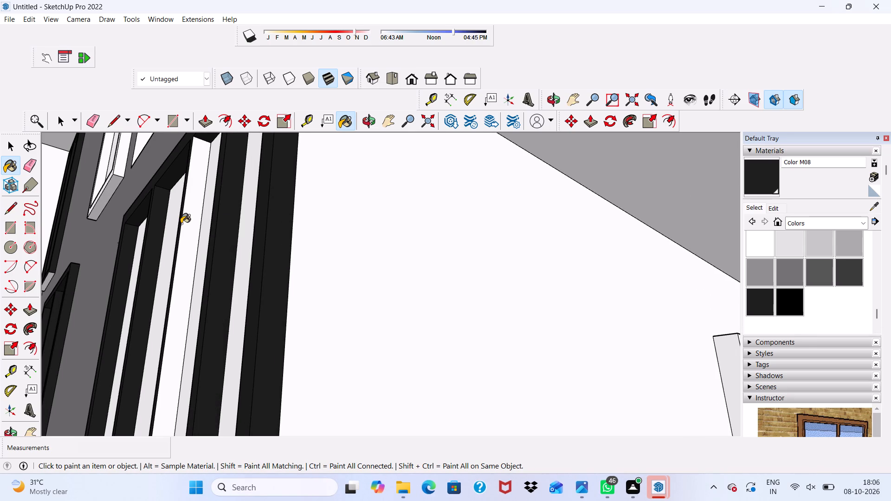
scroll(184, 221, down, 1)
click(184, 221)
scroll(190, 217, down, 14)
Paint the front face of the large single-pane first-floor window frame on the white side wall with Color M08.
middle_drag(354, 203, 365, 211)
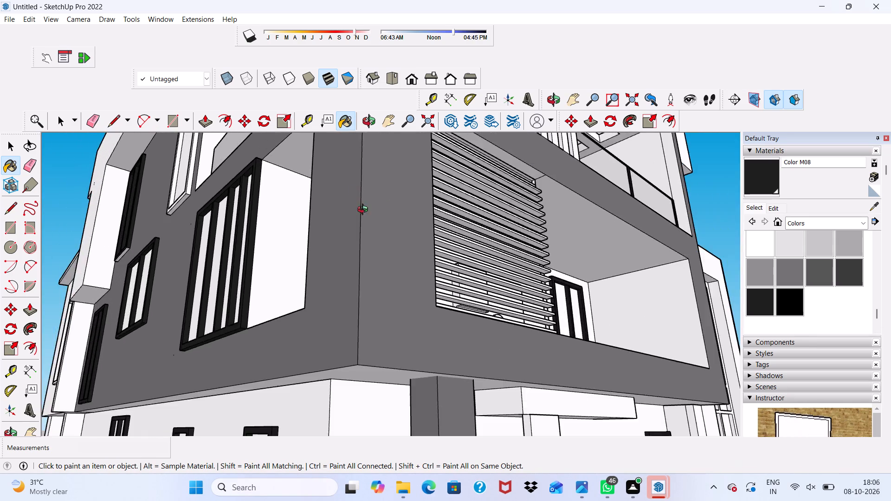
middle_drag(365, 211, 525, 199)
scroll(531, 203, down, 10)
scroll(333, 319, down, 1)
middle_drag(330, 318, 136, 307)
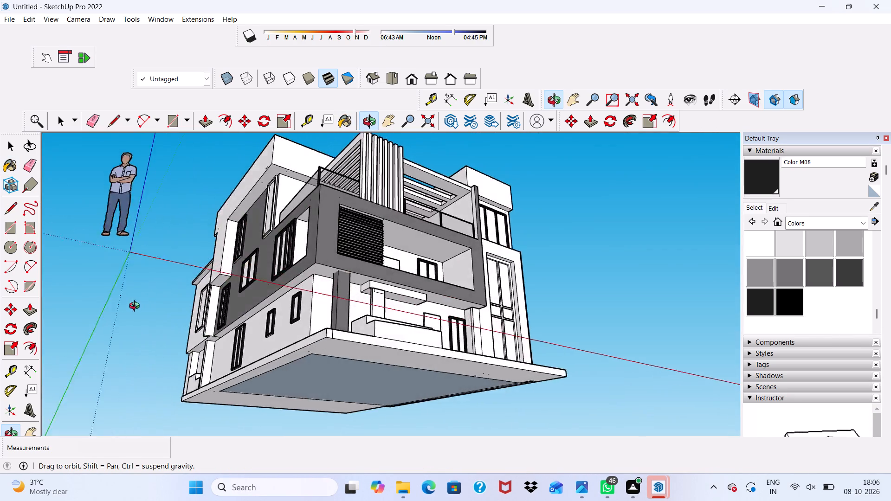
middle_drag(136, 307, 326, 362)
scroll(327, 340, up, 1)
scroll(285, 289, down, 6)
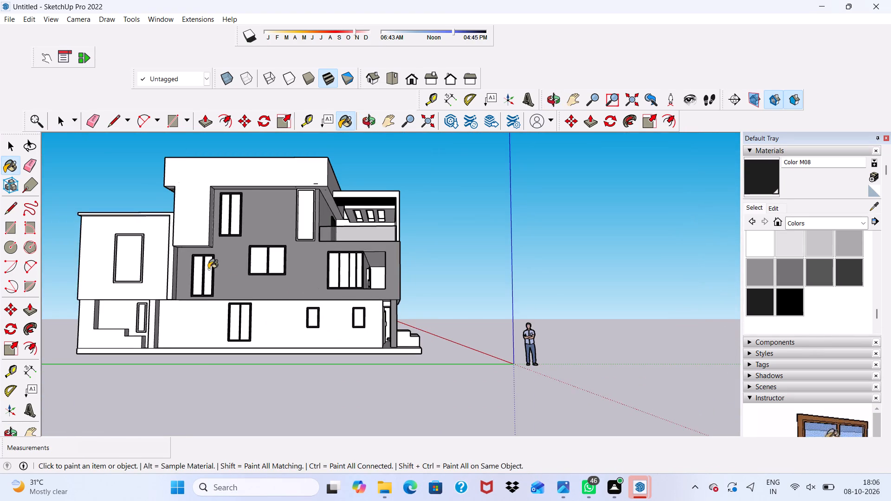
middle_drag(208, 269, 412, 308)
scroll(254, 321, up, 17)
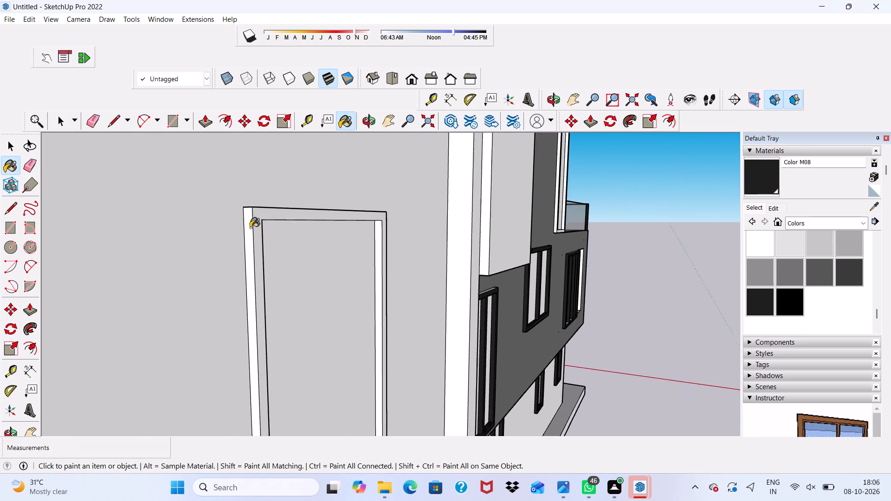
scroll(250, 228, up, 2)
scroll(268, 222, down, 10)
middle_drag(349, 292, 186, 265)
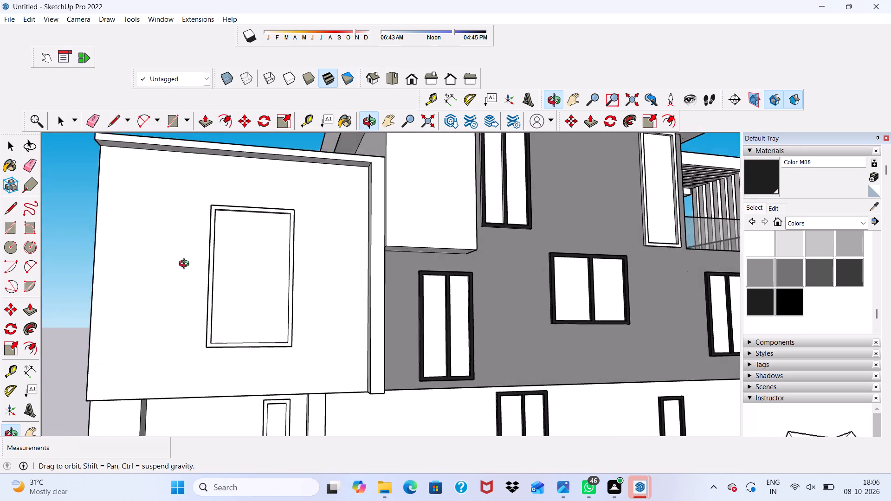
middle_drag(186, 265, 186, 266)
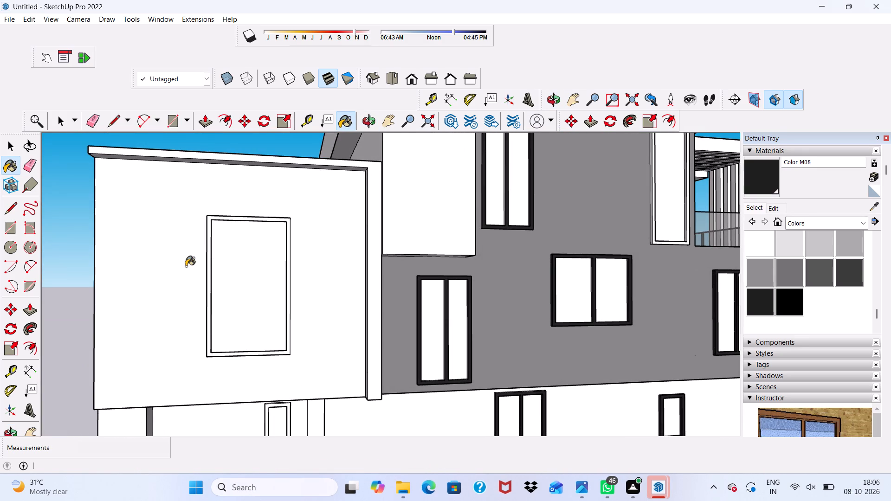
scroll(222, 262, up, 4)
scroll(232, 211, up, 11)
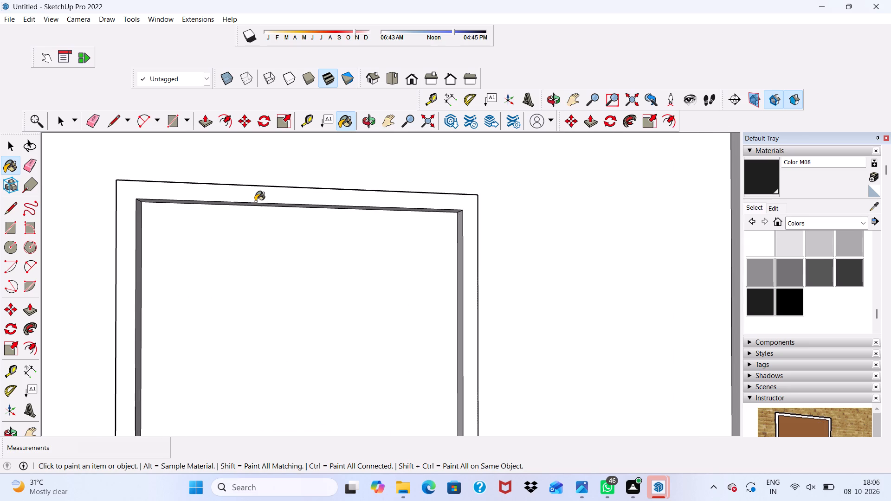
click(258, 198)
Paint the large single-pane window frame's right jamb inner face and the underside of its head with Color M08.
scroll(245, 198, down, 11)
middle_drag(268, 242, 374, 243)
scroll(380, 249, up, 4)
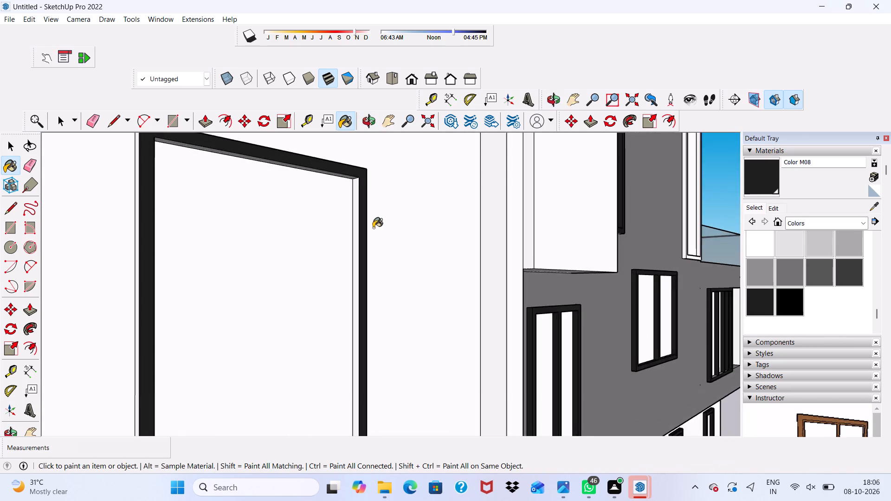
scroll(373, 228, up, 4)
click(348, 195)
scroll(334, 129, up, 3)
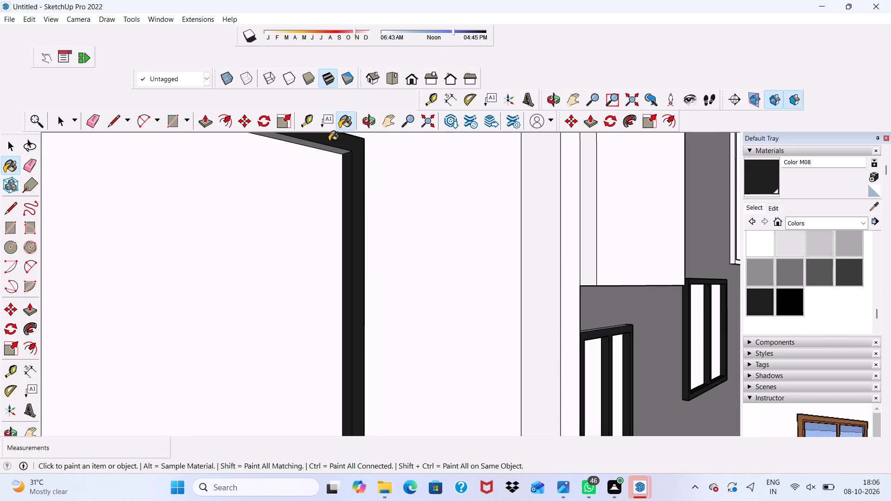
click(329, 148)
Paint the large single-pane window frame's left jamb inner face and right outer side with Color M08.
scroll(329, 149, down, 11)
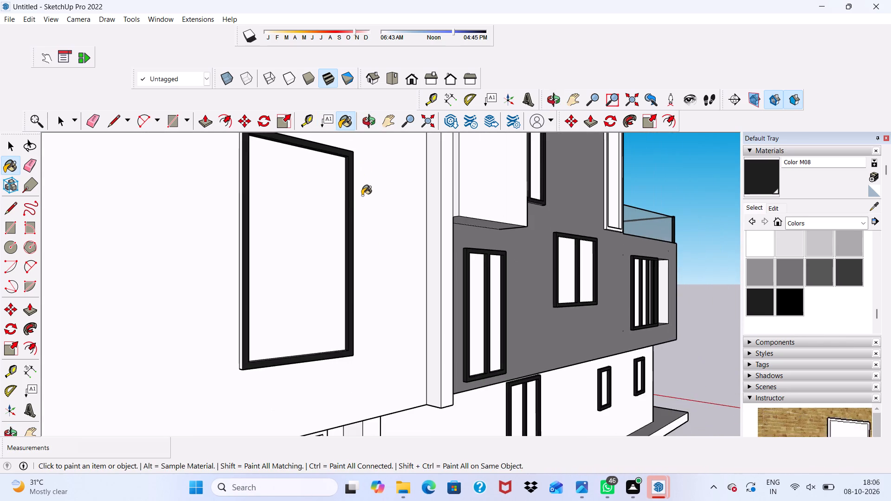
middle_drag(362, 195, 120, 245)
scroll(121, 232, up, 13)
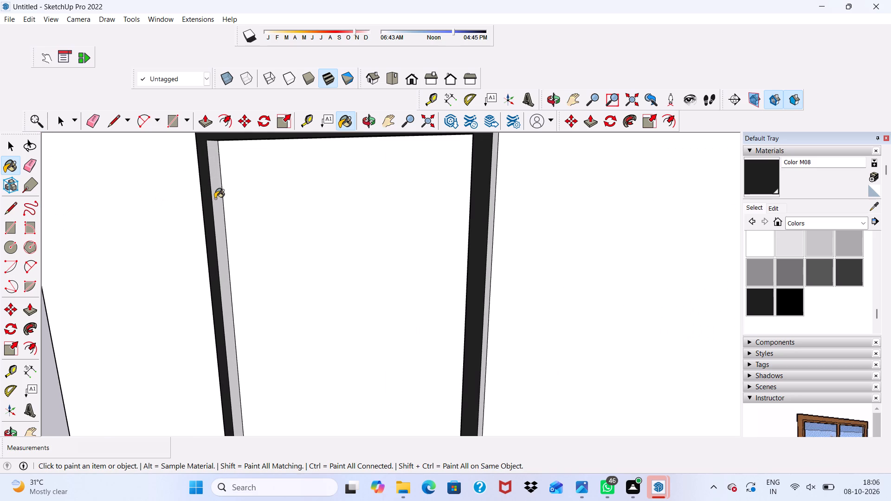
click(215, 199)
scroll(216, 199, down, 10)
scroll(302, 237, up, 11)
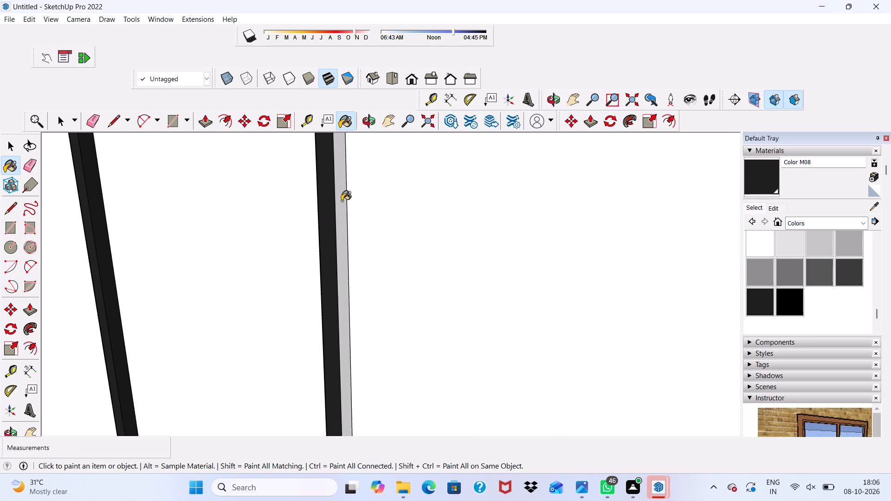
click(342, 201)
Paint the large single-pane window frame's inner sill face and its top outer face with Color M08.
scroll(334, 198, down, 10)
scroll(239, 385, up, 11)
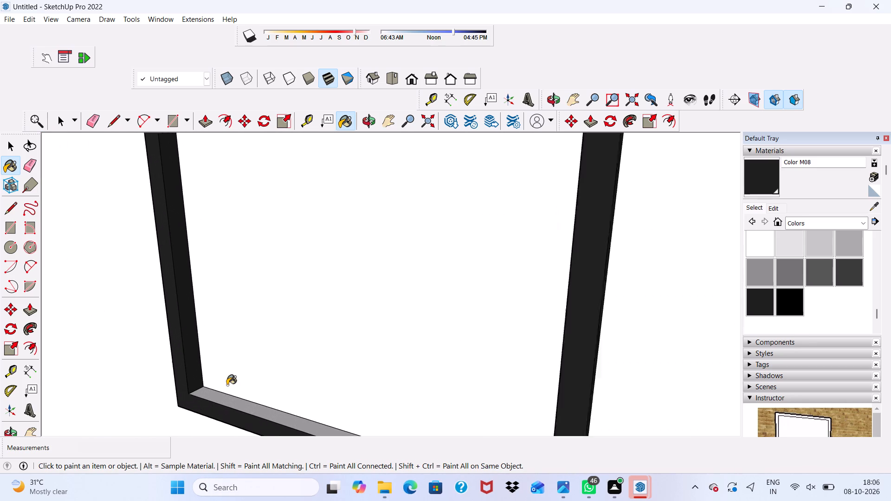
scroll(227, 385, up, 2)
click(212, 392)
drag(211, 392, 211, 397)
scroll(202, 384, down, 2)
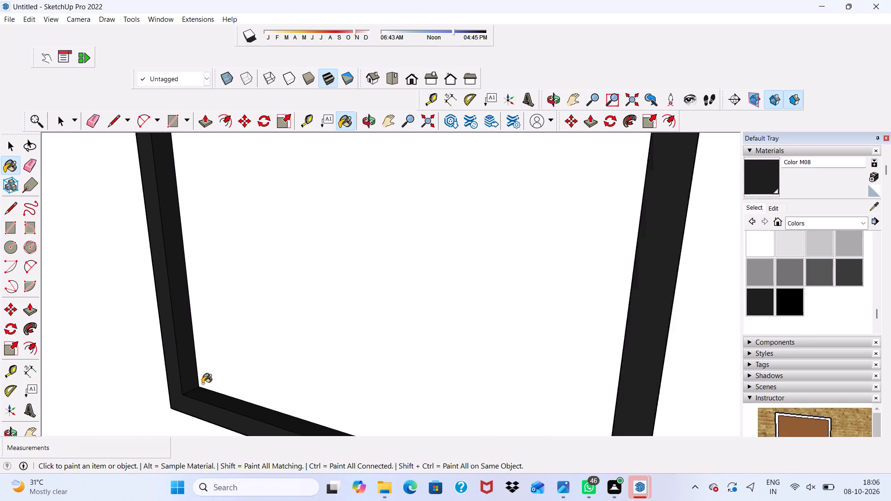
scroll(202, 384, down, 20)
scroll(257, 251, up, 9)
middle_drag(278, 194, 245, 273)
scroll(278, 194, up, 1)
scroll(243, 262, up, 8)
click(280, 161)
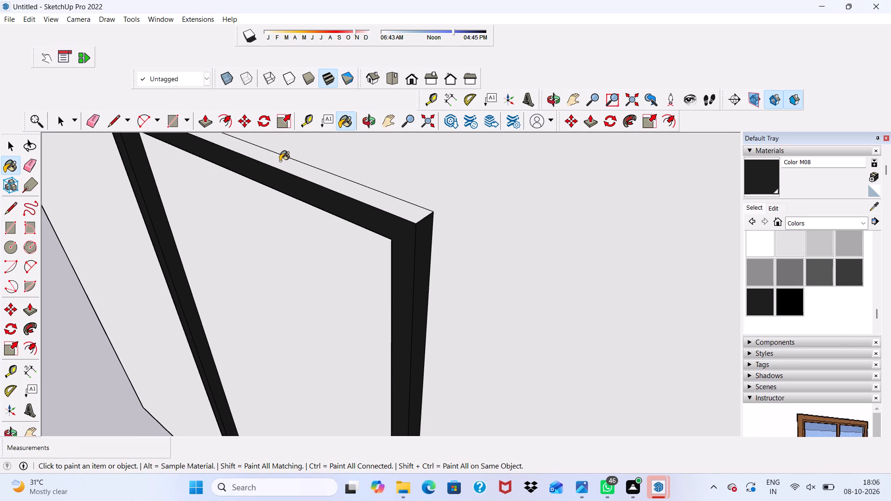
Paint the left outer side of the large single-pane window frame with Color M08.
scroll(280, 161, down, 9)
middle_drag(286, 174, 661, 113)
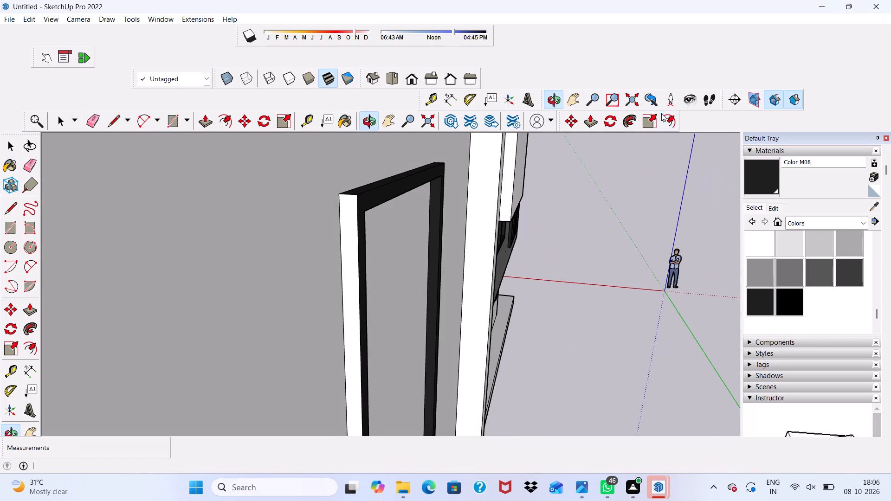
scroll(388, 297, up, 1)
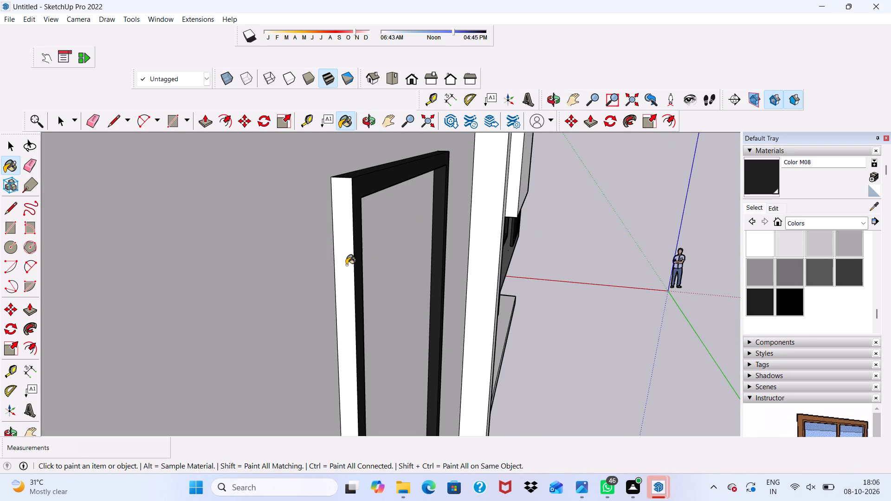
click(346, 265)
Paint the front face of the narrow ground-floor window frame beside the stepped wall with Color M08.
scroll(346, 265, down, 9)
scroll(346, 255, up, 1)
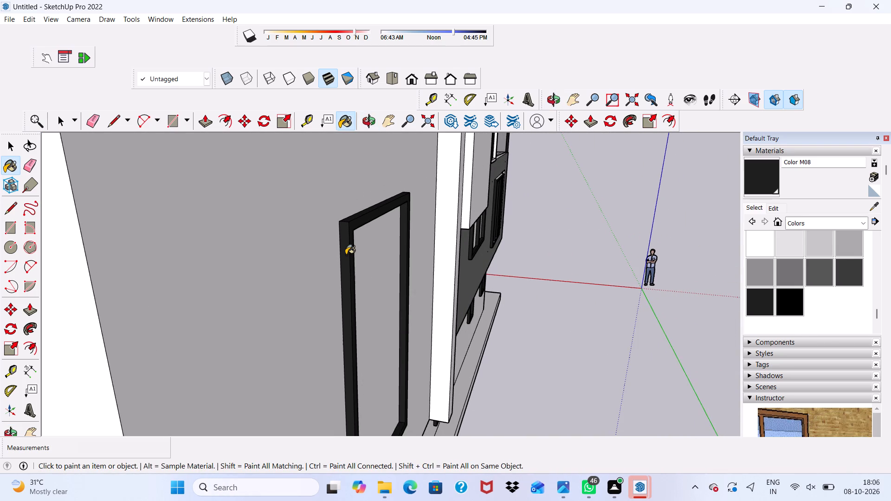
scroll(346, 250, down, 8)
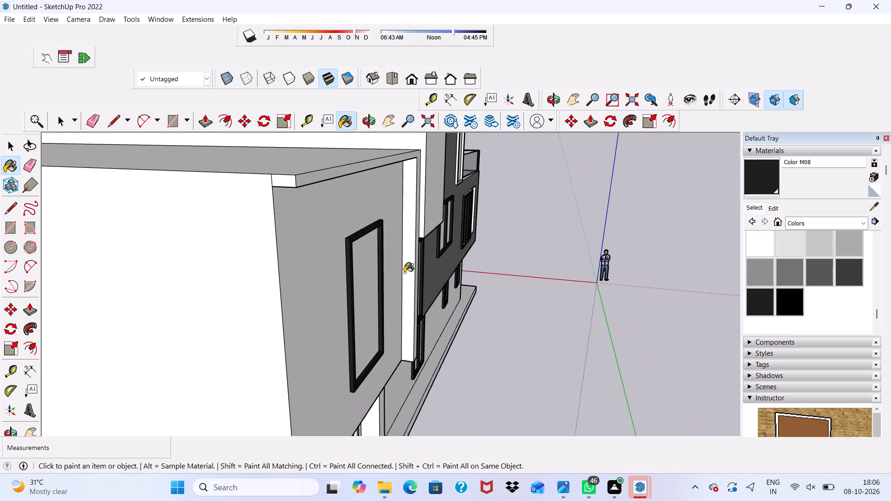
middle_drag(405, 272, 282, 239)
scroll(282, 239, down, 1)
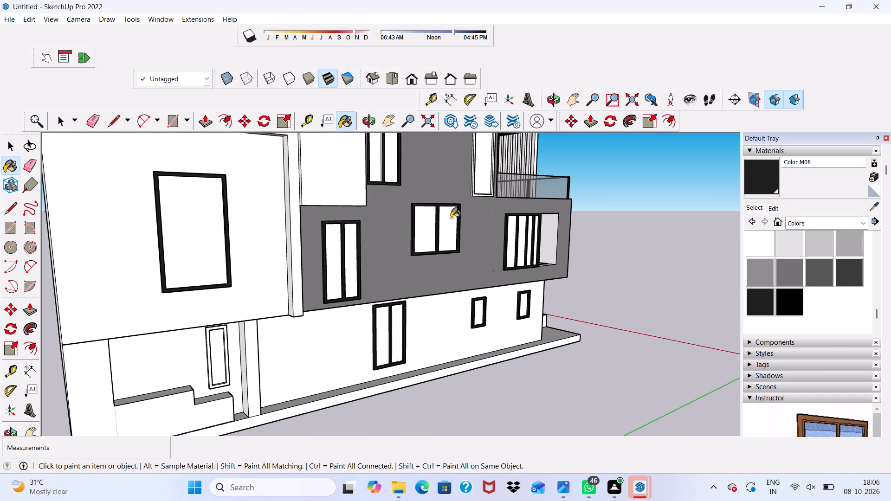
scroll(386, 175, down, 1)
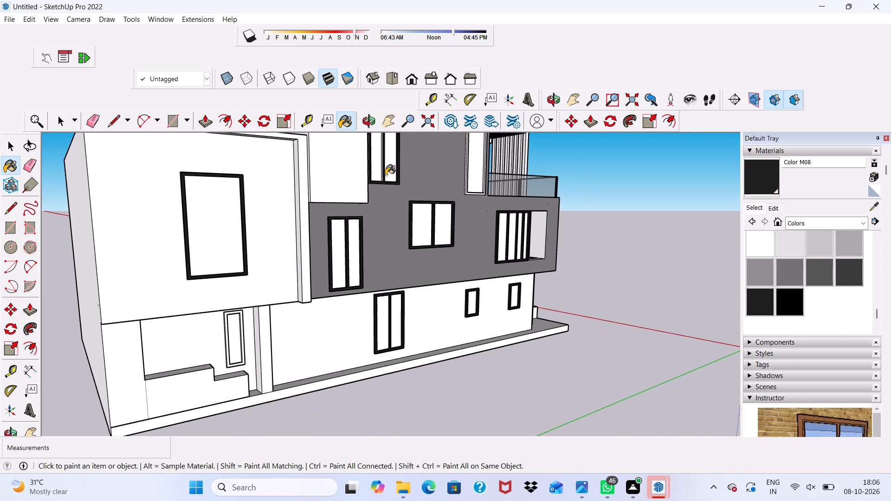
scroll(386, 175, down, 8)
scroll(377, 206, up, 5)
scroll(243, 260, up, 8)
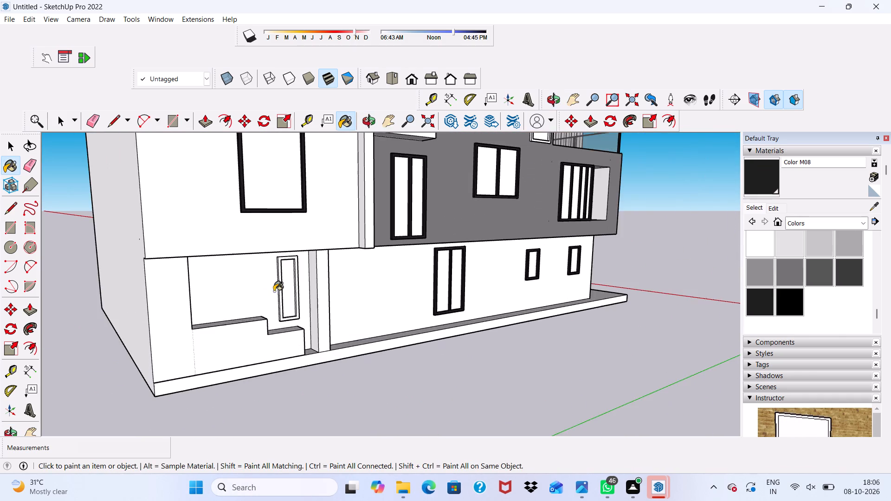
scroll(274, 291, up, 18)
click(291, 202)
Paint the narrow ground-floor window frame's left outer side and right jamb inner face with Color M08.
scroll(285, 201, down, 2)
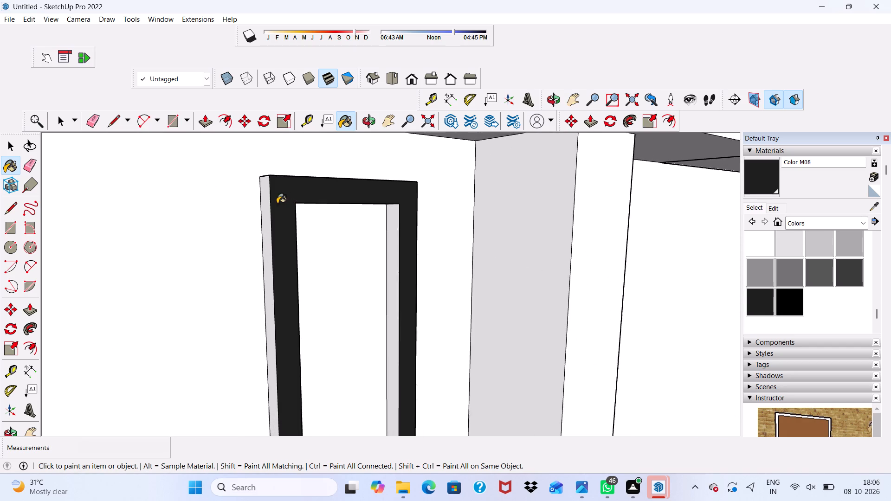
scroll(277, 204, down, 1)
middle_drag(274, 205, 345, 191)
scroll(345, 191, up, 3)
click(327, 185)
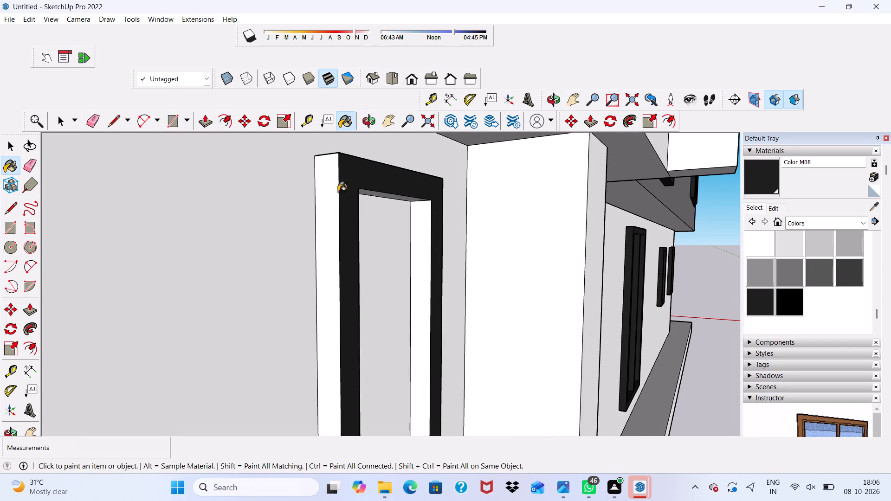
scroll(461, 246, up, 2)
click(413, 231)
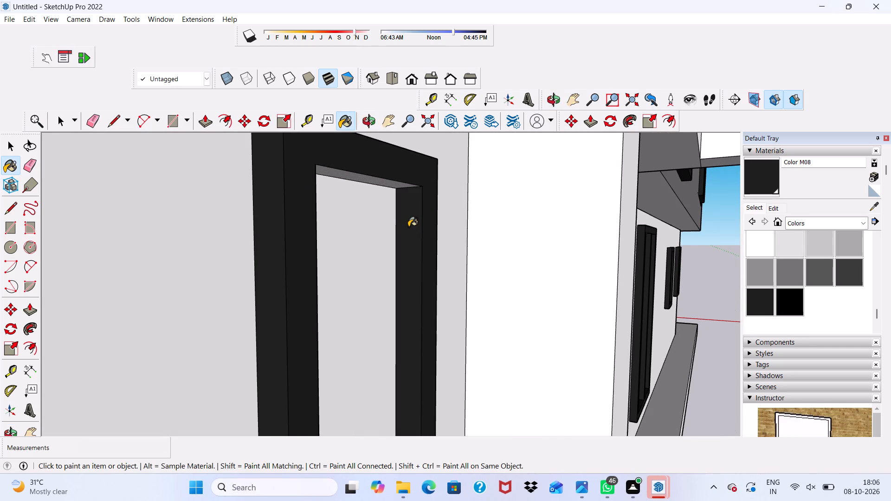
Paint the inner underside of the narrow ground-floor window frame's head with Color M08.
scroll(406, 223, up, 3)
scroll(420, 212, down, 1)
middle_drag(419, 212, 392, 145)
scroll(374, 152, up, 3)
click(331, 181)
Paint the narrow ground-floor window frame's left jamb inner face and right outer side with Color M08.
scroll(331, 180, down, 3)
middle_drag(331, 180, 314, 180)
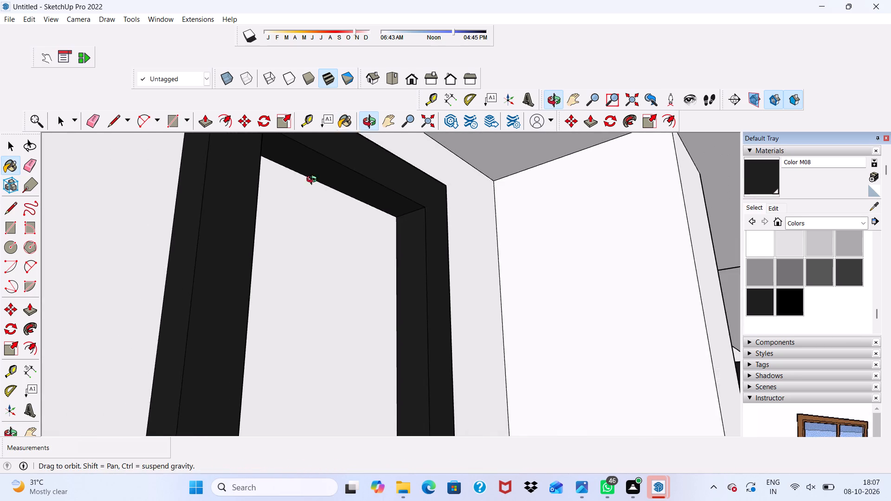
middle_drag(314, 180, 92, 197)
scroll(93, 197, down, 1)
scroll(144, 232, up, 3)
click(200, 266)
scroll(485, 260, up, 1)
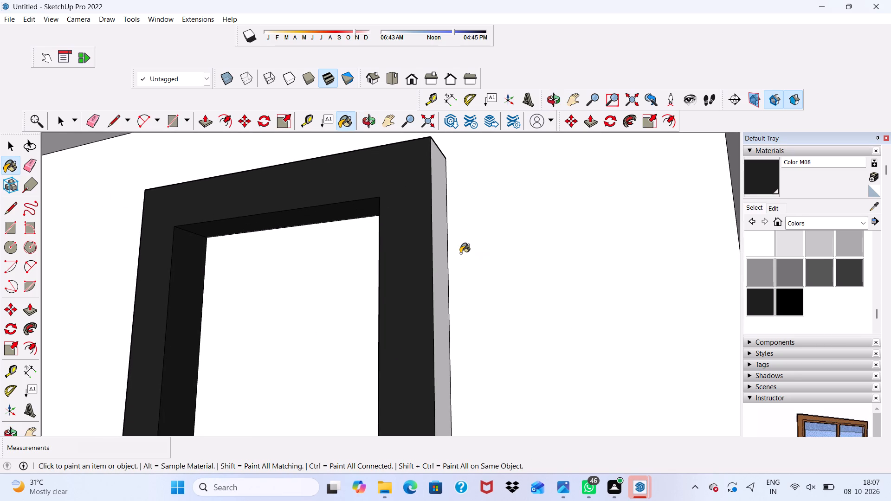
scroll(460, 253, up, 1)
click(442, 255)
Paint the narrow ground-floor window frame's top outer face and inner sill face with Color M08.
scroll(435, 247, down, 10)
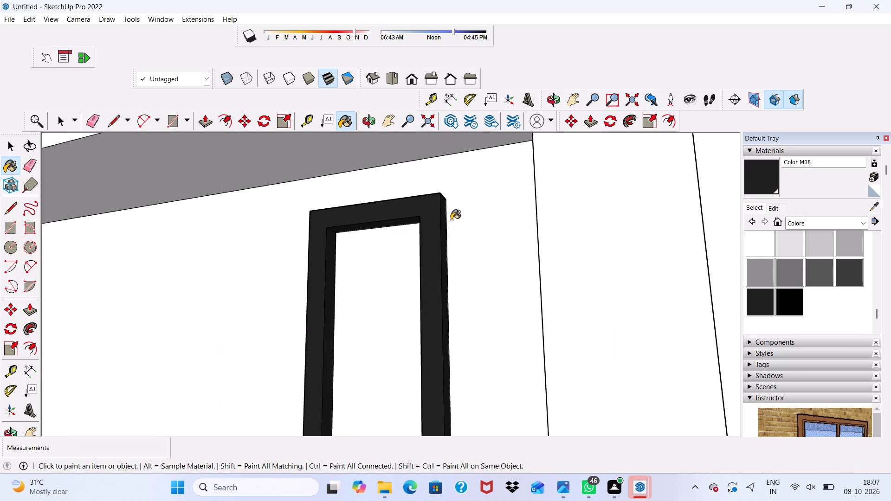
scroll(451, 220, down, 3)
middle_drag(430, 234, 378, 353)
scroll(374, 297, up, 11)
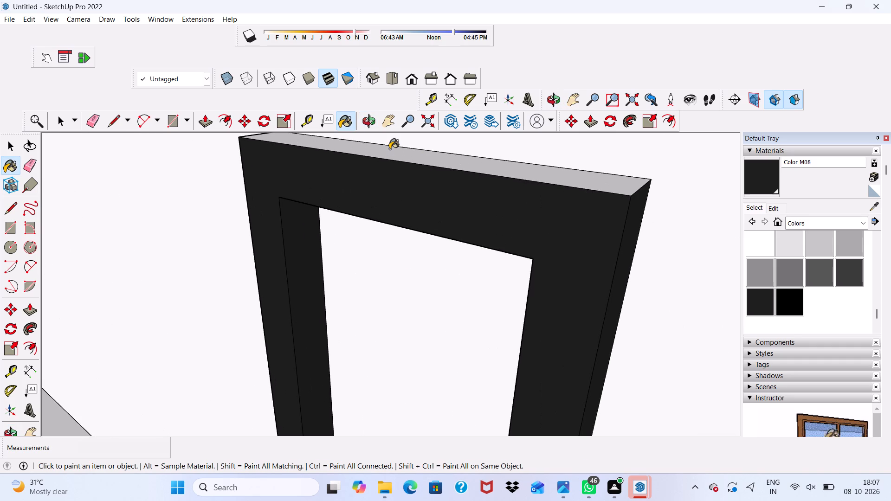
click(389, 152)
scroll(389, 152, down, 14)
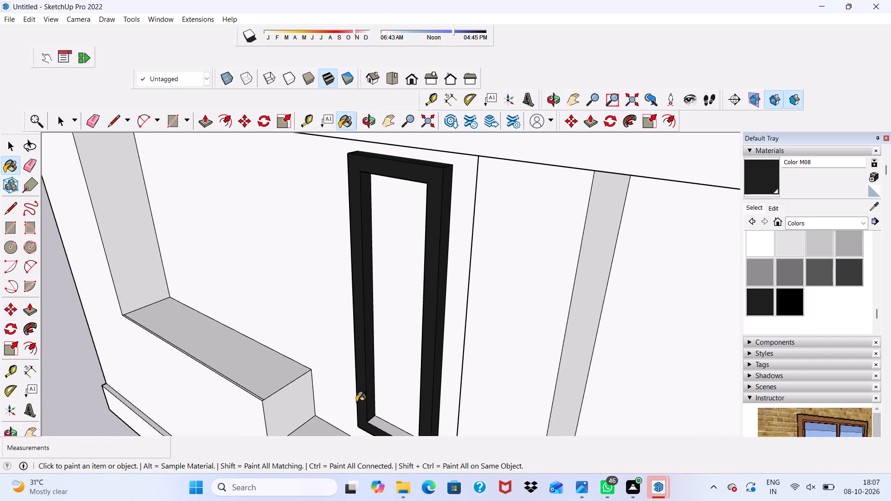
scroll(356, 402, up, 3)
click(385, 429)
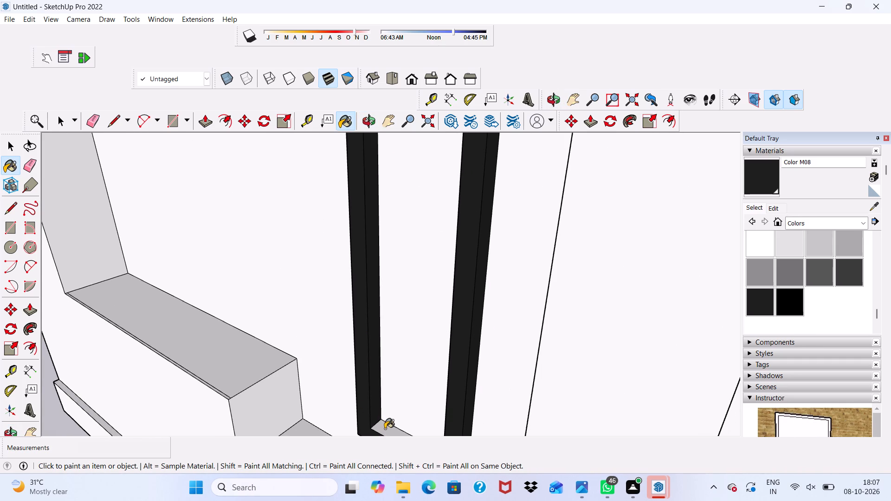
Paint the outer underside of the narrow ground-floor window frame with Color M08.
scroll(360, 334, down, 8)
middle_drag(381, 365, 489, 202)
scroll(345, 455, up, 3)
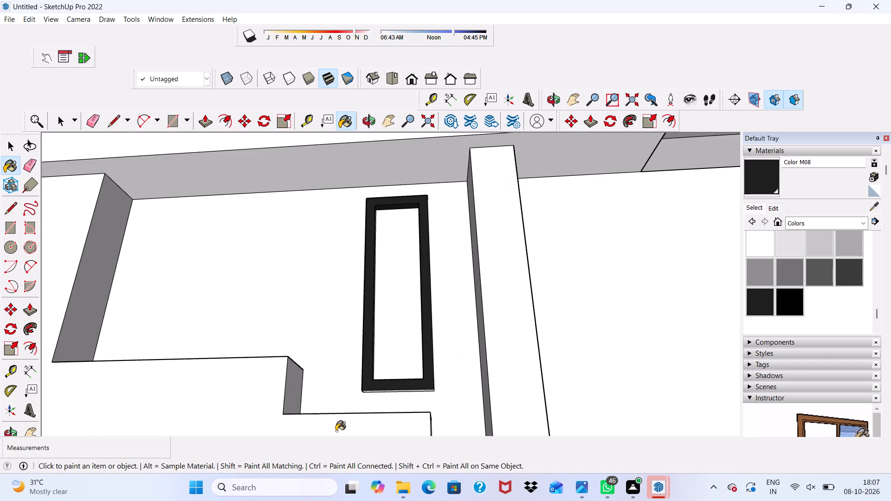
scroll(336, 431, up, 16)
click(407, 399)
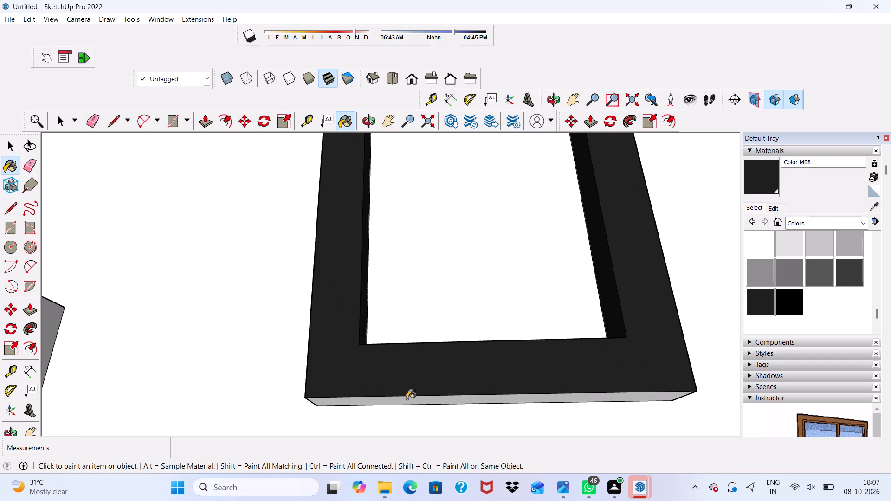
Examine the narrow ground-floor window frame from several sides for unpainted faces, and leave the Paint Bucket tool.
scroll(350, 350, down, 3)
middle_drag(350, 350, 234, 405)
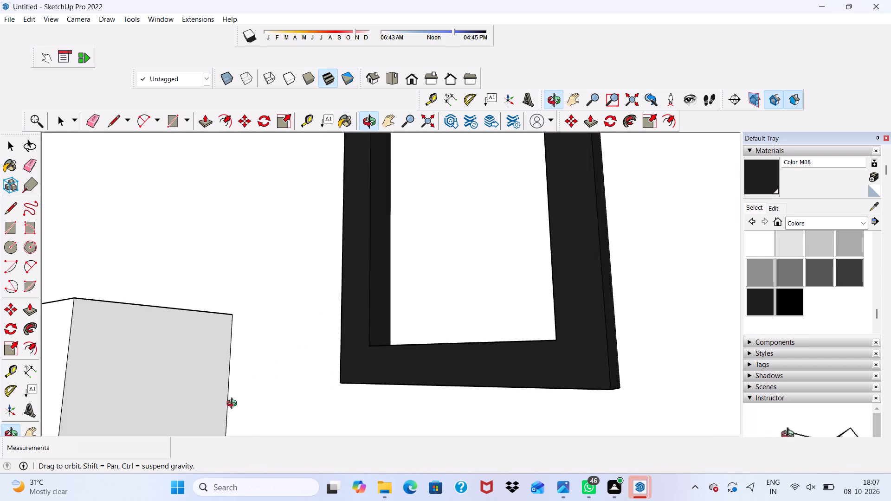
middle_drag(234, 405, 233, 405)
scroll(271, 385, up, 1)
scroll(471, 296, down, 20)
scroll(471, 296, down, 4)
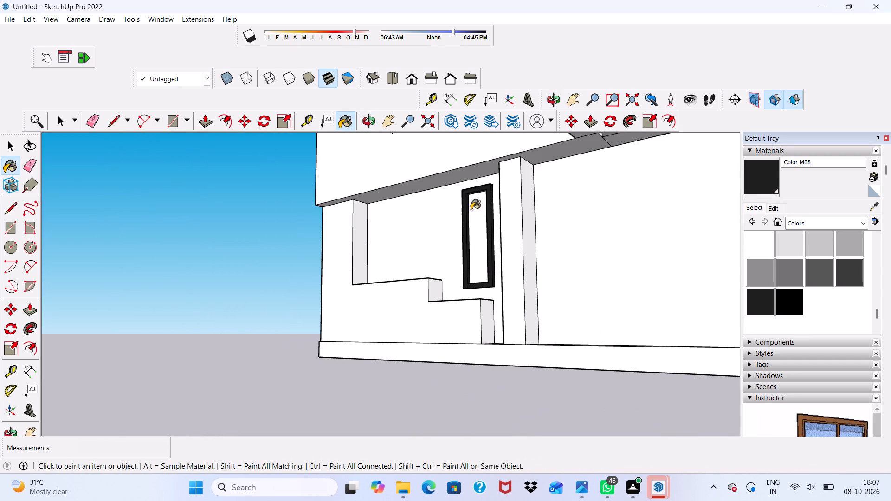
middle_drag(471, 209, 570, 292)
scroll(522, 236, up, 8)
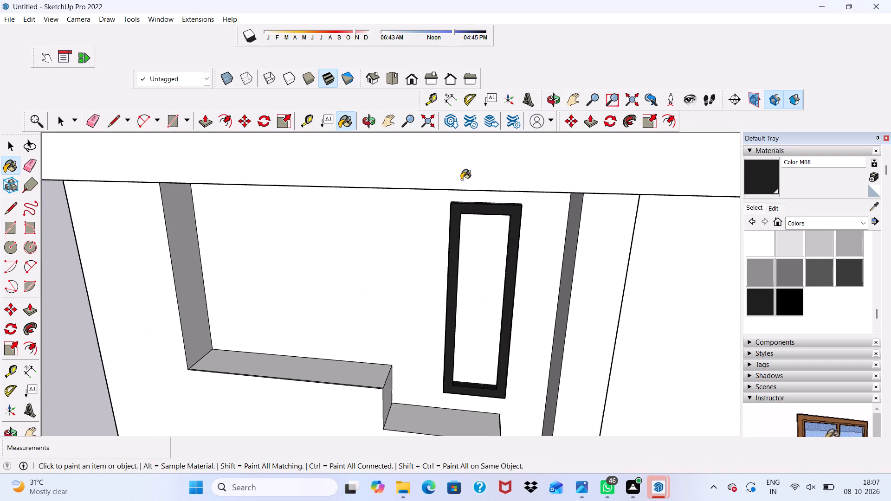
scroll(461, 180, up, 4)
middle_drag(449, 225, 540, 113)
scroll(434, 196, down, 3)
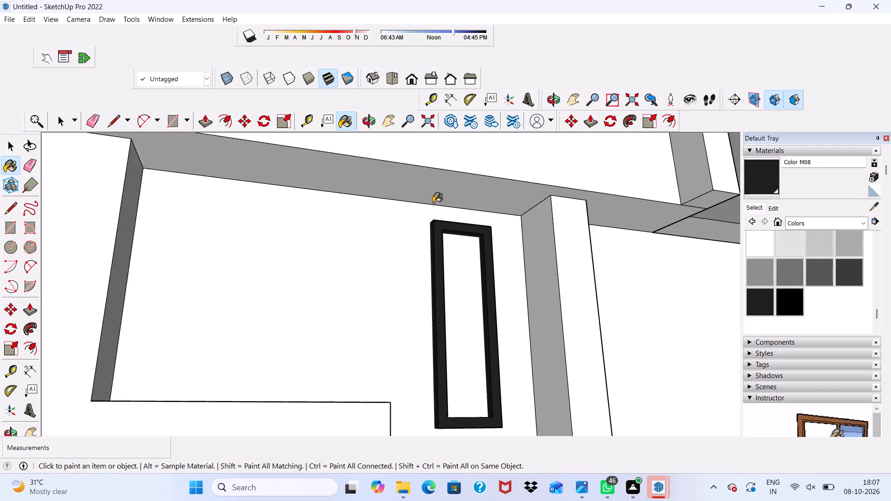
scroll(433, 203, down, 3)
key(space)
scroll(441, 193, down, 3)
scroll(718, 248, down, 1)
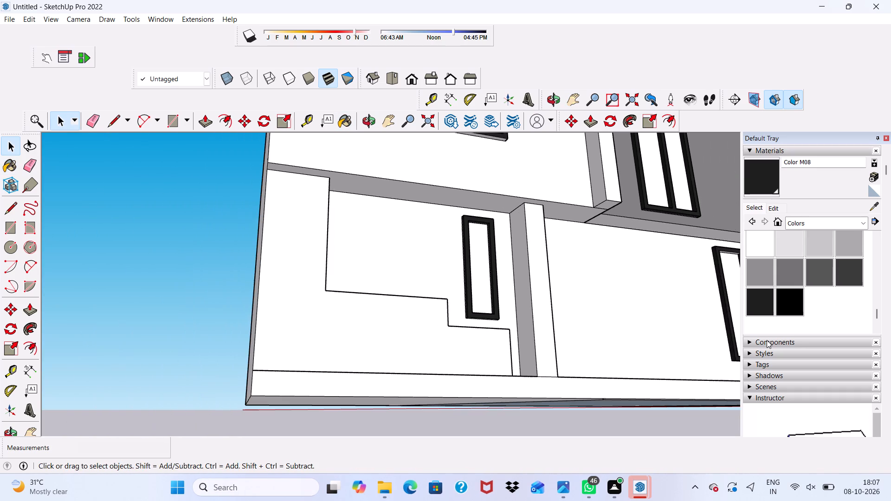
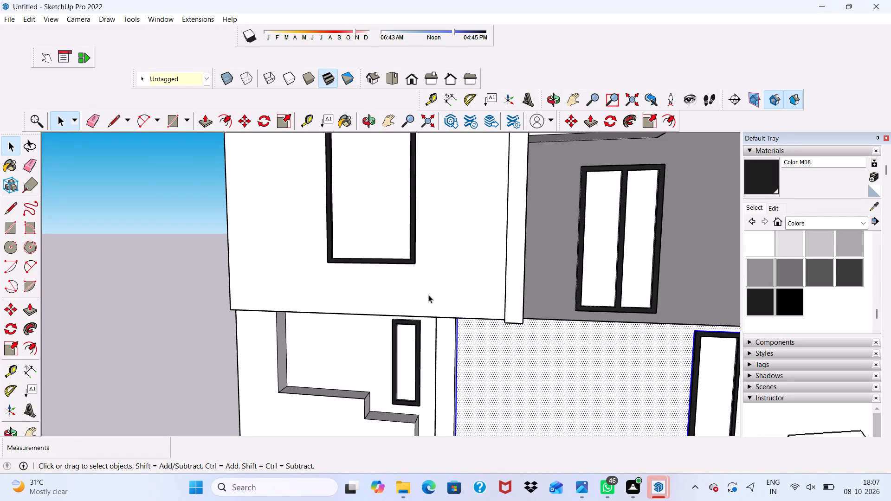
Clear the selection of the ground-floor side wall.
scroll(428, 295, up, 3)
scroll(407, 280, down, 8)
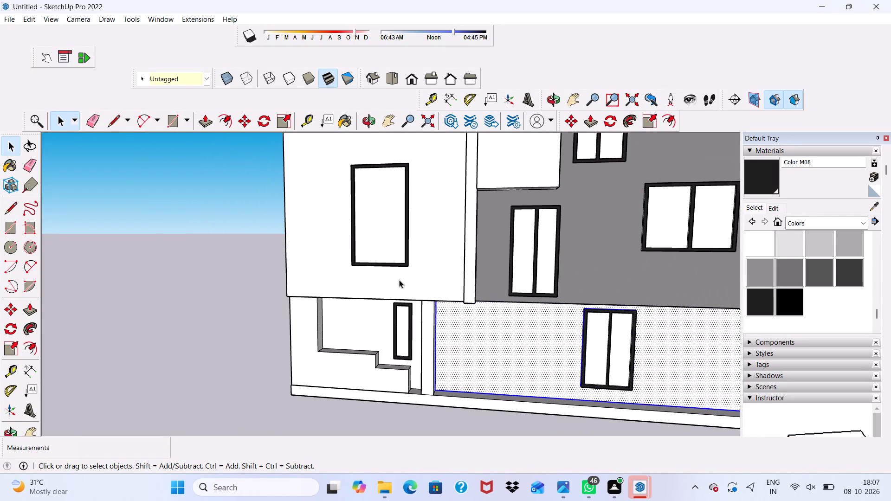
scroll(399, 280, up, 4)
scroll(397, 272, down, 3)
middle_drag(397, 272, 533, 290)
scroll(736, 290, up, 1)
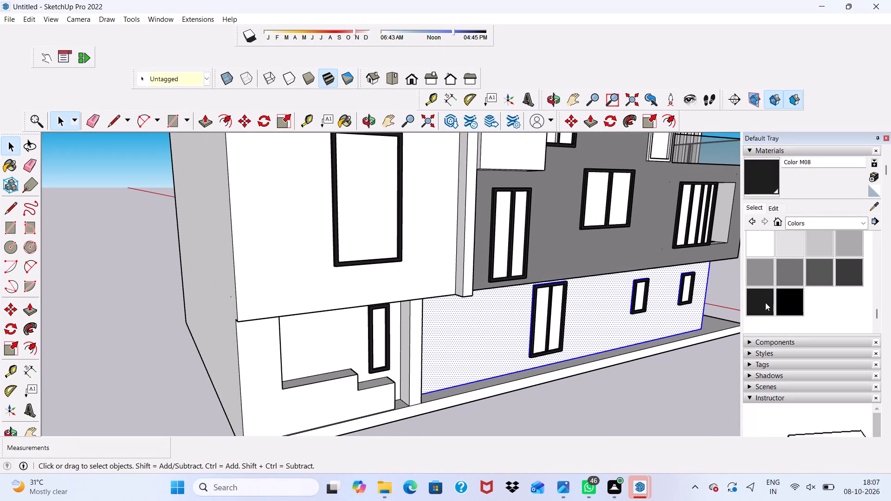
click(755, 295)
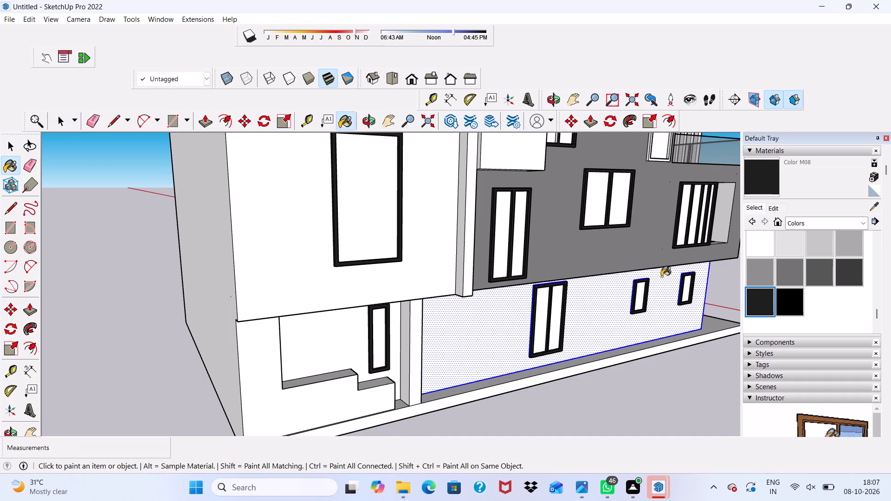
scroll(630, 268, down, 6)
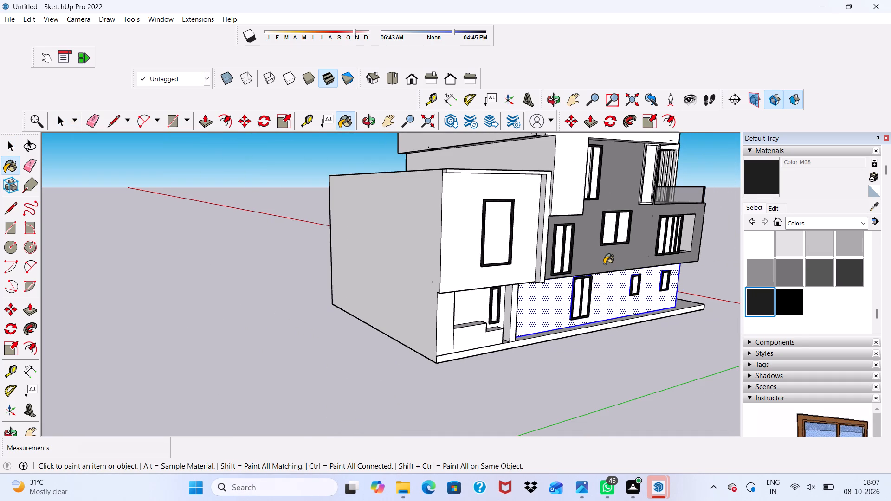
scroll(604, 264, down, 2)
middle_drag(604, 264, 407, 259)
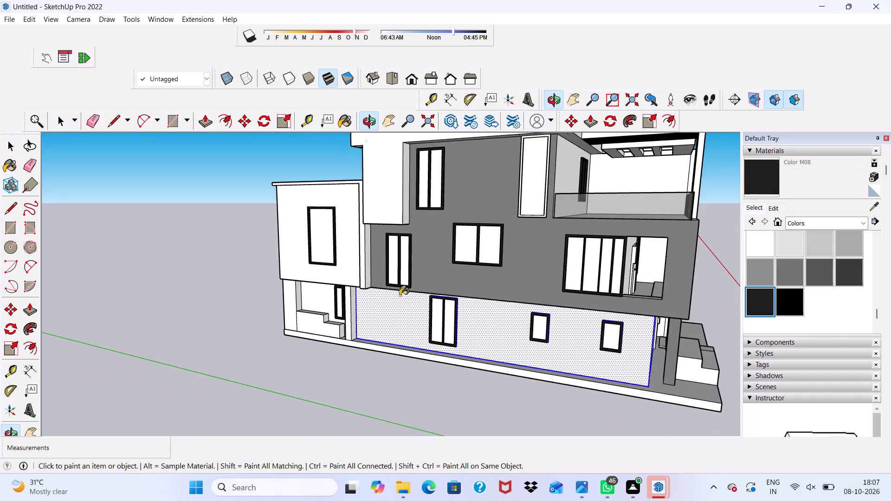
scroll(550, 330, up, 12)
scroll(458, 274, down, 6)
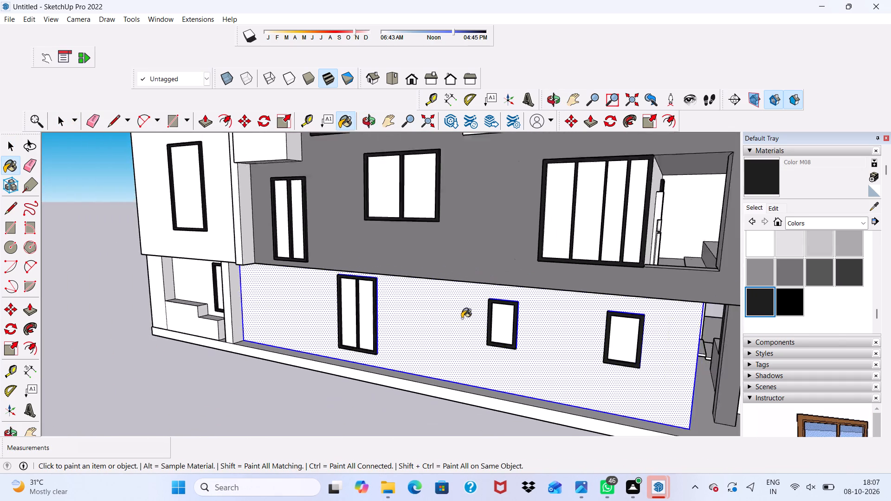
scroll(462, 318, down, 5)
key(space)
click(127, 318)
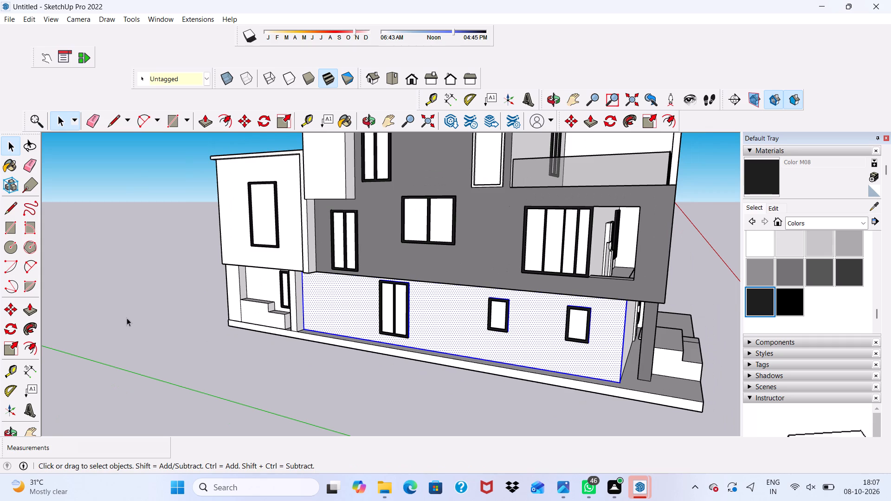
Paint the front face of the tall narrow top-floor window frame beside the terrace with Color M08.
scroll(272, 235, down, 4)
middle_drag(355, 251, 274, 230)
scroll(331, 207, up, 3)
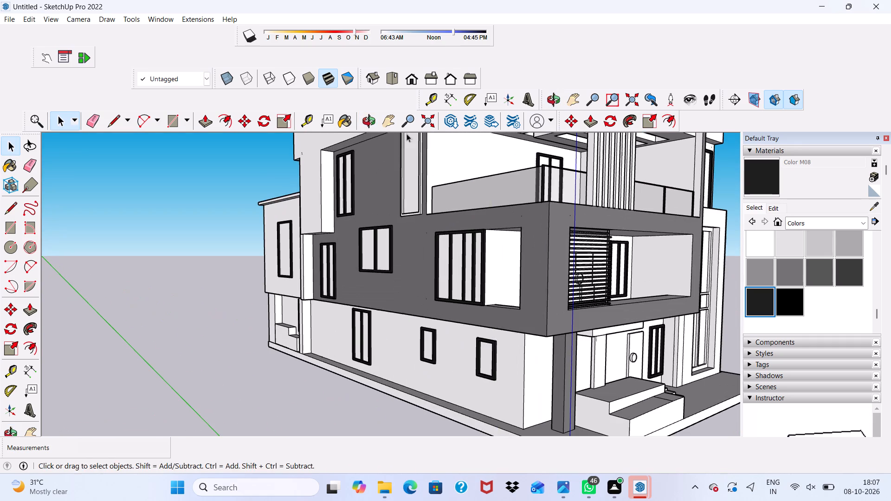
scroll(407, 134, up, 4)
click(771, 300)
scroll(596, 243, up, 2)
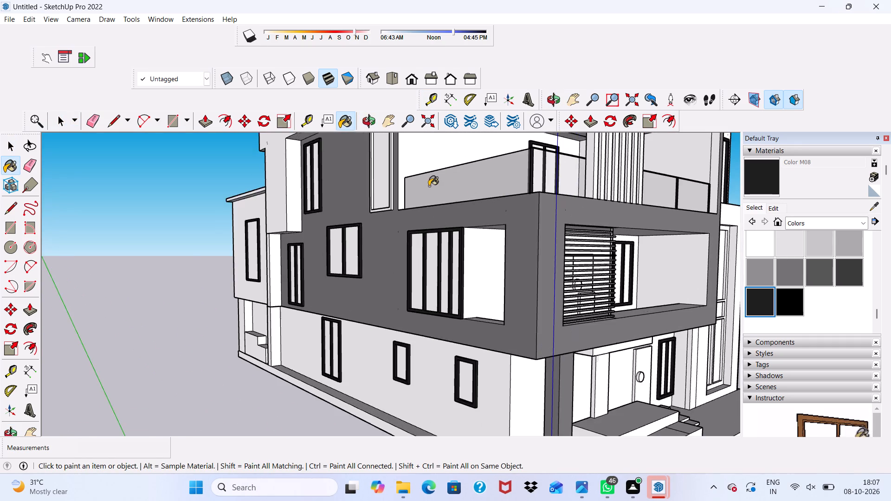
scroll(429, 186, up, 4)
scroll(418, 176, down, 9)
scroll(327, 173, up, 4)
scroll(431, 183, up, 10)
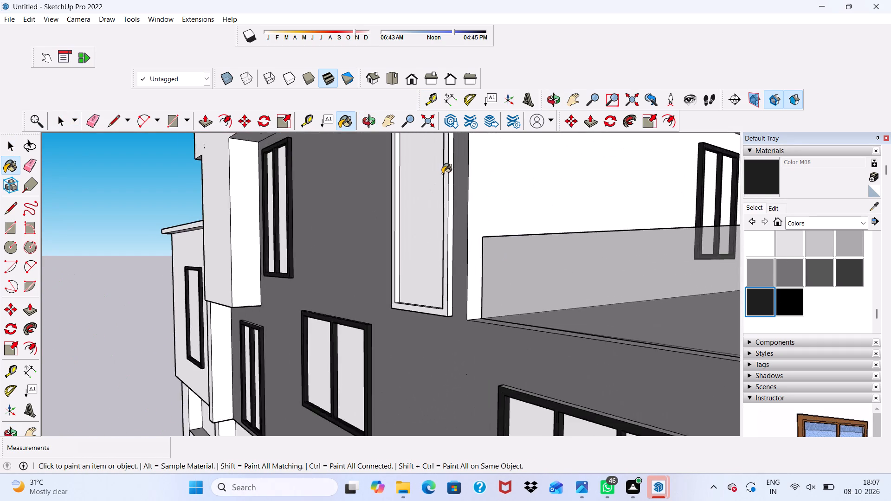
scroll(442, 173, up, 3)
click(447, 181)
Paint the inner left, bottom and right faces of the tall narrow top-floor window frame with Color M08.
scroll(458, 184, up, 3)
scroll(445, 180, down, 2)
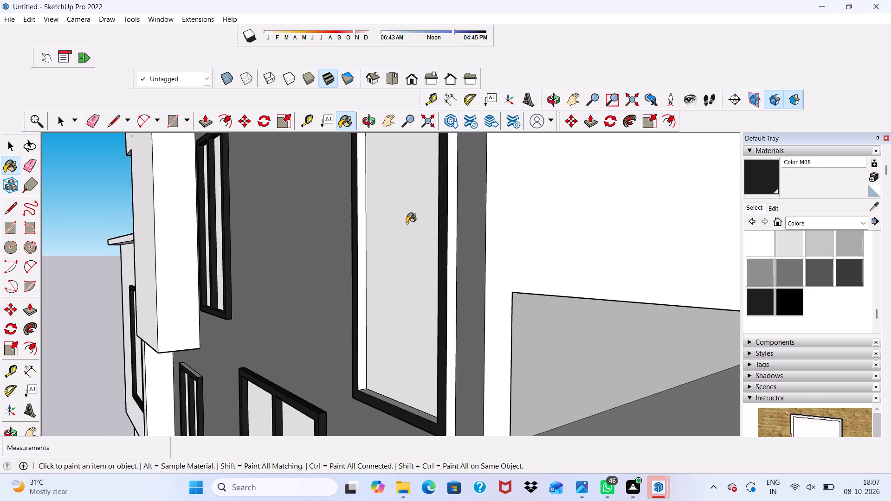
middle_drag(407, 223, 550, 211)
scroll(551, 295, up, 5)
middle_drag(494, 236, 438, 268)
scroll(494, 236, down, 1)
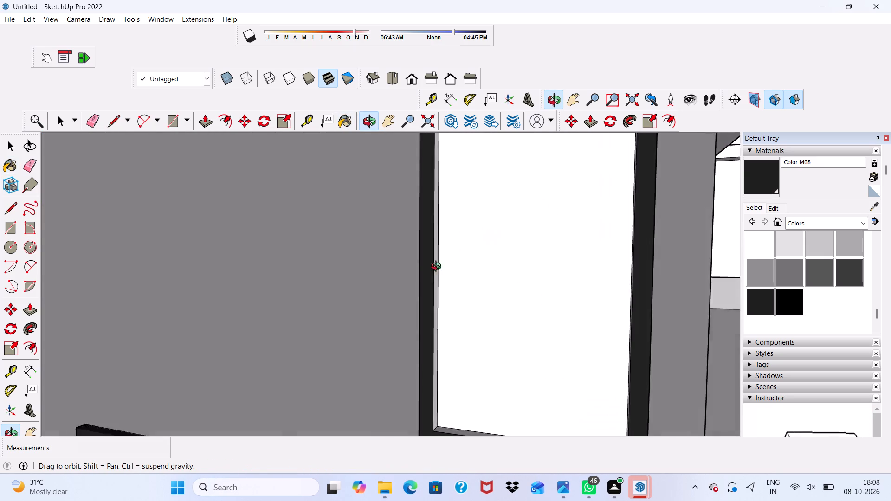
middle_drag(438, 268, 402, 289)
scroll(429, 242, up, 7)
click(440, 225)
scroll(439, 223, down, 4)
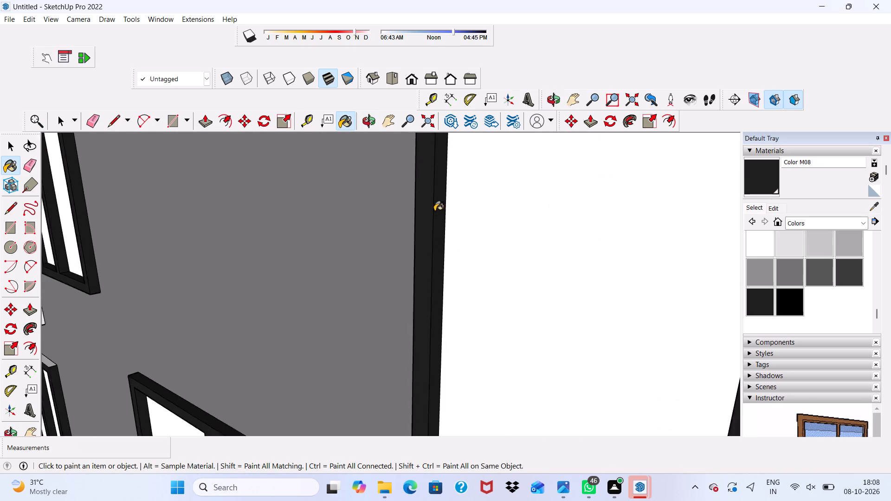
scroll(434, 211, down, 4)
middle_drag(433, 215, 575, 253)
scroll(604, 333, up, 3)
scroll(602, 379, up, 1)
click(595, 394)
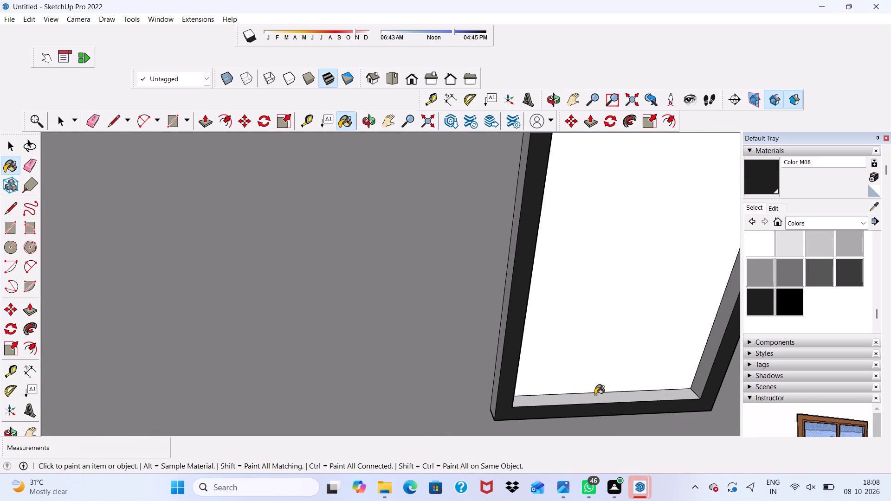
scroll(545, 340, down, 7)
middle_drag(523, 293, 653, 239)
scroll(642, 239, up, 2)
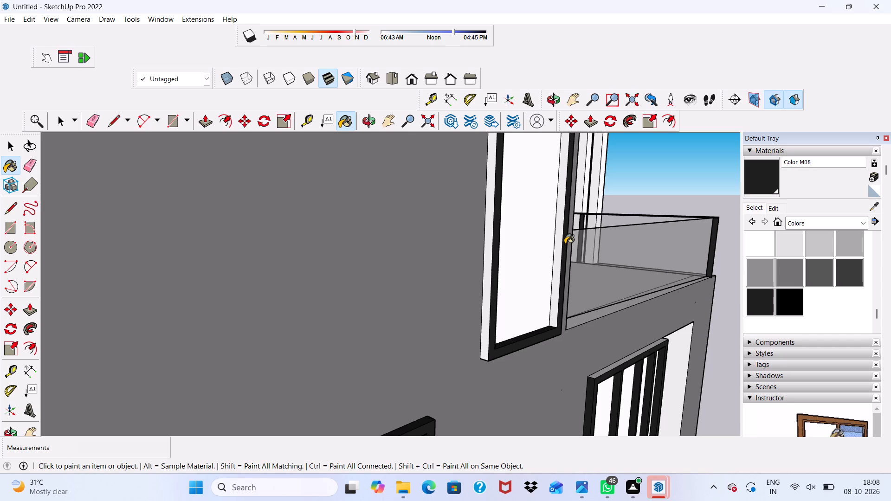
click(557, 247)
Paint both outer side faces of the tall narrow top-floor window frame with Color M08.
scroll(504, 283, up, 2)
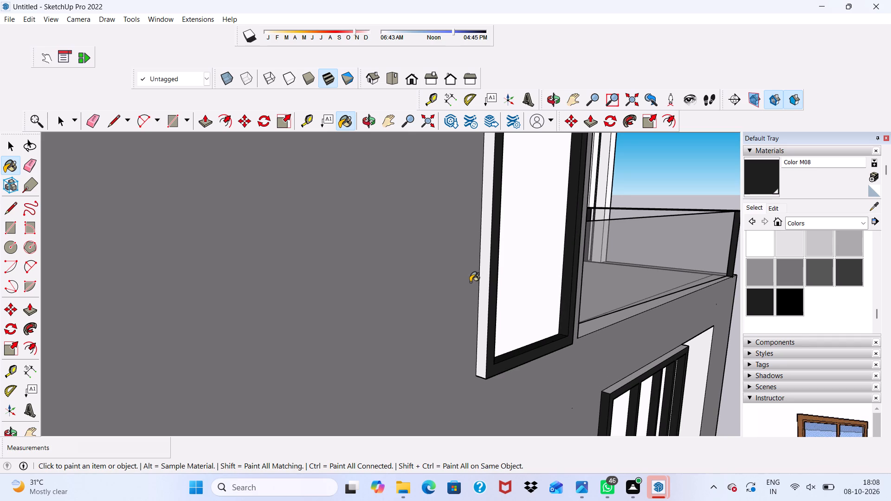
click(485, 278)
scroll(486, 254, down, 17)
scroll(531, 193, up, 4)
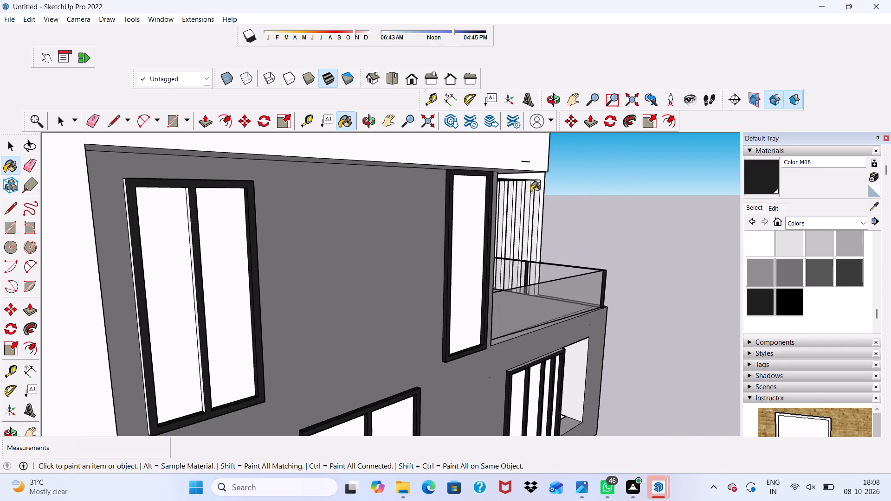
middle_drag(529, 193, 318, 234)
scroll(194, 243, up, 1)
scroll(152, 324, up, 3)
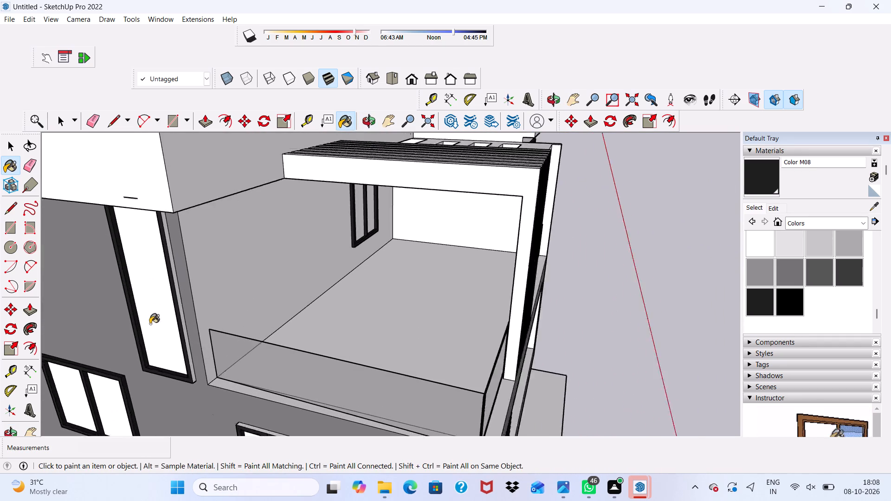
scroll(176, 242, up, 14)
scroll(173, 229, down, 13)
scroll(66, 234, up, 3)
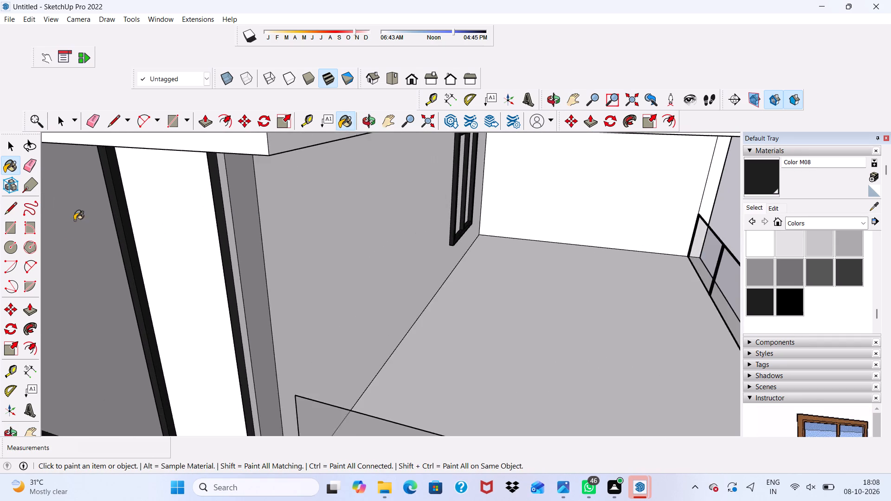
scroll(74, 220, up, 6)
scroll(150, 149, down, 7)
middle_drag(235, 143, 234, 172)
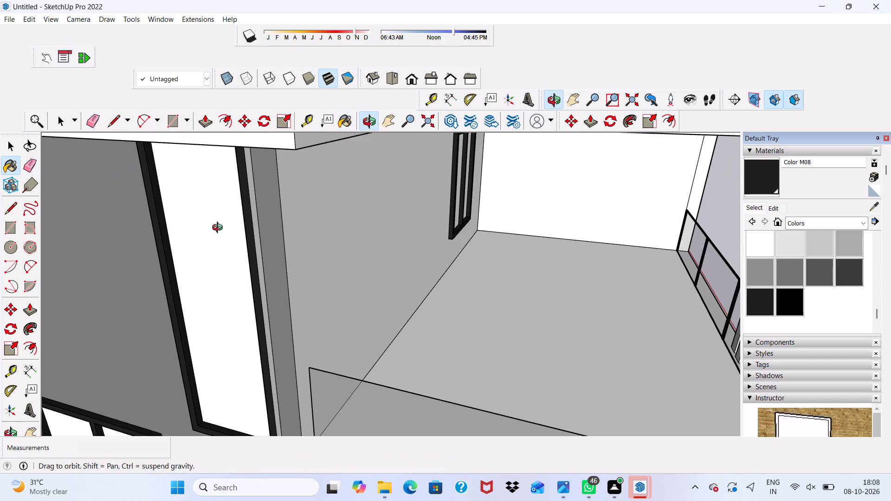
scroll(203, 267, up, 3)
scroll(203, 267, down, 3)
scroll(249, 161, up, 1)
scroll(251, 159, down, 4)
middle_drag(221, 321, 155, 183)
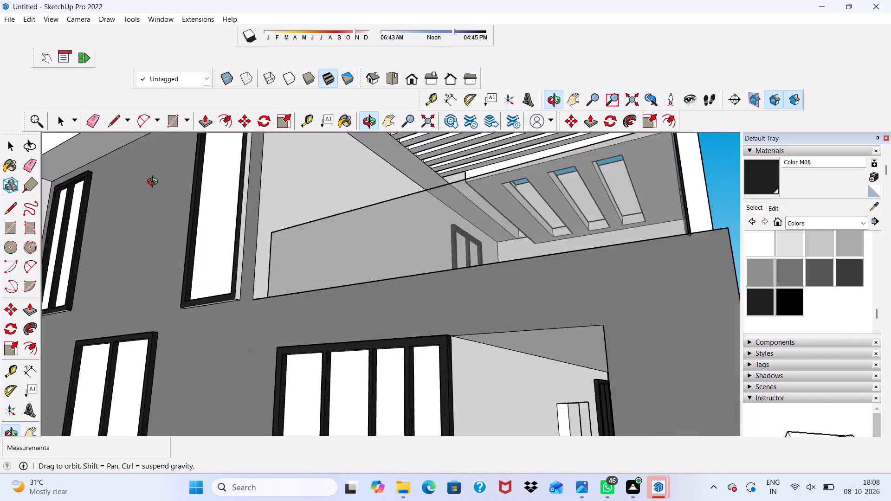
middle_drag(155, 183, 151, 184)
scroll(243, 306, up, 12)
click(231, 240)
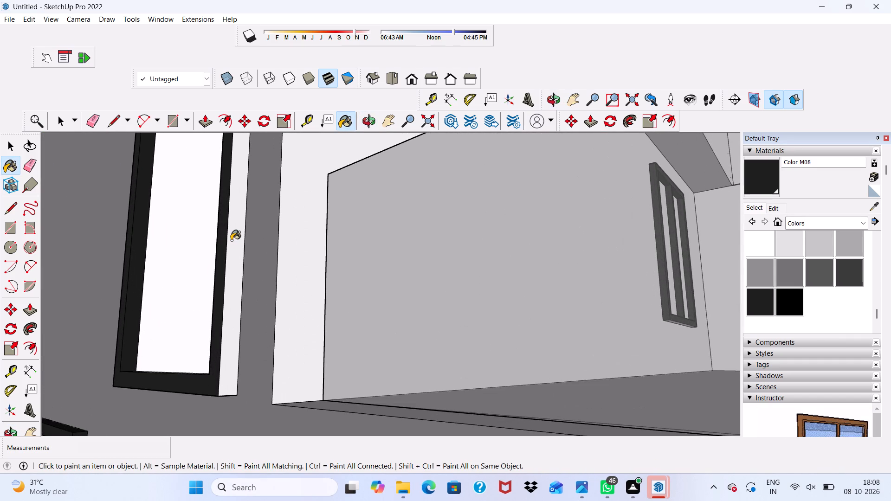
Paint the inner top face of the tall narrow top-floor window frame with Color M08.
scroll(231, 240, down, 15)
scroll(191, 180, up, 3)
scroll(188, 175, down, 10)
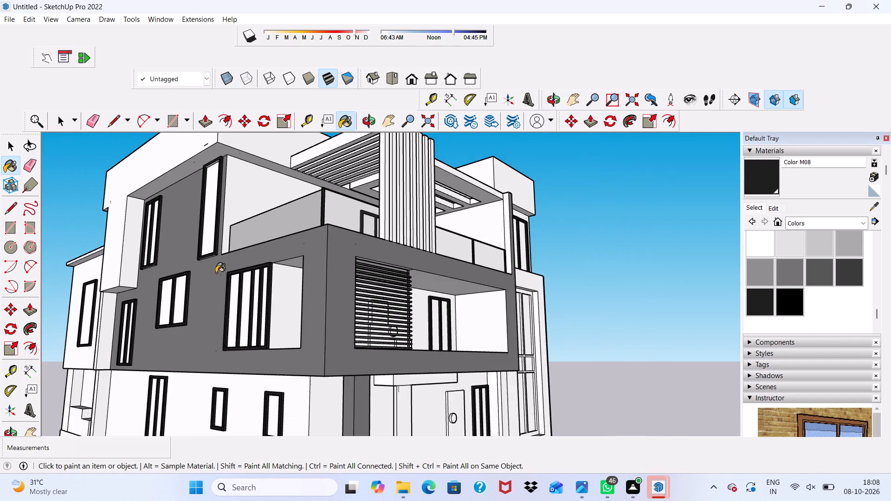
scroll(187, 186, up, 10)
scroll(219, 120, up, 8)
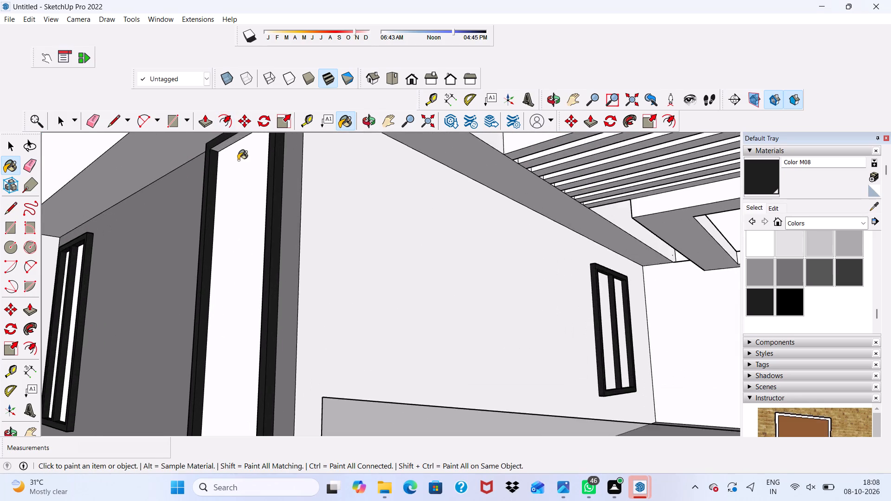
scroll(238, 160, up, 7)
click(220, 146)
Paint the front face of the tall multi-pane window frame on the front facade with Color M08.
scroll(214, 146, down, 15)
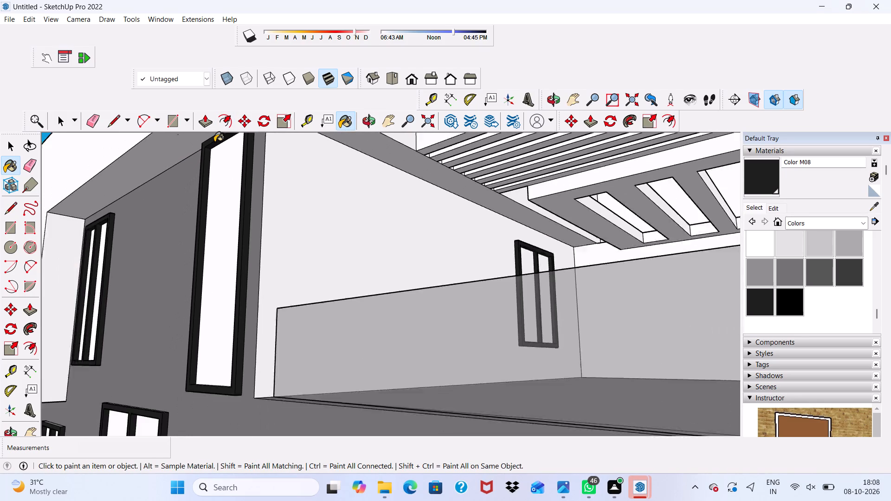
middle_drag(213, 152, 194, 208)
scroll(213, 152, down, 1)
scroll(200, 164, up, 1)
scroll(203, 158, down, 7)
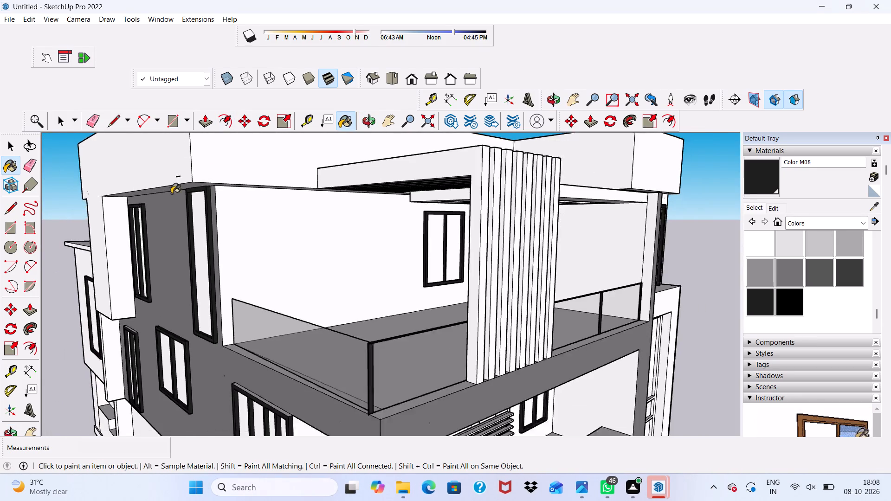
scroll(171, 193, down, 2)
middle_drag(145, 230, 393, 219)
scroll(394, 221, up, 1)
scroll(394, 221, down, 8)
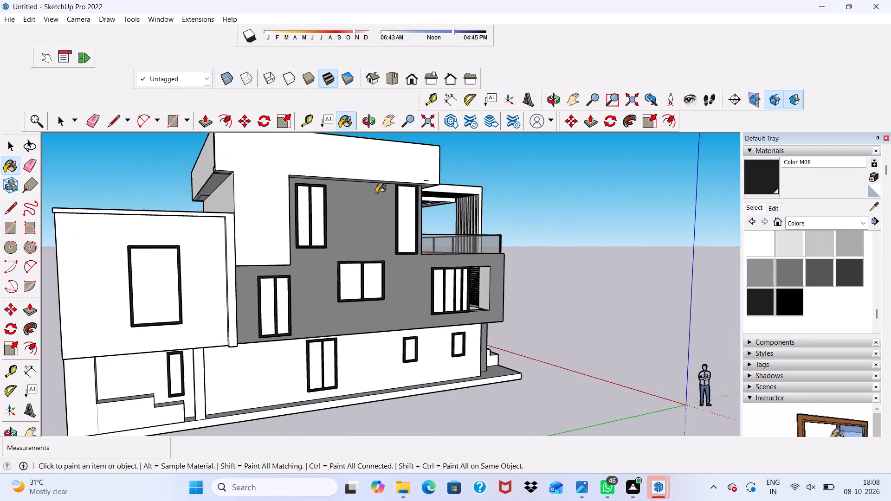
scroll(376, 193, down, 6)
middle_drag(200, 321, 36, 290)
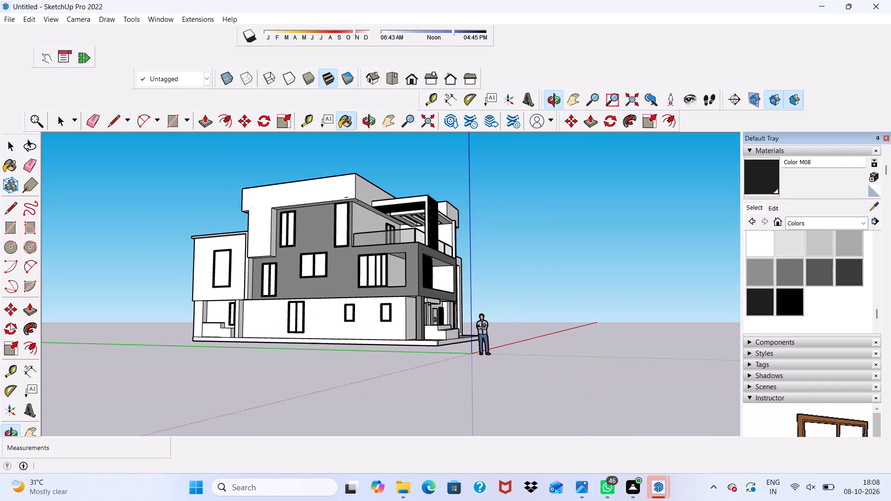
scroll(345, 294, up, 3)
middle_drag(421, 268, 190, 306)
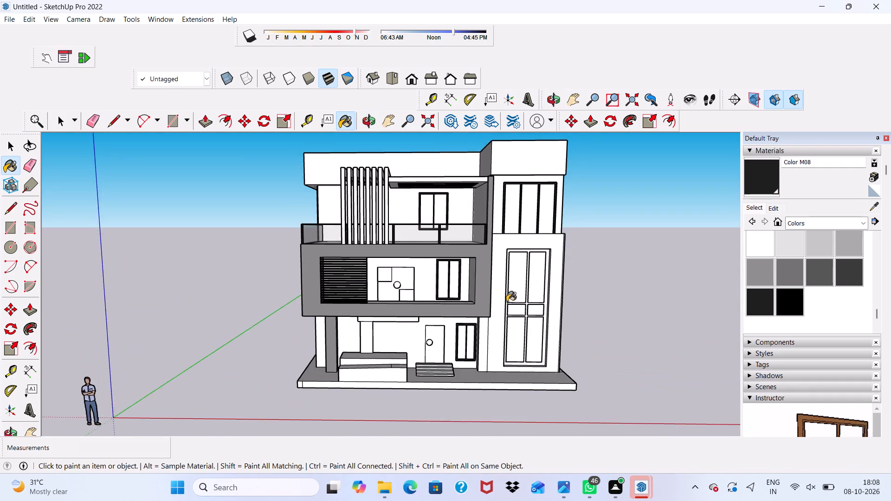
scroll(521, 292, up, 3)
scroll(479, 326, up, 5)
scroll(442, 238, down, 5)
scroll(546, 246, up, 3)
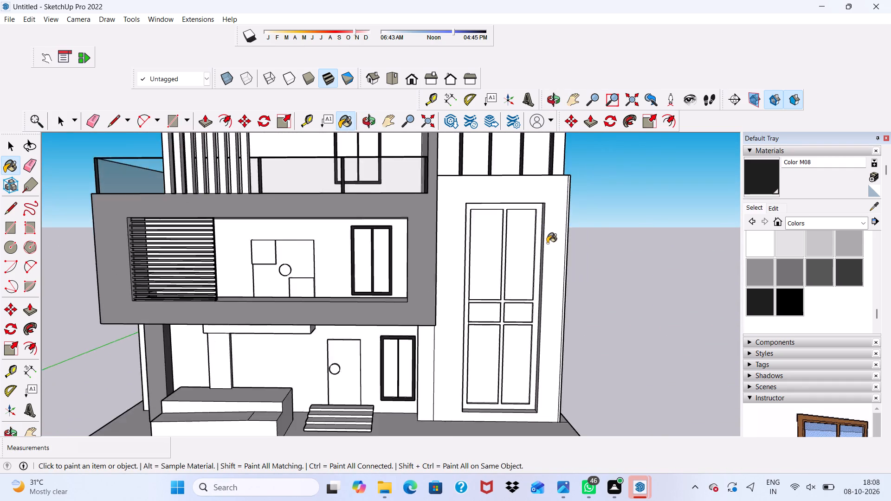
scroll(547, 243, up, 8)
click(509, 197)
Paint the inner left faces of both upper panes in the tall front window frame with Color M08.
scroll(509, 197, up, 1)
scroll(513, 214, down, 1)
scroll(457, 249, up, 4)
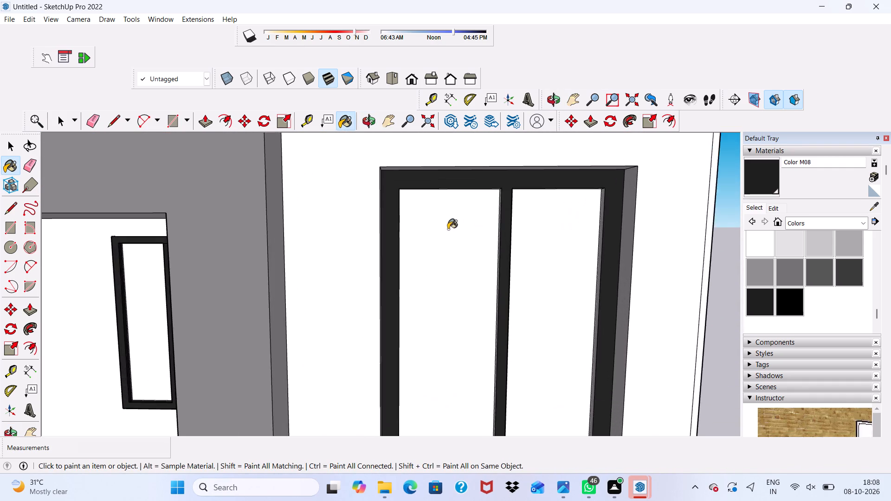
middle_drag(448, 228, 321, 266)
scroll(318, 267, up, 9)
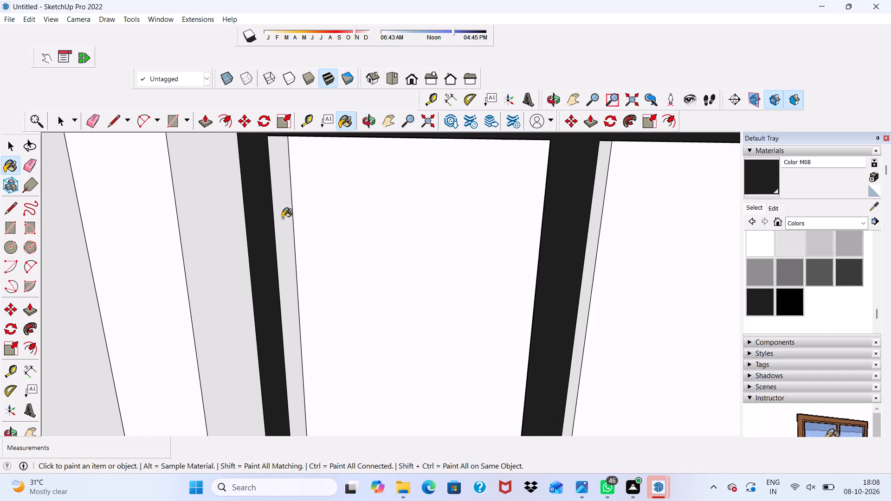
click(283, 217)
scroll(466, 243, down, 5)
scroll(549, 235, up, 3)
click(572, 219)
Paint the inner right faces of both upper panes in the tall front window frame with Color M08.
scroll(572, 219, down, 4)
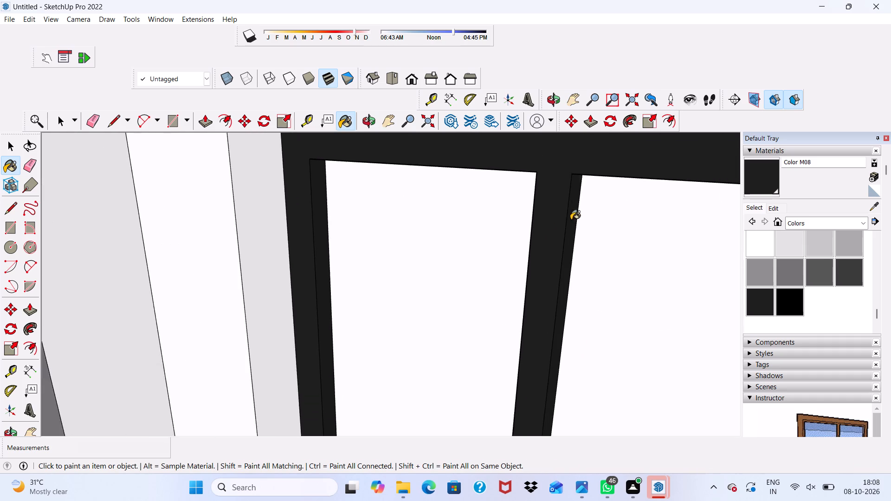
scroll(571, 220, down, 1)
middle_drag(500, 211, 689, 186)
scroll(689, 186, down, 1)
scroll(654, 223, up, 3)
click(638, 210)
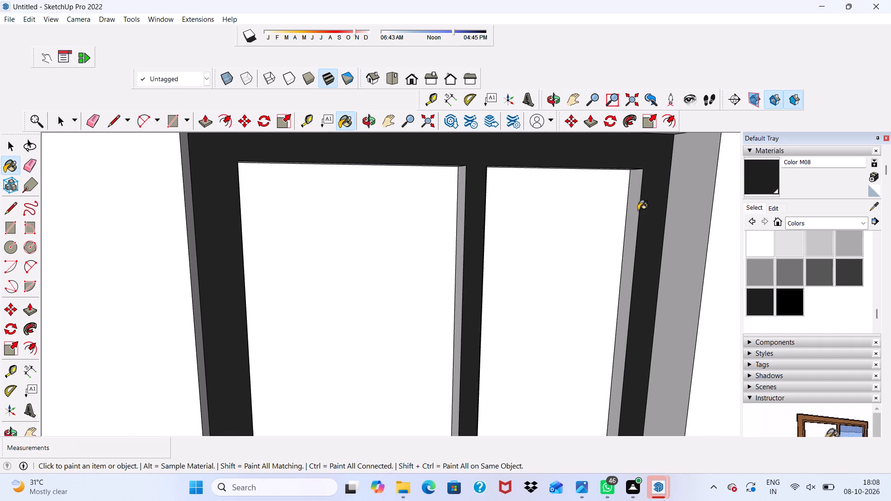
scroll(487, 281, up, 1)
click(457, 242)
scroll(458, 213, down, 15)
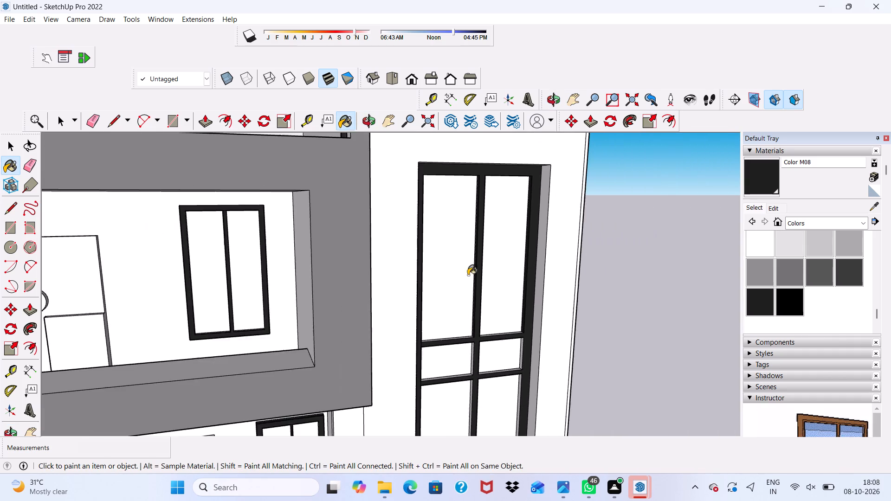
Paint the undersides of both horizontal crossbars in the tall front window frame with Color M08, across left and right panes.
scroll(456, 340, up, 3)
middle_drag(451, 331, 414, 148)
scroll(448, 305, up, 4)
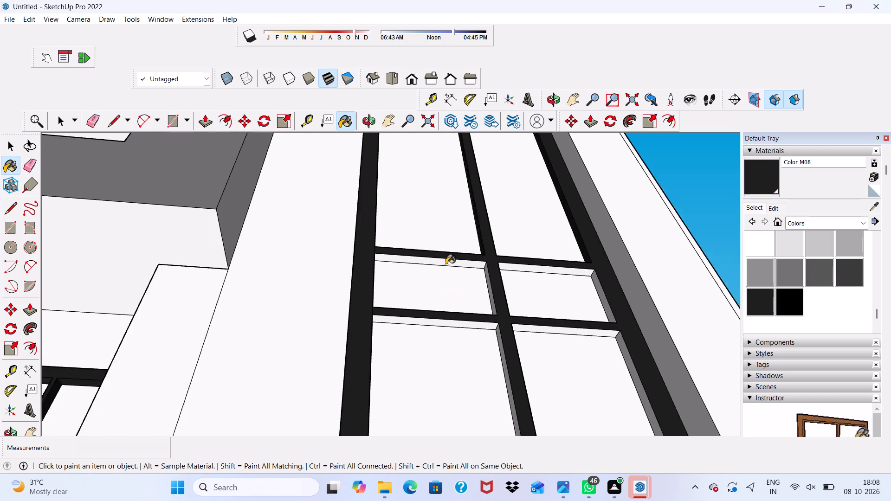
scroll(446, 264, up, 4)
click(444, 261)
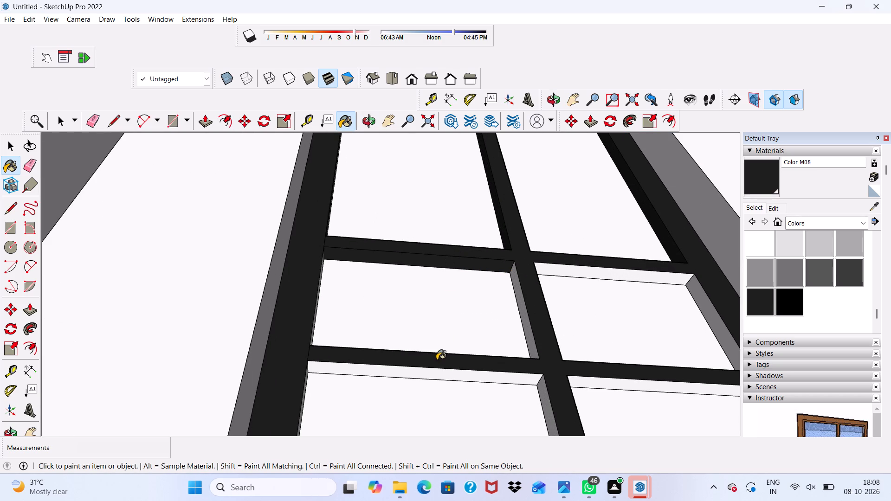
click(433, 373)
scroll(575, 288, up, 2)
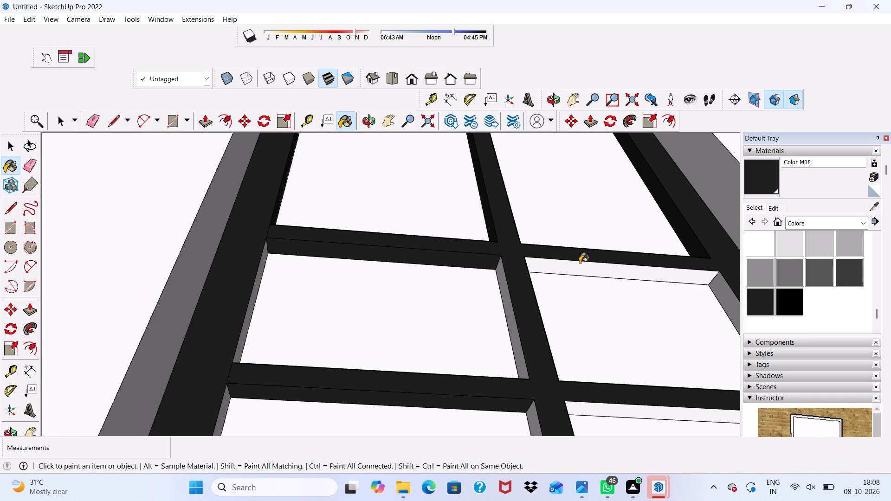
click(580, 263)
click(619, 408)
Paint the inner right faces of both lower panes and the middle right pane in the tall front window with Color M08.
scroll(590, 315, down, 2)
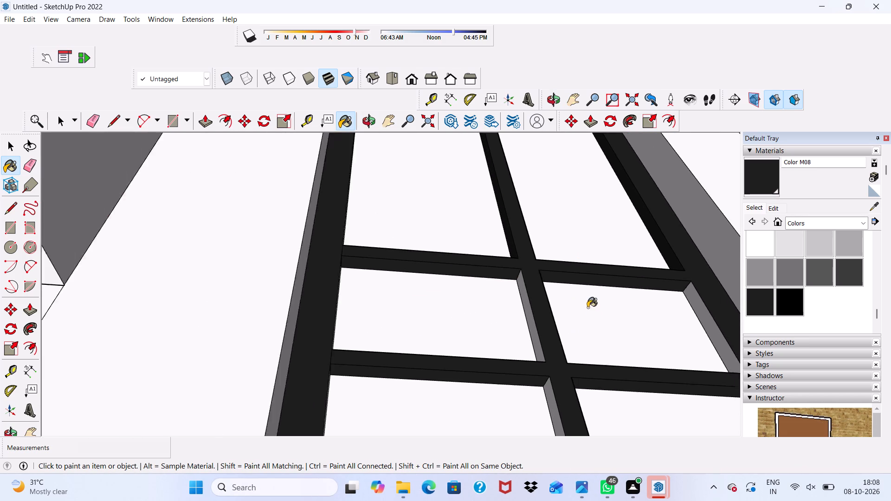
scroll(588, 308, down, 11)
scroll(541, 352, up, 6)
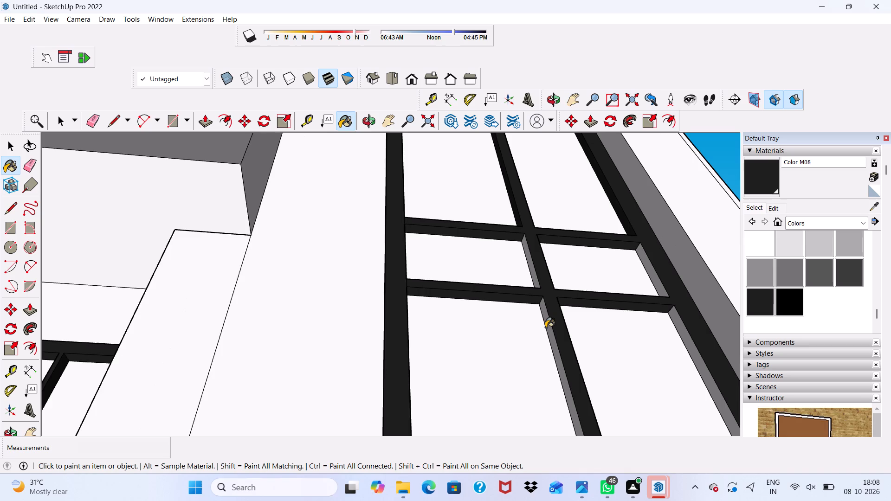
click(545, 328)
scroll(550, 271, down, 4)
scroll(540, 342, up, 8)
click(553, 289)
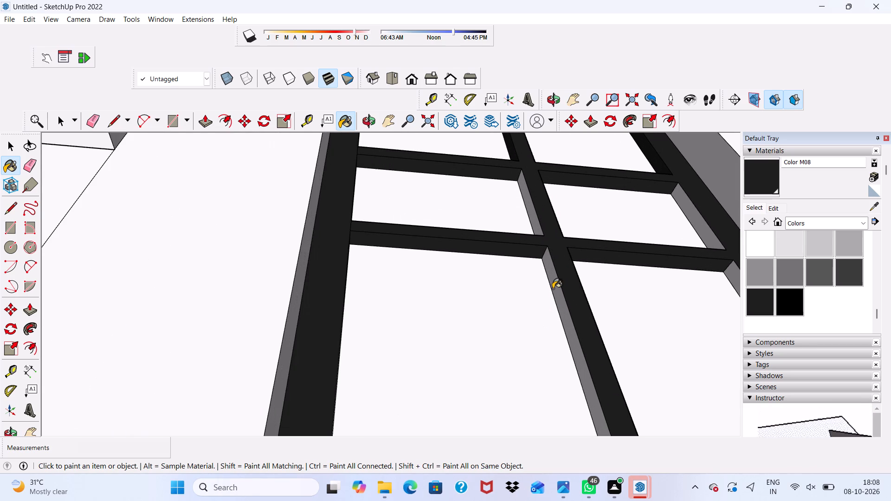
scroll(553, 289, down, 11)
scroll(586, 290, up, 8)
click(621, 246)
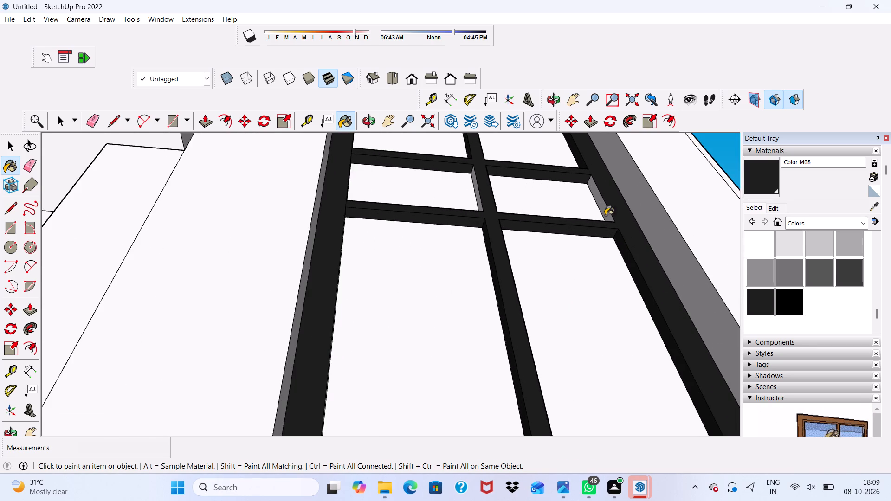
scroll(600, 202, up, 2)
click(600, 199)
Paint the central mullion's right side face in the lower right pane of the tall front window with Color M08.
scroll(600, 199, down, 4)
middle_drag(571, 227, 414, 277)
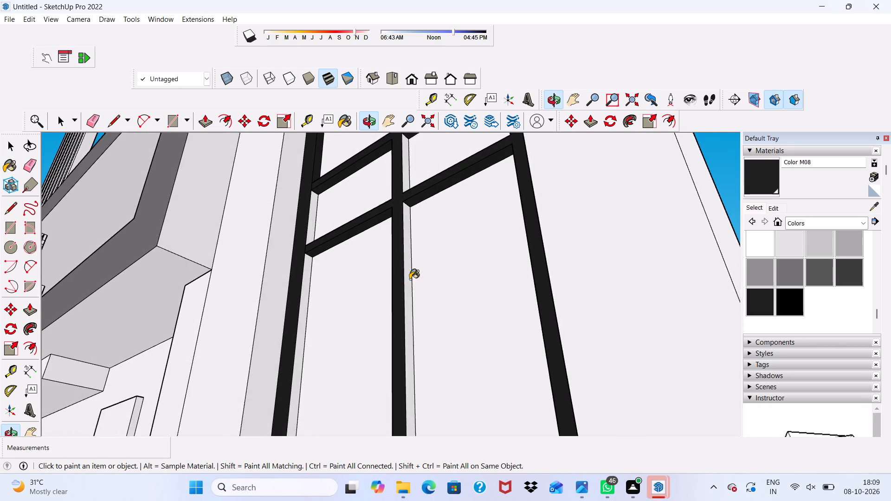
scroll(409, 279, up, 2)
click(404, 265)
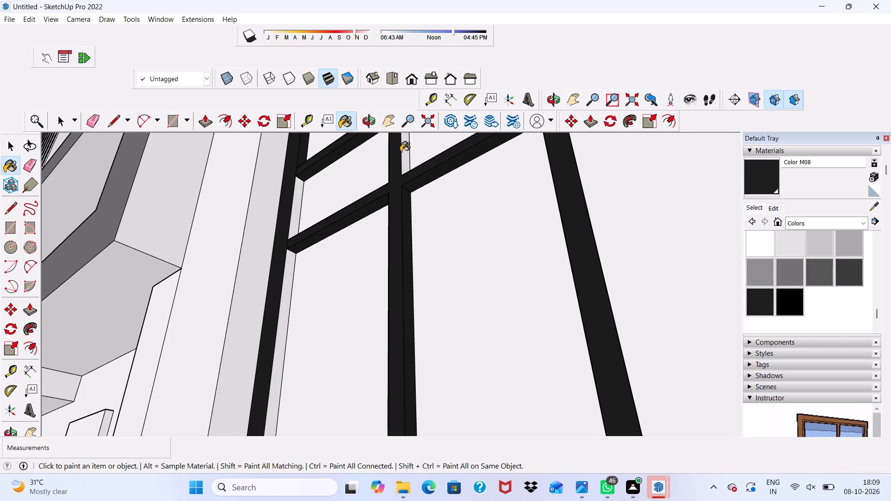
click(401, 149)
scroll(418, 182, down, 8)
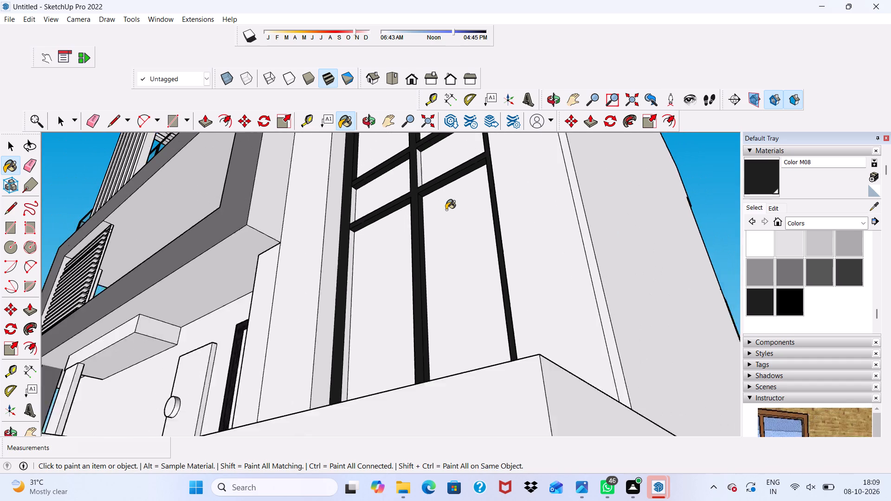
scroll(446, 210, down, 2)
Repaint the front face of the tall front window frame with Color M06.
click(824, 271)
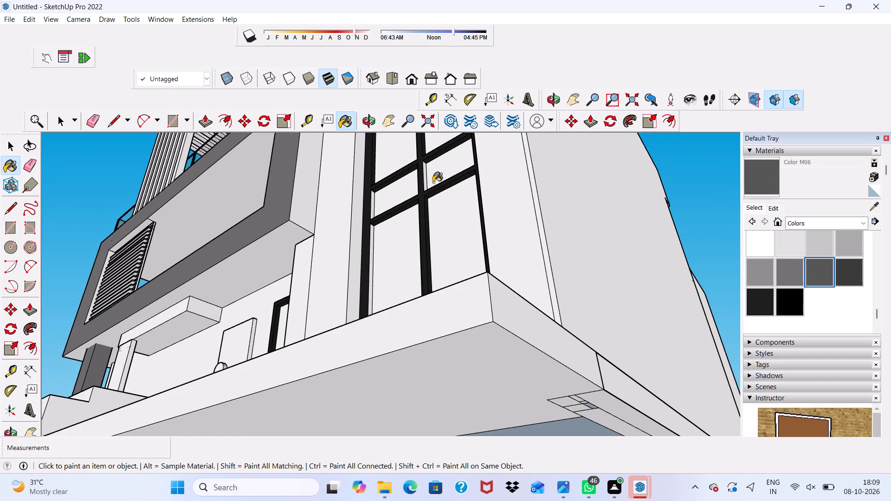
scroll(433, 182, up, 3)
scroll(358, 183, up, 8)
click(345, 166)
scroll(350, 167, down, 3)
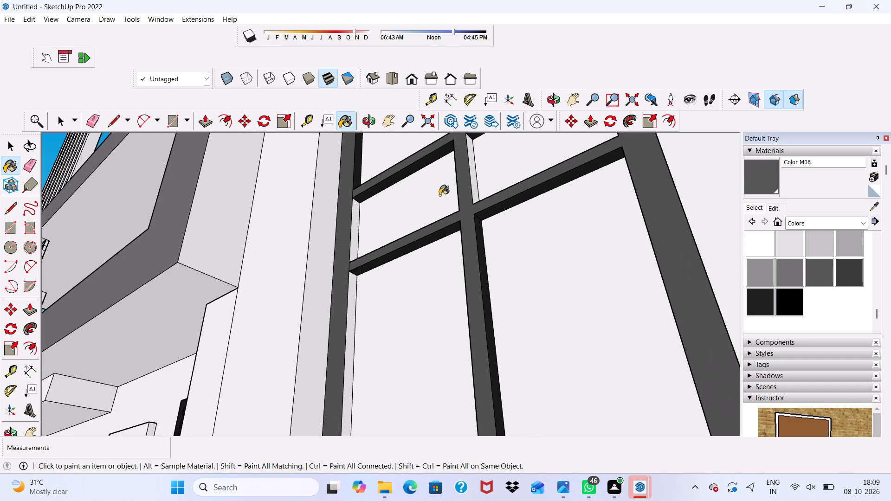
Paint the inner right faces of both middle panes in the tall front window frame with Color M06.
scroll(439, 195, down, 4)
middle_drag(448, 185, 582, 263)
scroll(523, 265, up, 4)
middle_drag(556, 241, 651, 220)
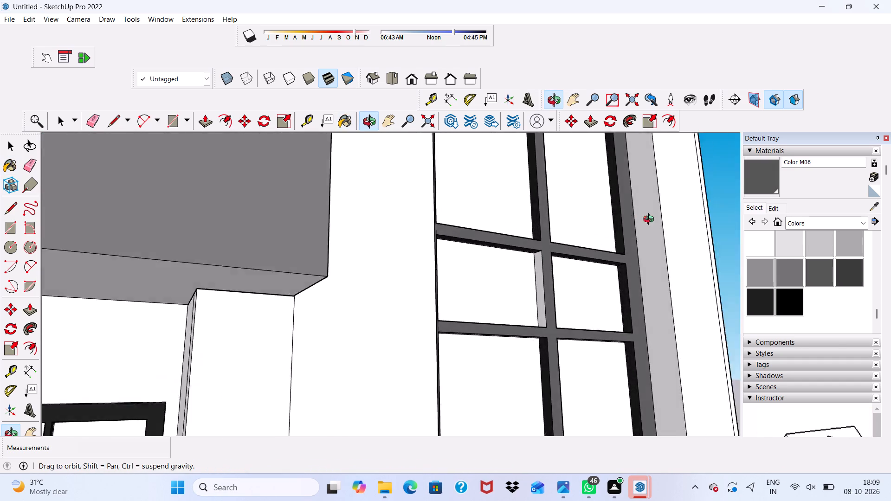
middle_drag(651, 220, 685, 262)
scroll(572, 287, up, 6)
click(593, 263)
scroll(476, 296, up, 3)
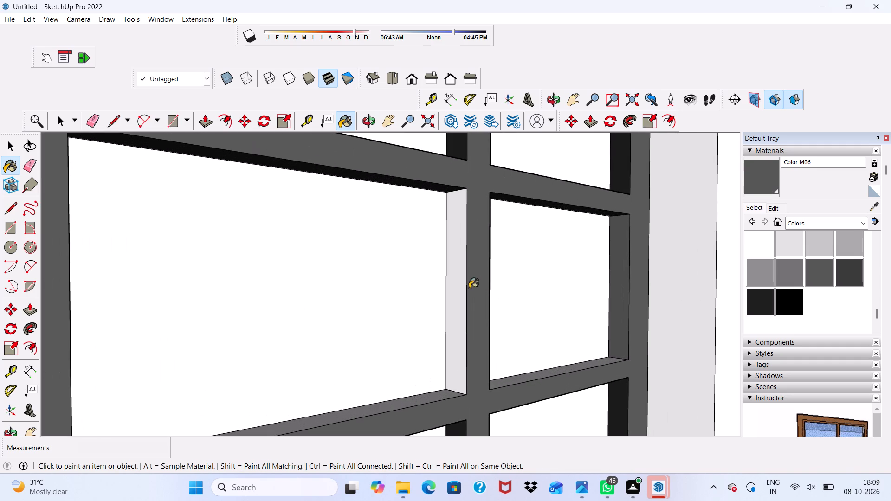
click(461, 290)
Paint the inner right faces of both lower panes in the tall front window frame with Color M06.
scroll(459, 259, down, 10)
scroll(441, 387, up, 3)
scroll(487, 361, up, 4)
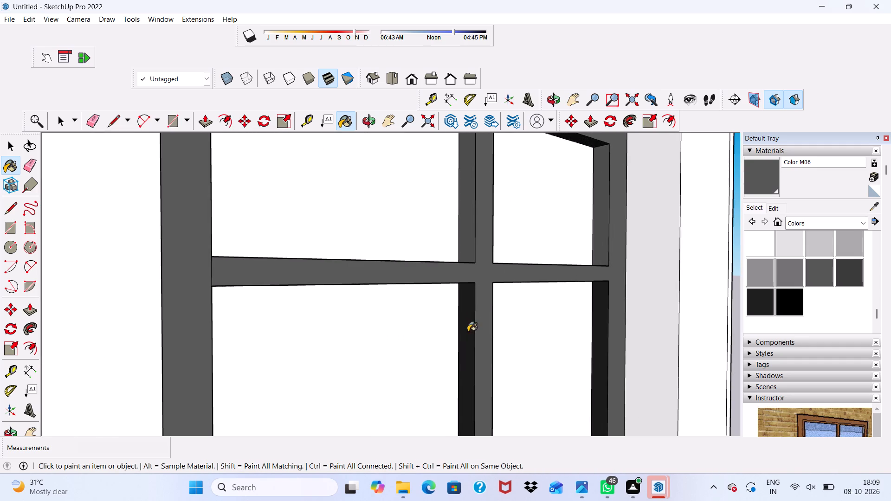
click(461, 338)
scroll(461, 326, down, 4)
scroll(532, 332, up, 6)
click(576, 299)
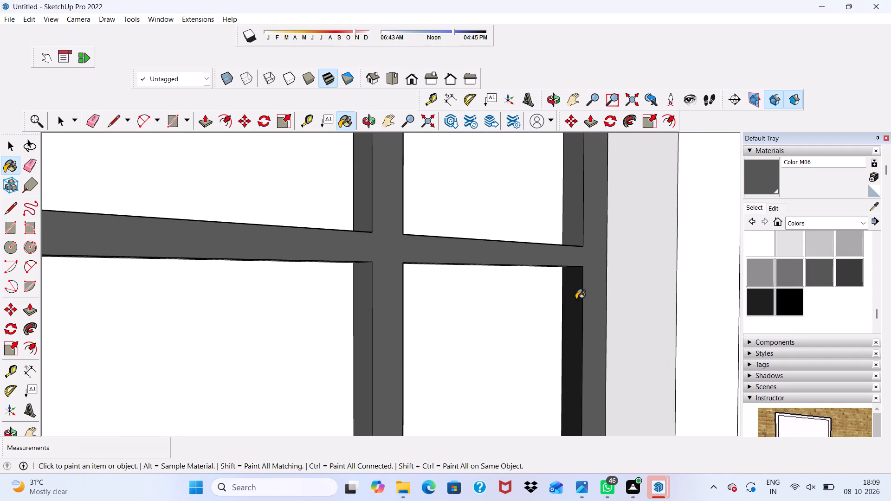
Paint the inner right faces of both upper panes in the tall front window frame with Color M06.
scroll(556, 293, down, 15)
scroll(531, 187, up, 14)
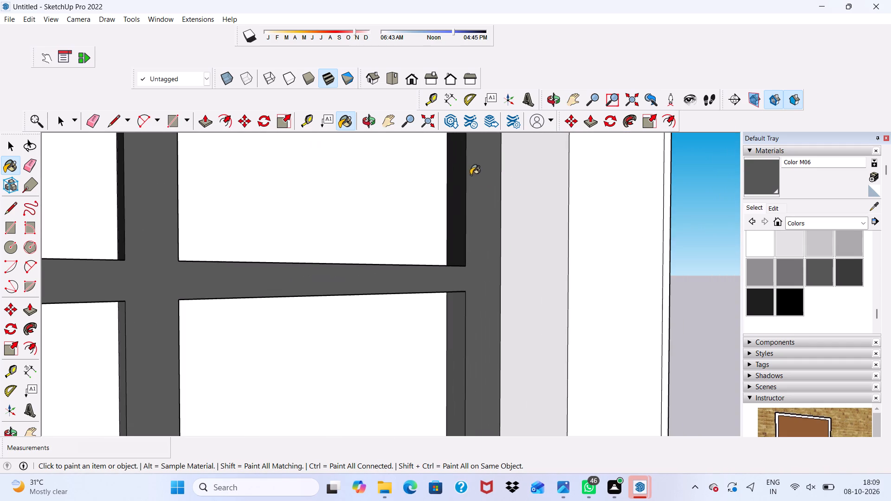
click(453, 176)
scroll(453, 176, down, 9)
scroll(352, 177, up, 4)
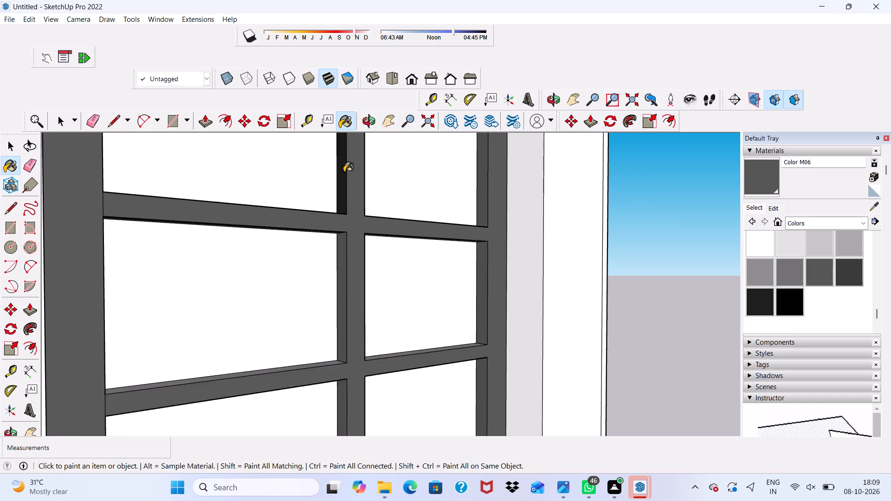
scroll(344, 172, up, 2)
click(344, 171)
Paint the inner left faces of both middle panes and the upper left pane in the tall front window with Color M06.
scroll(344, 171, down, 10)
middle_drag(329, 172, 226, 187)
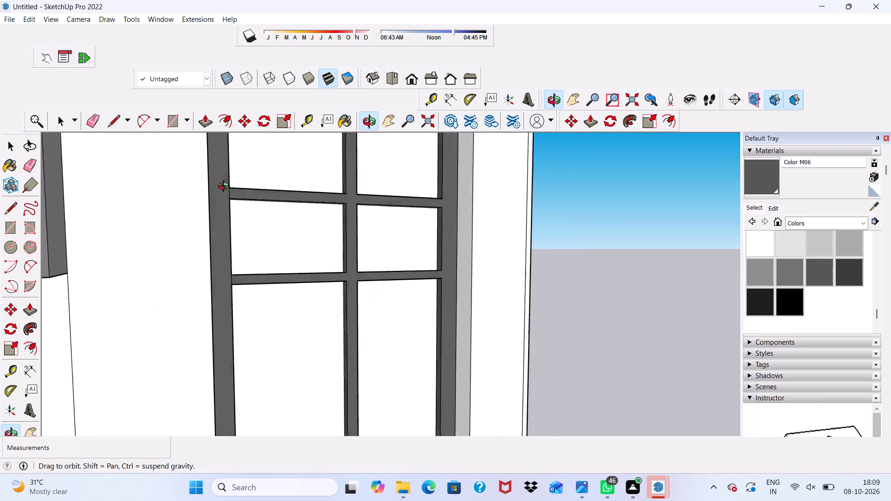
middle_drag(226, 187, 4, 226)
scroll(127, 192, up, 2)
scroll(449, 225, up, 5)
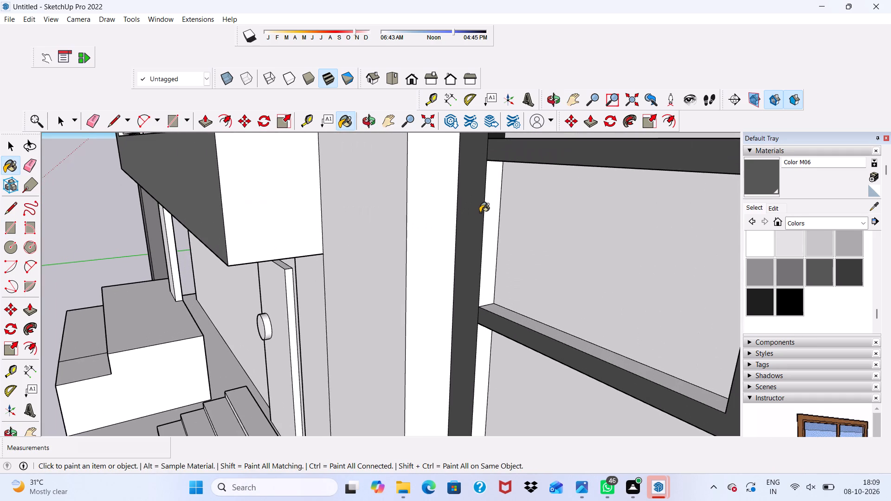
click(495, 205)
scroll(482, 202, down, 9)
scroll(496, 189, up, 3)
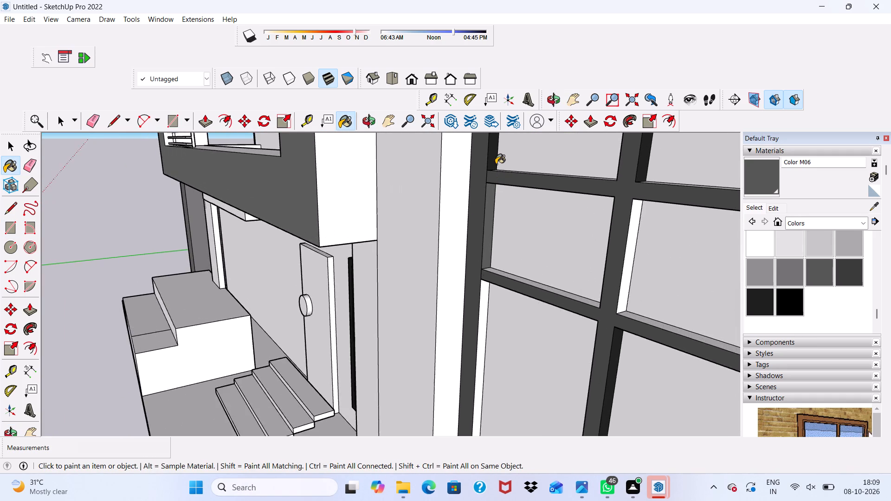
scroll(496, 164, up, 3)
click(495, 159)
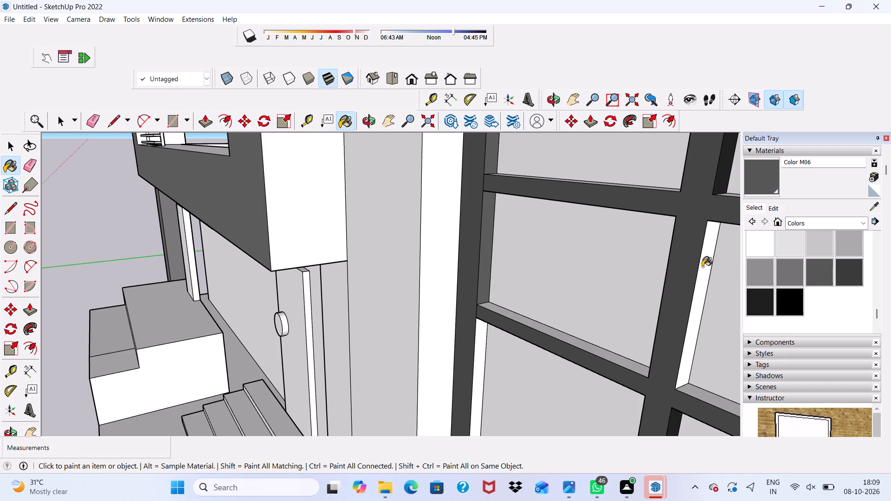
click(702, 267)
Paint the central mullion's right side face in the upper right pane of the tall front window with Color M06.
scroll(646, 270, down, 10)
scroll(458, 247, down, 2)
scroll(445, 223, up, 4)
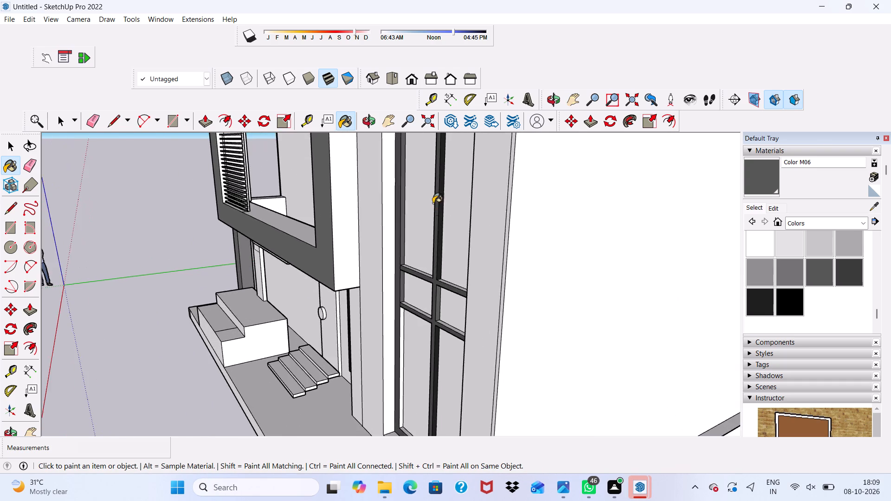
scroll(433, 203, up, 10)
click(452, 205)
scroll(452, 205, down, 1)
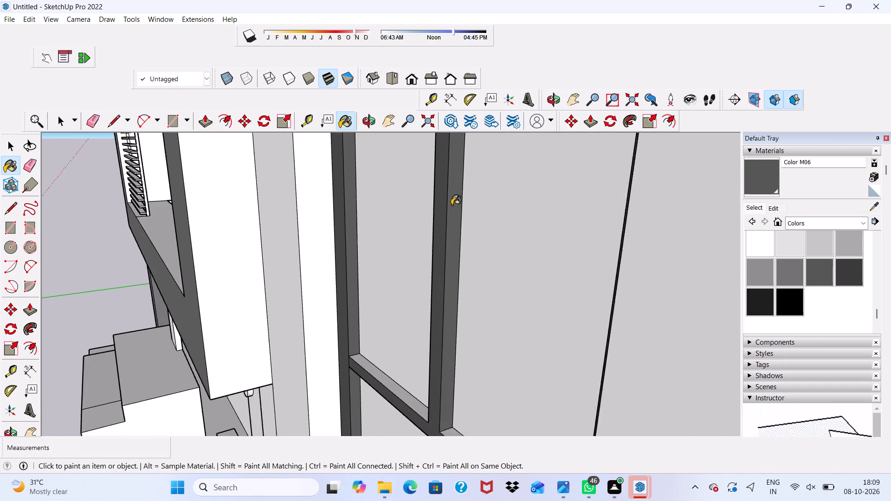
Apply Color M06 again to the upper right part of the tall front window frame.
scroll(452, 205, down, 7)
middle_drag(430, 166, 700, 188)
scroll(620, 225, up, 2)
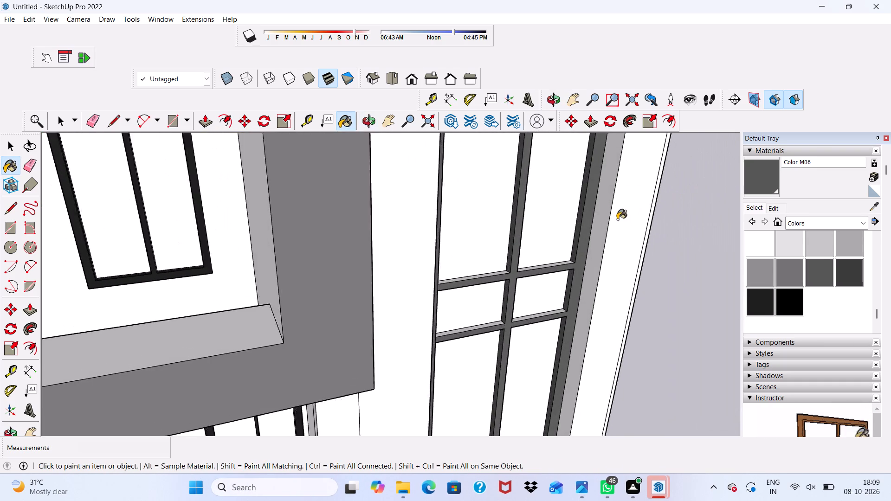
scroll(617, 219, up, 13)
click(586, 184)
scroll(586, 184, down, 8)
scroll(562, 296, down, 1)
scroll(562, 296, up, 5)
scroll(543, 283, down, 10)
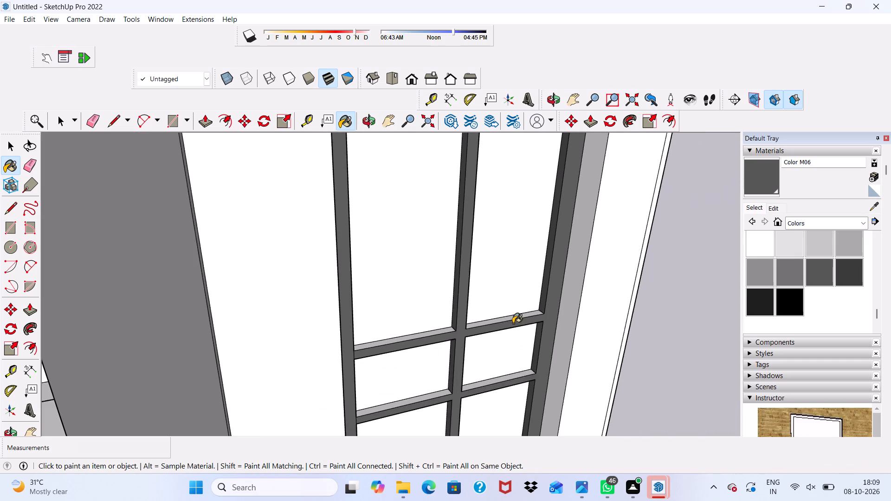
Paint the inner left faces of both lower panes in the tall front window frame with Color M06.
middle_drag(513, 323, 311, 212)
scroll(346, 256, down, 3)
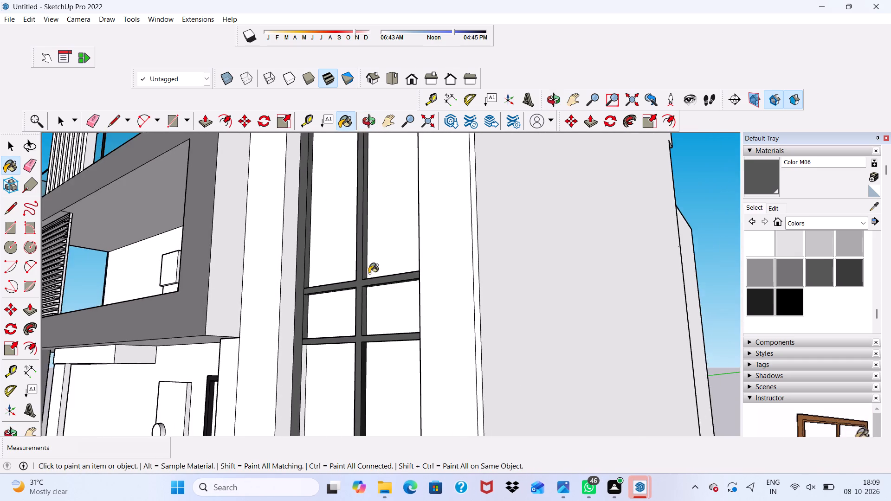
scroll(369, 273, down, 5)
middle_drag(286, 335, 413, 330)
scroll(540, 342, up, 4)
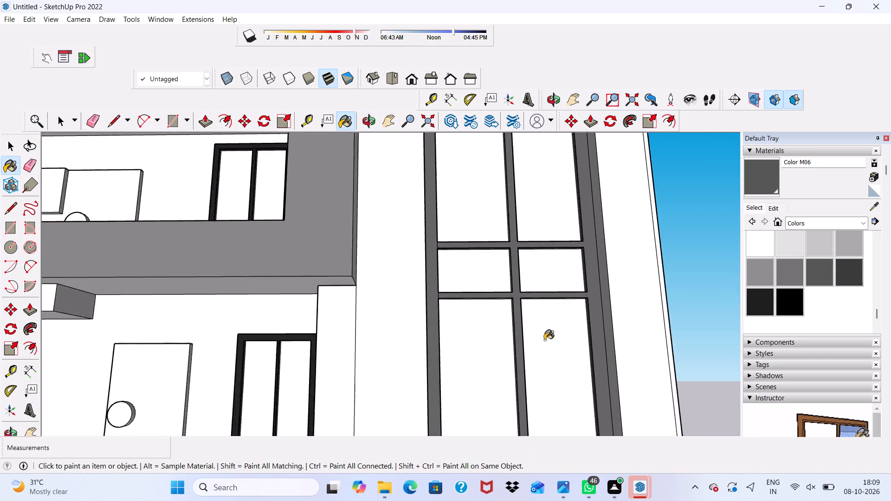
scroll(544, 340, up, 4)
middle_drag(567, 331, 677, 344)
scroll(526, 377, up, 4)
middle_drag(536, 343, 520, 342)
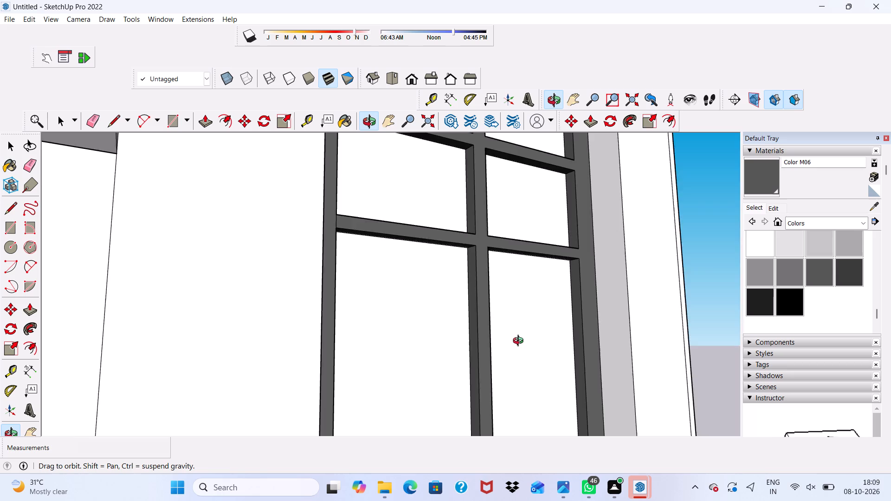
middle_drag(520, 342, 317, 326)
scroll(369, 344, up, 4)
scroll(385, 321, down, 1)
scroll(426, 286, up, 2)
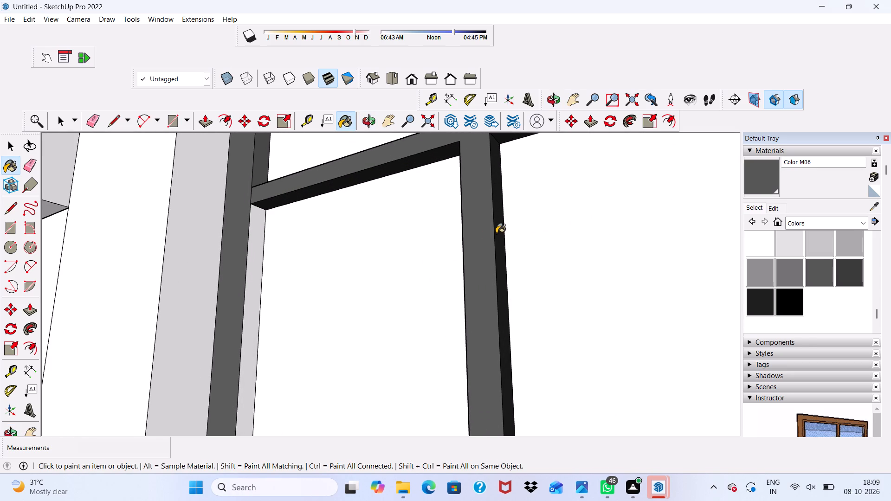
click(497, 233)
scroll(296, 315, up, 1)
click(239, 288)
click(242, 280)
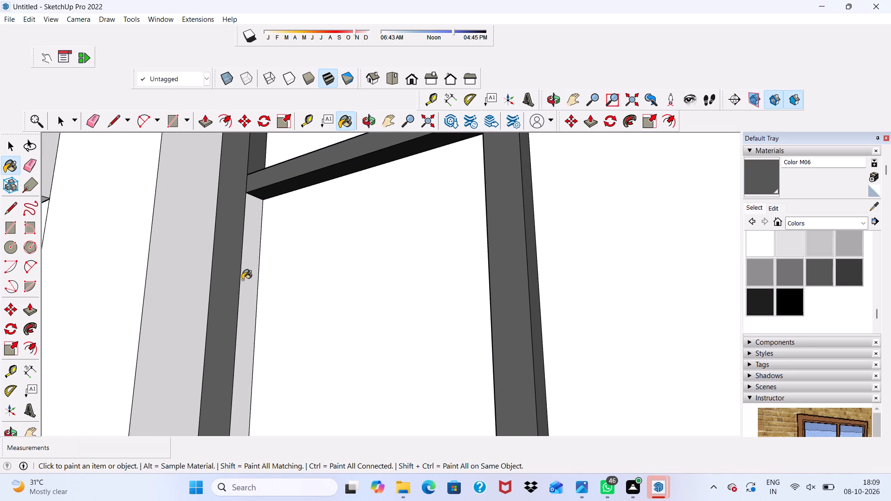
Paint the top faces of the bottom rail in both lower panes of the tall front window with Color M06.
scroll(246, 269, down, 18)
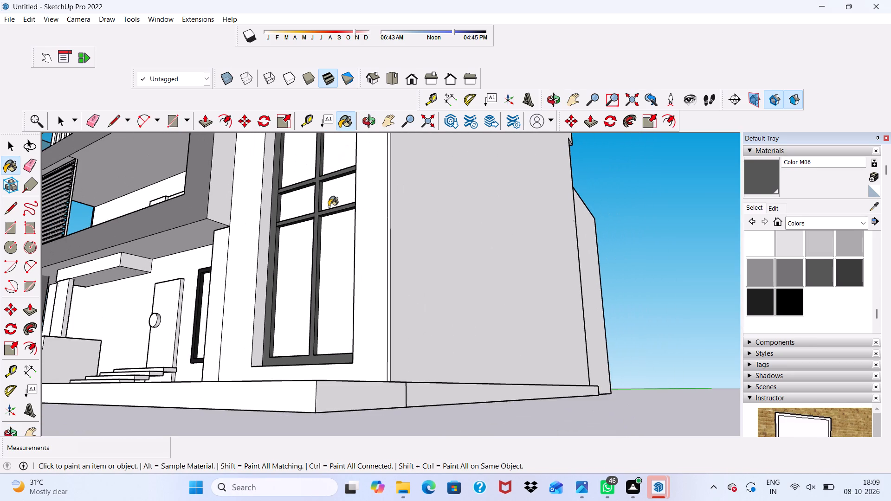
middle_drag(329, 206, 315, 290)
scroll(271, 430, up, 10)
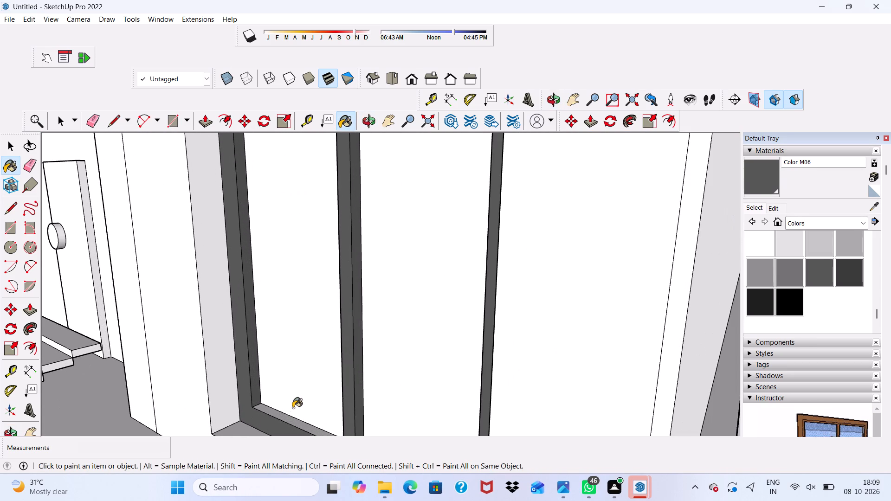
click(291, 418)
scroll(297, 363, down, 4)
scroll(349, 266, down, 2)
scroll(368, 420, up, 2)
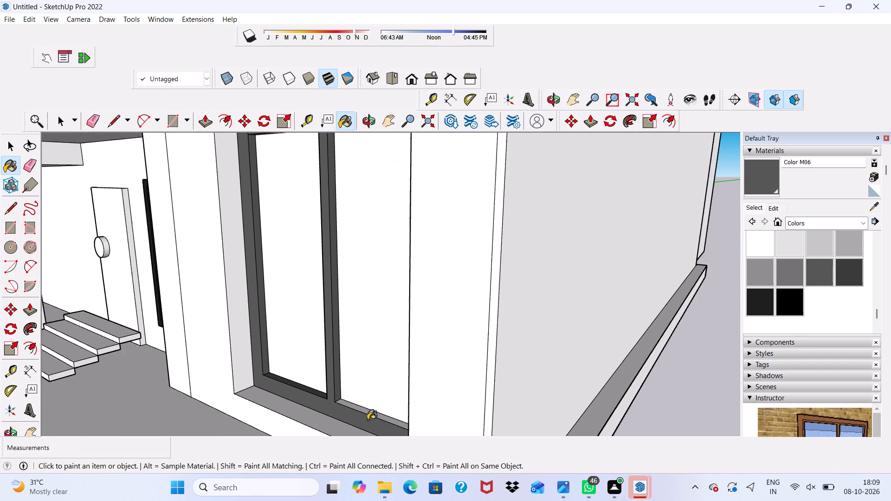
scroll(367, 413, up, 6)
click(365, 410)
scroll(351, 386, down, 14)
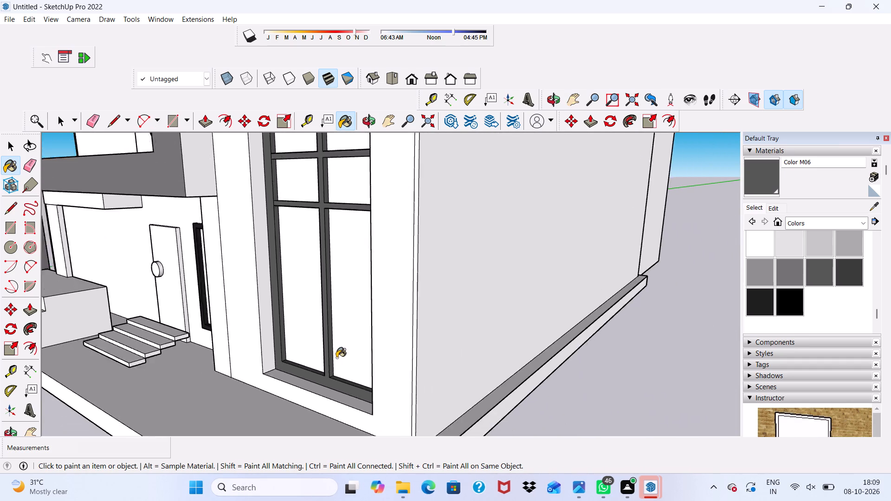
Paint the undersides of the top rail in both upper panes of the tall front window with Color M06.
scroll(336, 358, down, 12)
scroll(335, 262, up, 6)
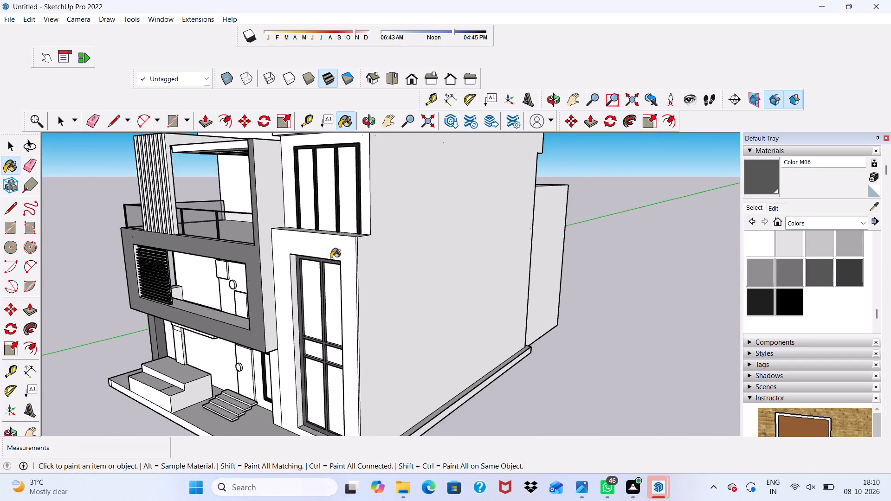
scroll(329, 261, up, 5)
middle_drag(312, 268, 509, 184)
scroll(522, 184, up, 3)
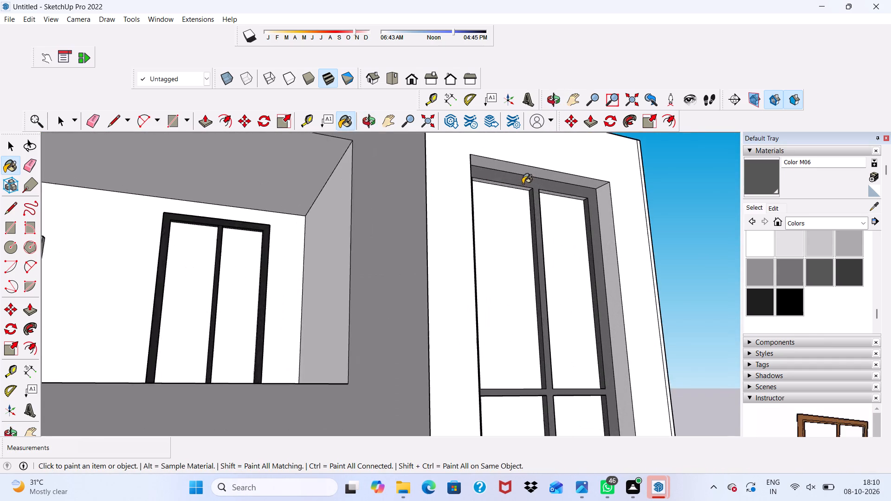
scroll(523, 184, up, 17)
click(472, 175)
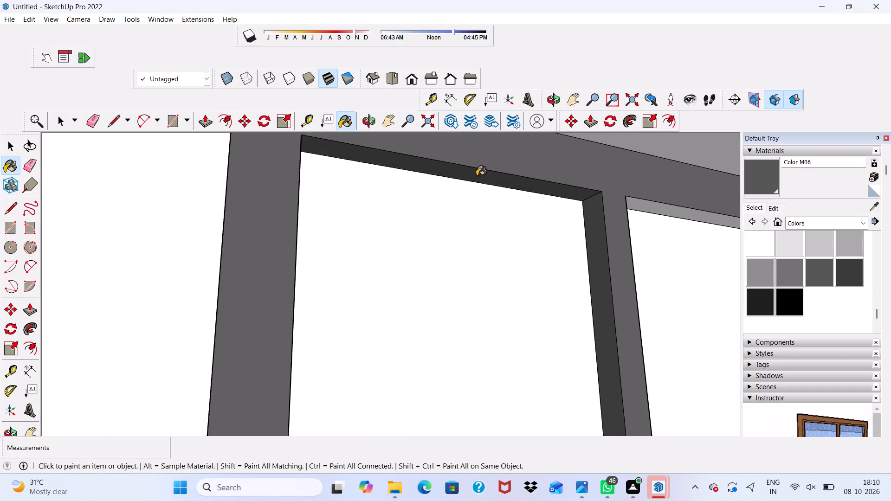
scroll(640, 197, up, 3)
click(646, 209)
Examine the painted tall window frame and the rest of the house's front facade for remaining unpainted parts.
scroll(625, 206, down, 5)
scroll(521, 196, down, 3)
middle_drag(521, 196, 404, 201)
scroll(416, 206, up, 2)
scroll(402, 203, down, 6)
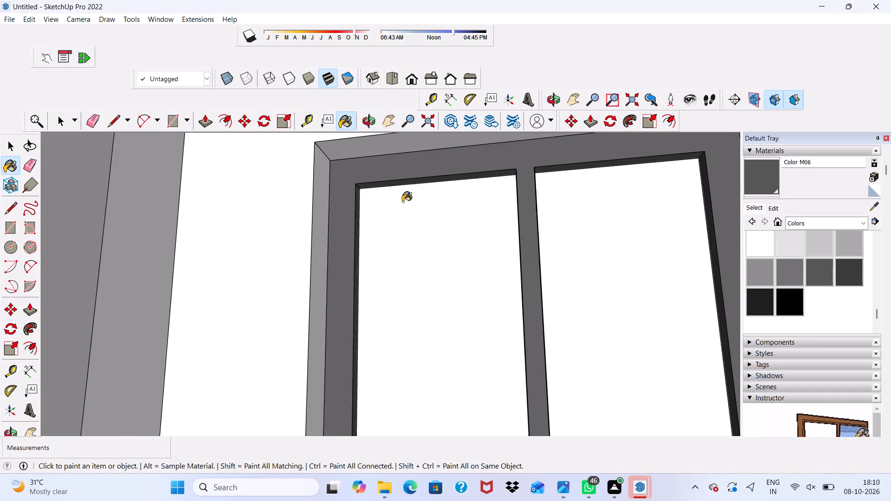
scroll(399, 199, down, 11)
scroll(472, 204, up, 1)
scroll(478, 177, down, 5)
middle_drag(474, 201, 574, 271)
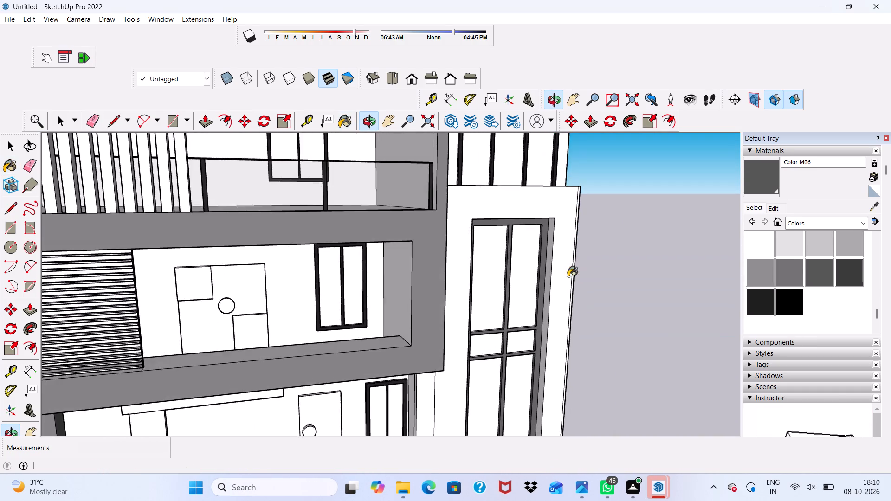
scroll(511, 274, up, 4)
scroll(480, 231, down, 3)
scroll(276, 242, up, 1)
scroll(234, 232, down, 4)
scroll(190, 218, down, 4)
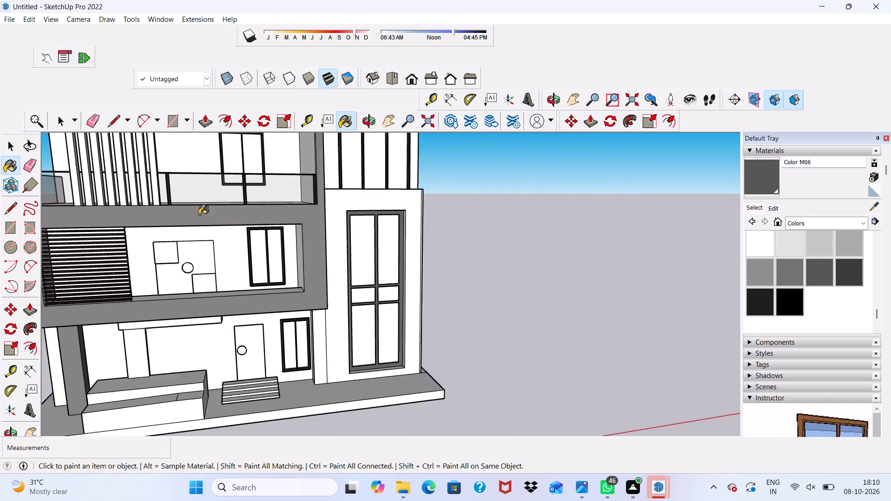
scroll(199, 215, down, 1)
scroll(258, 192, up, 1)
scroll(263, 184, down, 4)
scroll(320, 207, up, 1)
scroll(365, 158, down, 2)
middle_drag(365, 158, 149, 206)
scroll(312, 183, down, 1)
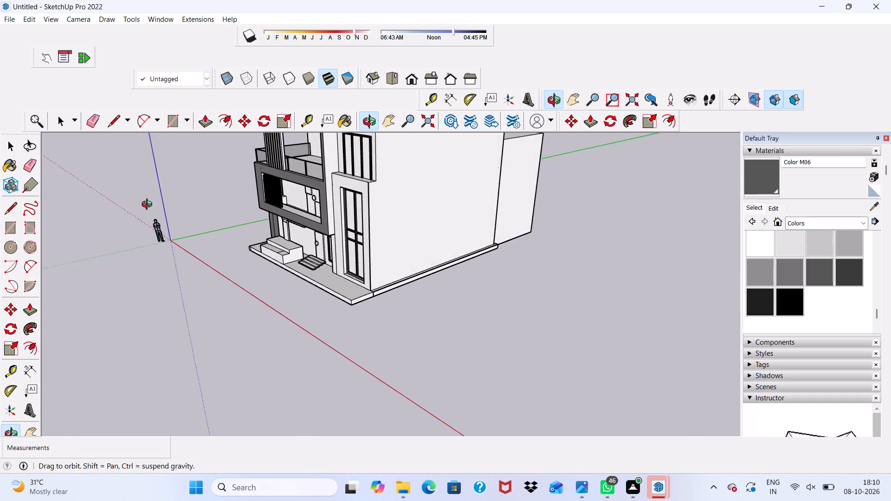
middle_drag(149, 206, 148, 205)
middle_drag(148, 205, 350, 162)
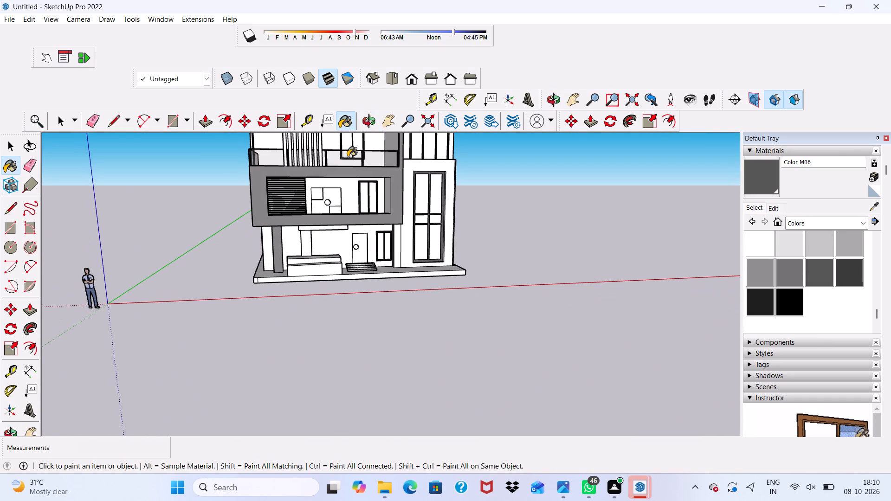
key(space)
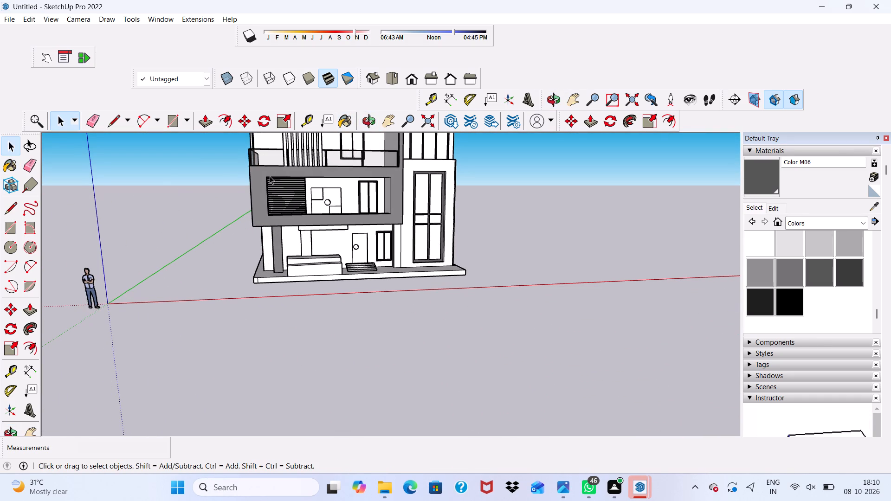
scroll(737, 198, down, 1)
scroll(877, 262, up, 1)
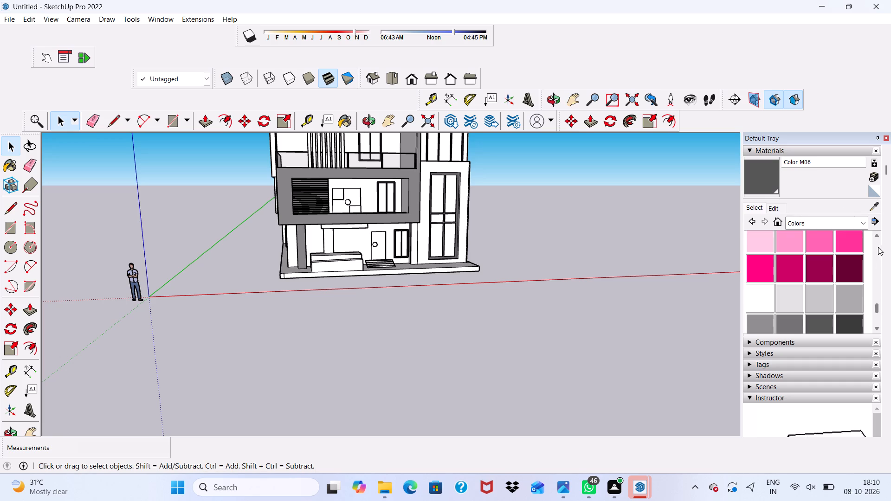
Paint the front face of the ground-floor entrance door with Wood Veneer 01 from the Wood materials.
click(860, 223)
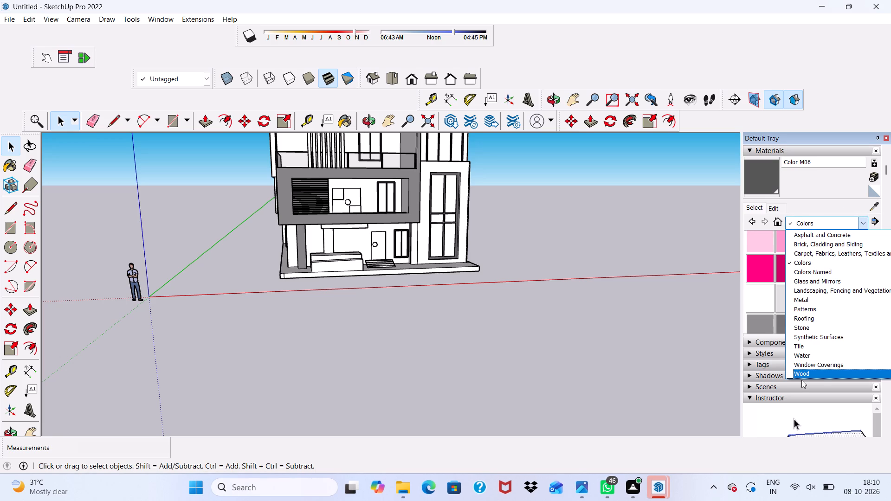
click(801, 380)
scroll(697, 228, down, 1)
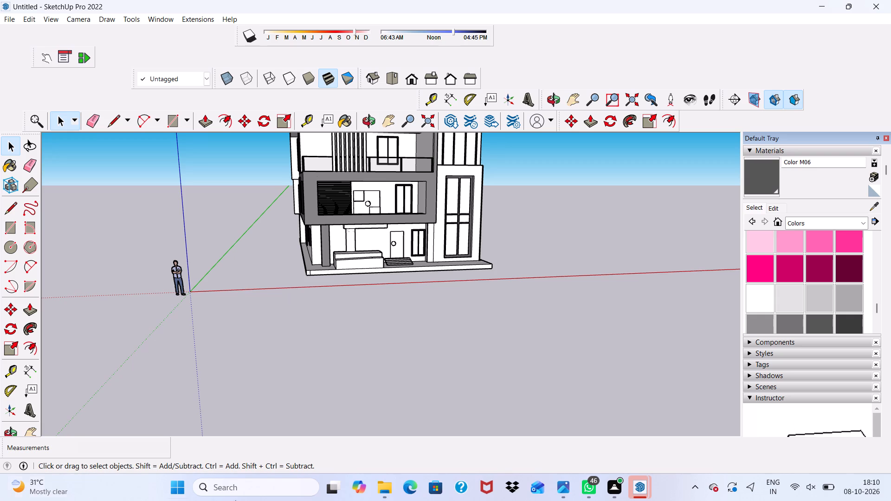
click(863, 221)
scroll(863, 222, down, 3)
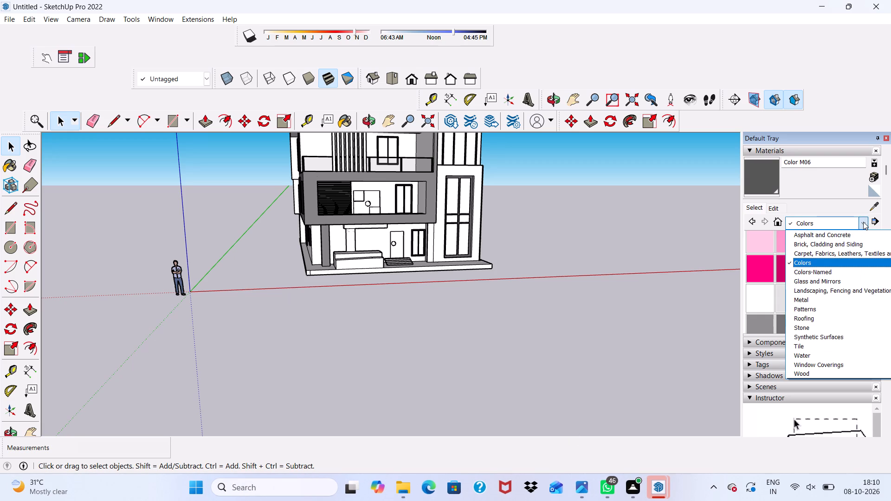
click(806, 378)
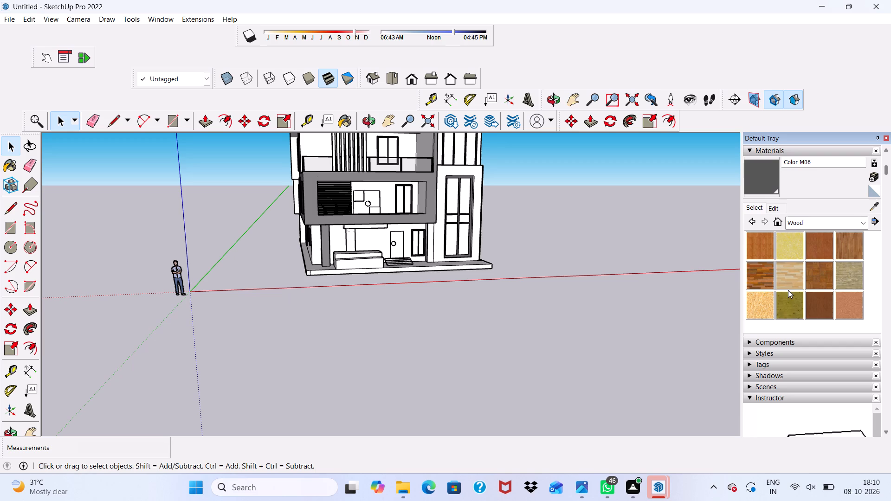
click(813, 308)
scroll(370, 248, up, 19)
scroll(187, 199, up, 5)
scroll(436, 215, up, 3)
click(436, 215)
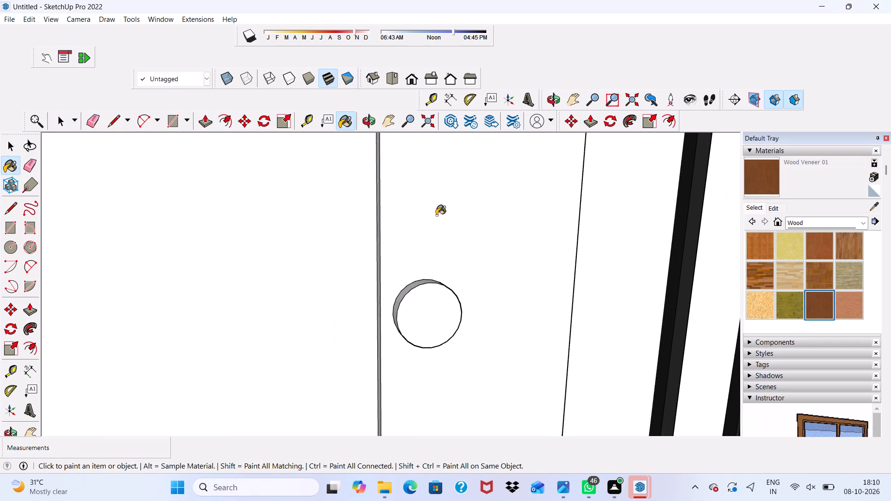
Paint the front face and rim of the ground-floor door's round knob with Wood Veneer 01.
scroll(433, 307, up, 4)
click(433, 307)
scroll(422, 284, up, 4)
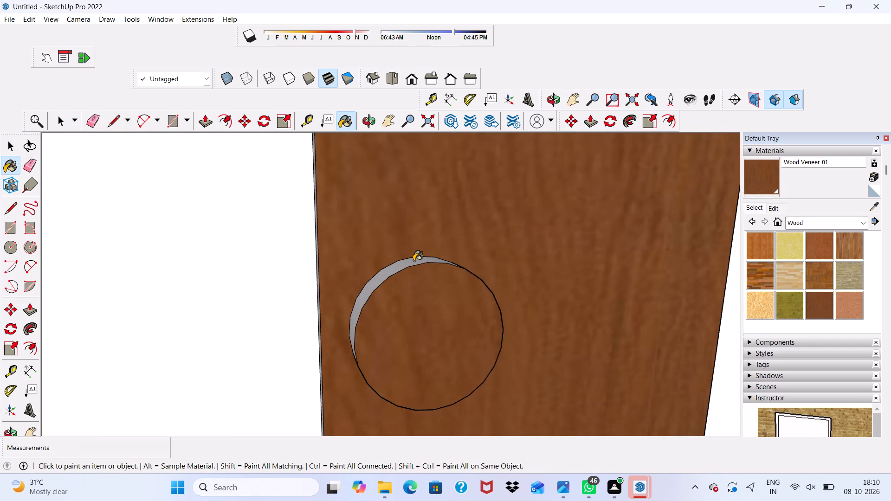
click(413, 262)
Paint the left side edge and the top edge of the ground-floor door with Wood Veneer 01.
scroll(413, 262, down, 8)
middle_drag(421, 243, 585, 222)
scroll(569, 248, up, 1)
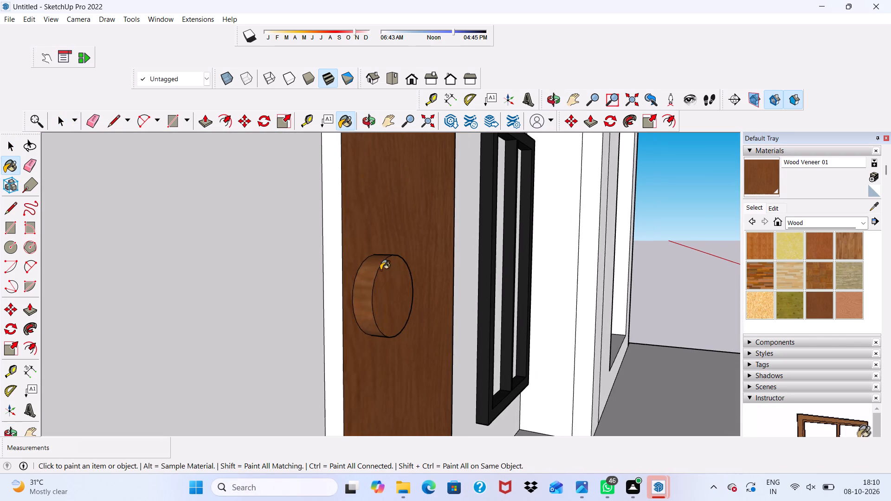
scroll(381, 270, up, 1)
click(338, 270)
scroll(338, 270, down, 5)
scroll(408, 235, down, 10)
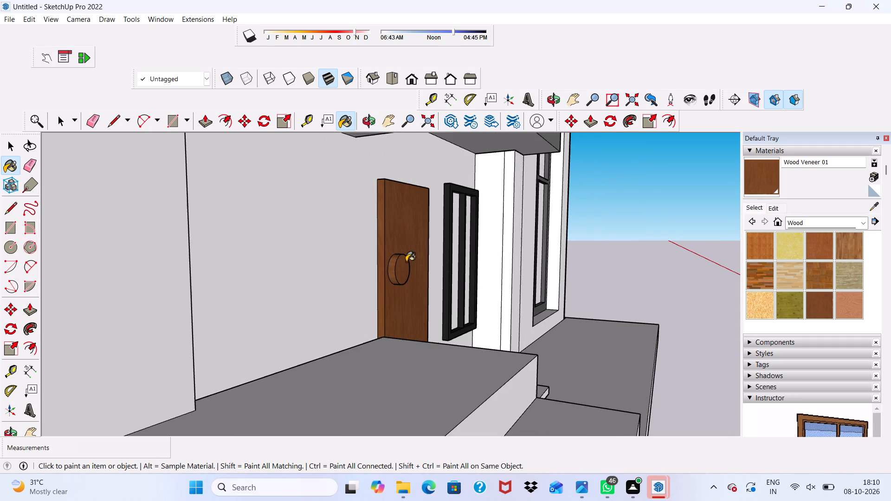
middle_drag(402, 244, 364, 308)
scroll(356, 253, up, 4)
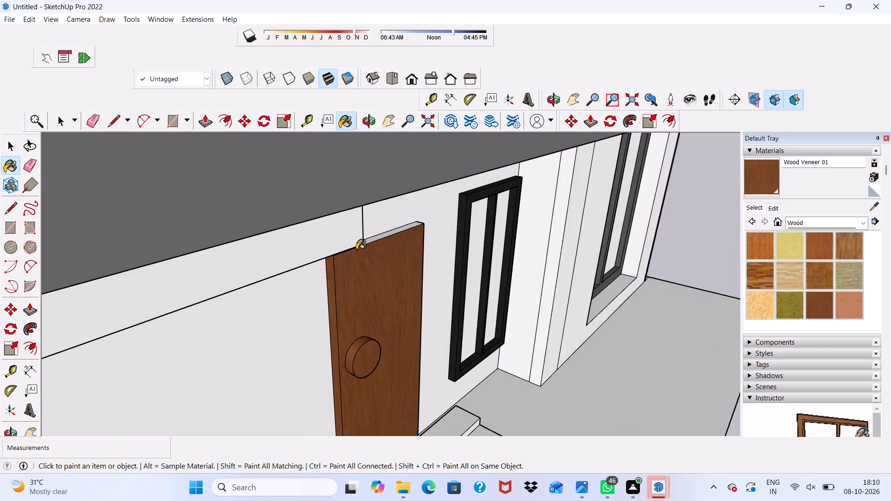
scroll(356, 250, up, 8)
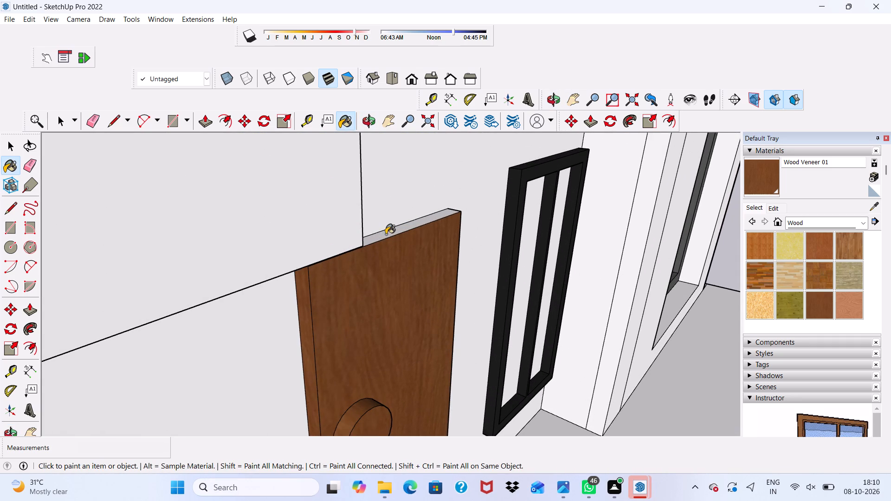
click(386, 234)
Paint the right side edge of the ground-floor door with Wood Veneer 01.
scroll(374, 276, down, 4)
middle_drag(386, 282, 66, 225)
scroll(245, 252, up, 2)
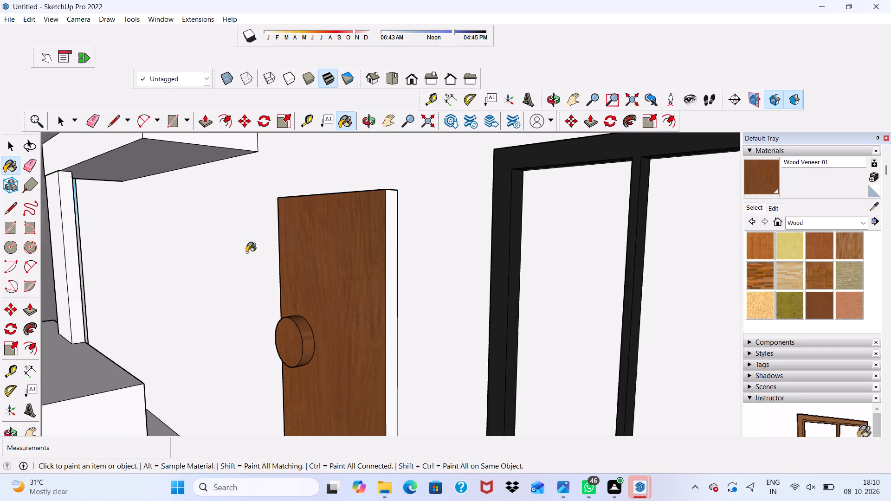
scroll(246, 252, up, 2)
scroll(446, 250, up, 3)
click(400, 264)
scroll(401, 263, down, 7)
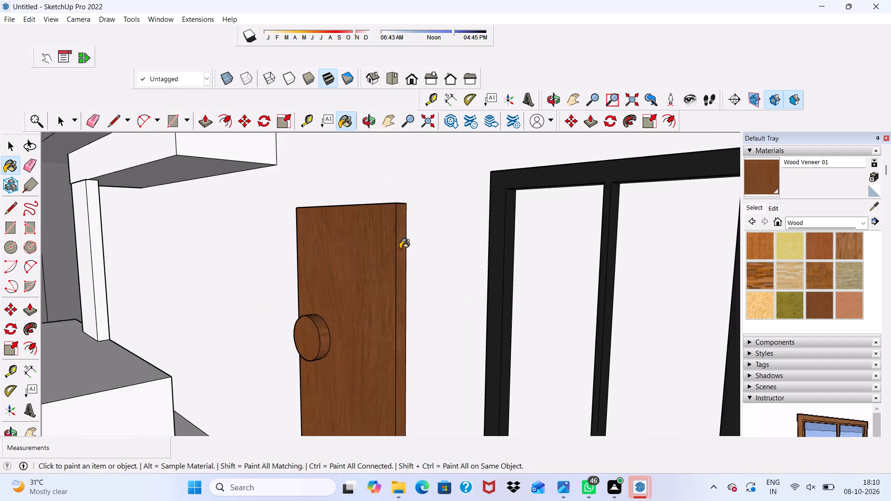
Paint the main front face and right side edge of the first-floor balcony door with Wood Veneer 01.
scroll(400, 249, down, 10)
scroll(400, 246, down, 20)
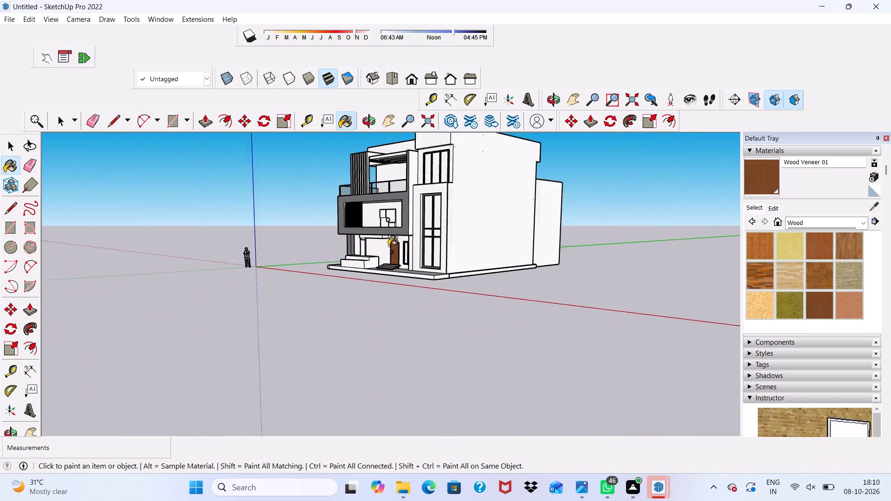
scroll(382, 197, up, 20)
scroll(382, 197, up, 3)
click(417, 238)
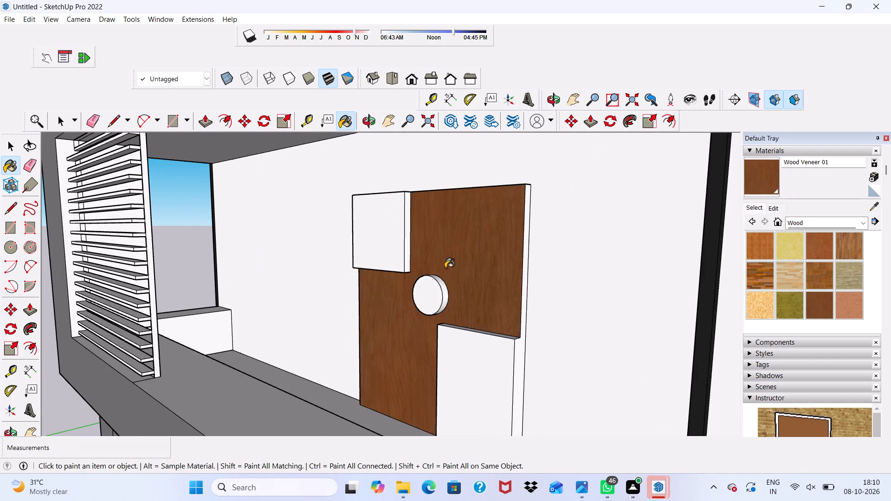
scroll(445, 269, up, 3)
scroll(477, 297, up, 4)
scroll(578, 193, up, 4)
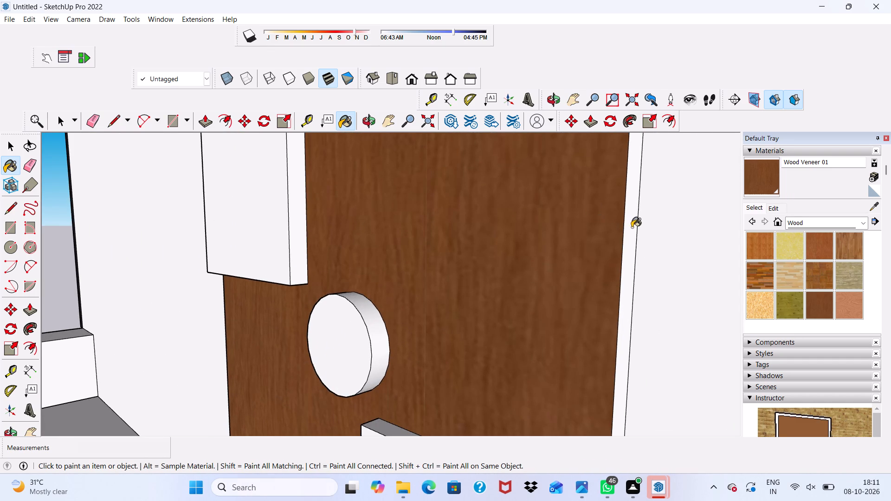
click(633, 227)
Paint the front, top and left side faces of the first-floor door's lower raised panel with Wood Veneer 01.
scroll(631, 228, down, 9)
click(489, 365)
scroll(496, 347, up, 5)
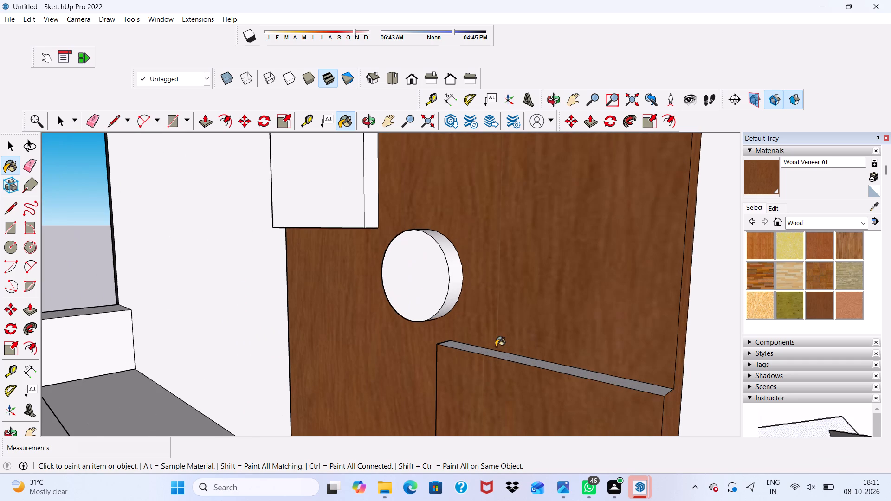
click(494, 355)
scroll(494, 355, down, 2)
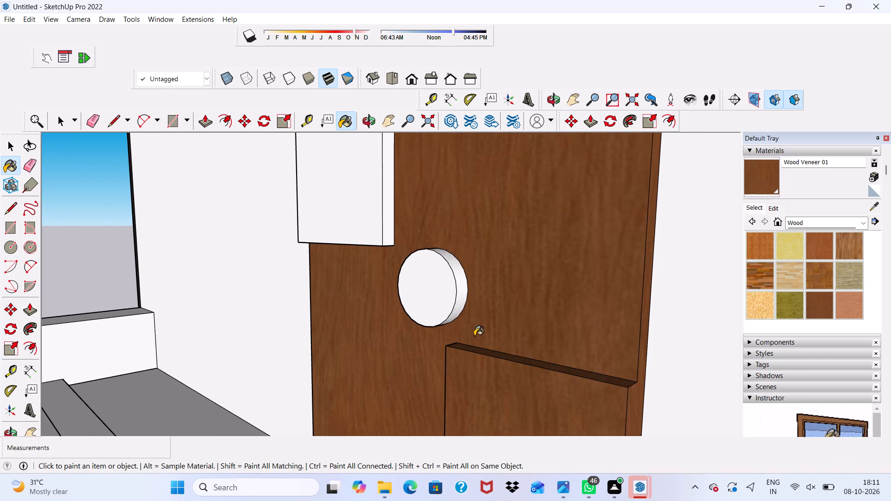
scroll(474, 334, up, 1)
scroll(468, 333, down, 3)
middle_drag(433, 329, 433, 328)
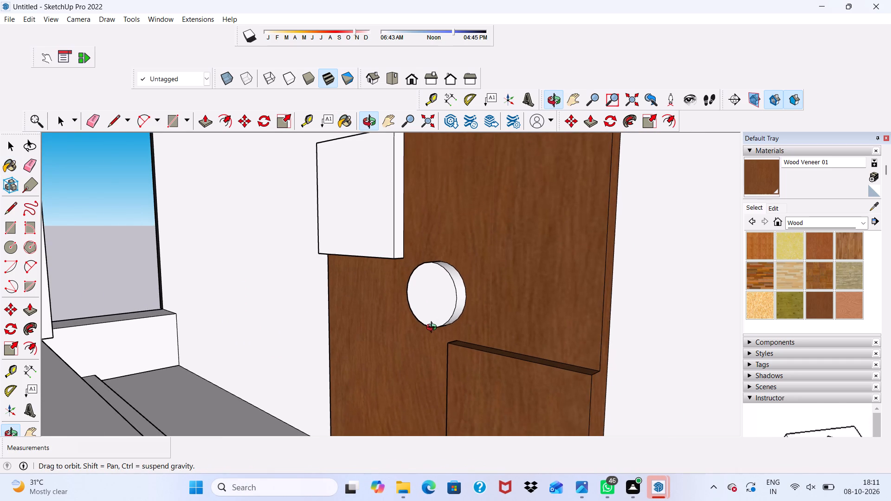
middle_drag(433, 328, 594, 315)
scroll(508, 384, up, 13)
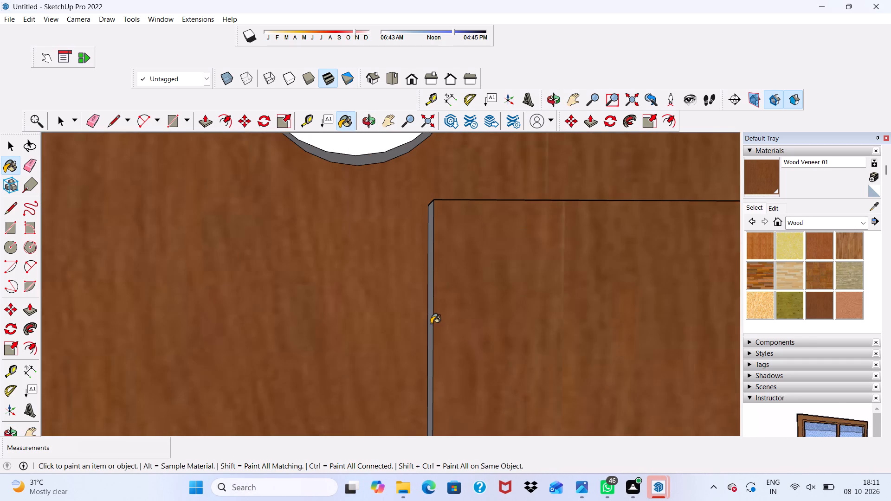
click(430, 320)
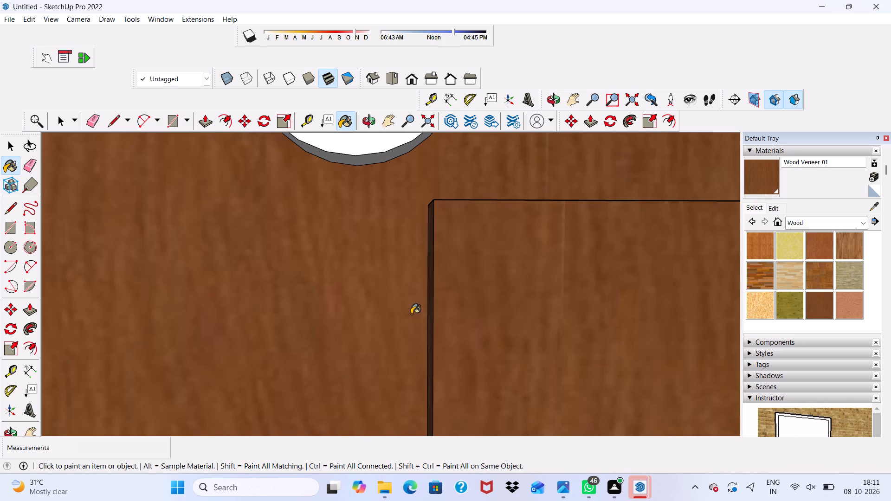
Paint the front face and rim of the first-floor door's round knob with Wood Veneer 01.
scroll(365, 276, down, 10)
click(374, 203)
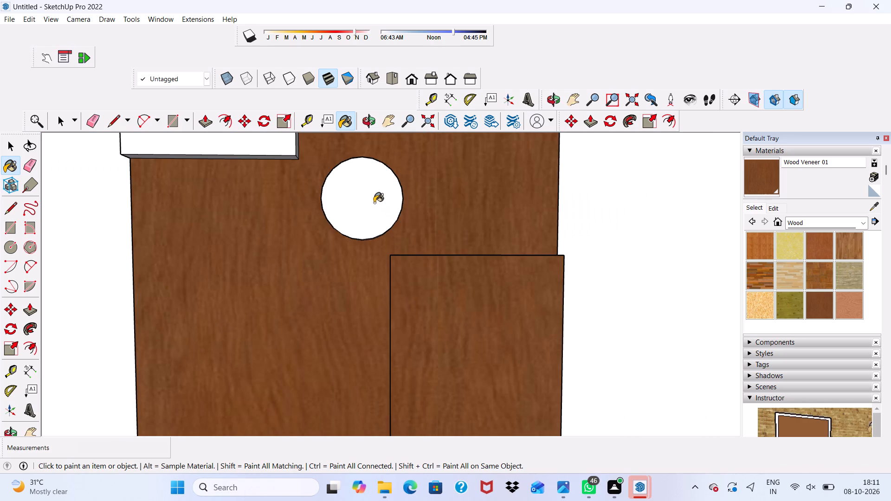
middle_drag(410, 214, 262, 309)
scroll(407, 201, up, 3)
click(387, 184)
scroll(392, 227, down, 6)
scroll(413, 230, up, 3)
click(396, 218)
scroll(396, 218, down, 11)
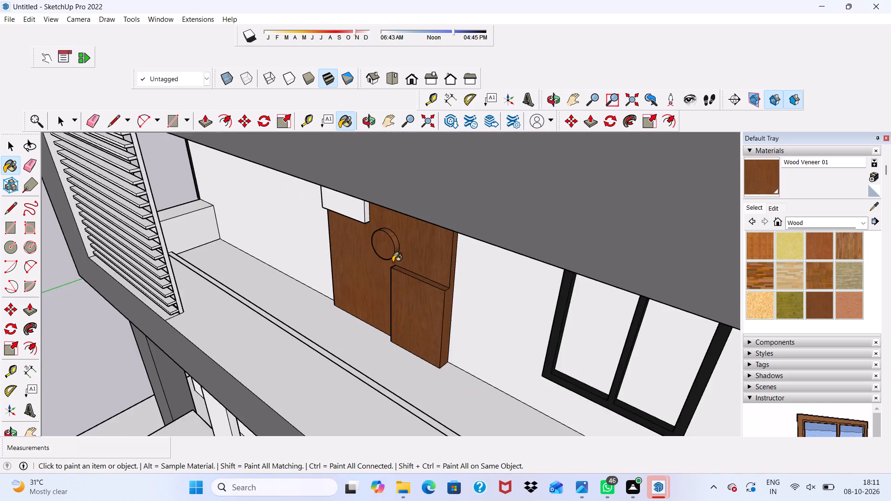
Paint the front and right side faces of the first-floor door's upper raised panel with Wood Veneer 01.
scroll(392, 261, up, 4)
click(342, 175)
scroll(352, 183, up, 3)
click(352, 183)
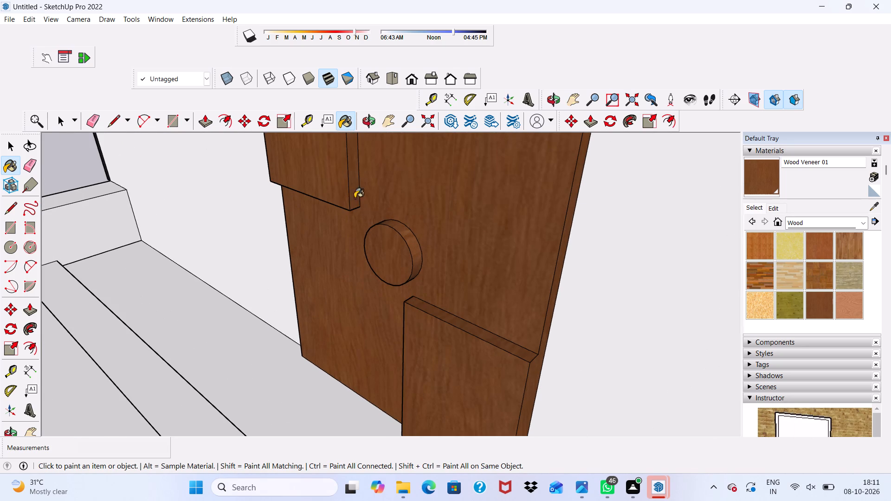
Paint the underside of the first-floor door's upper raised panel with Wood Veneer 01.
scroll(363, 244, down, 3)
middle_drag(366, 252, 480, 167)
scroll(483, 179, up, 1)
scroll(354, 210, up, 4)
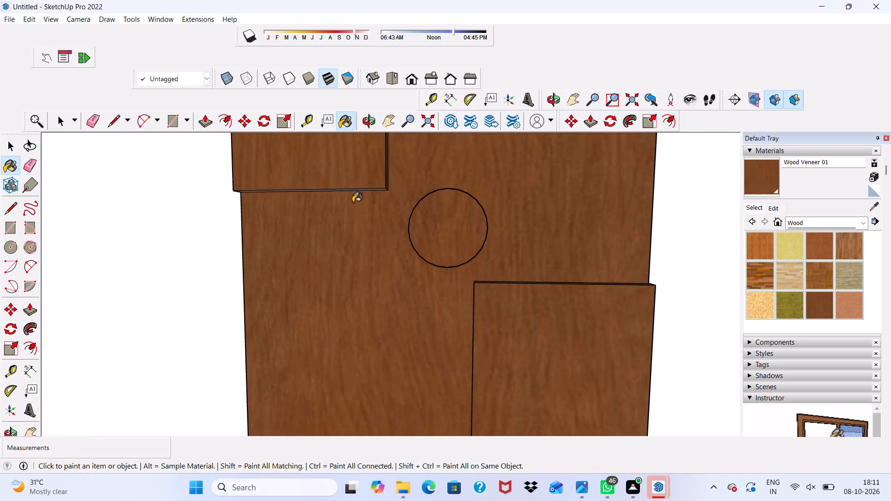
scroll(353, 202, up, 2)
middle_drag(354, 196, 366, 160)
scroll(366, 160, up, 2)
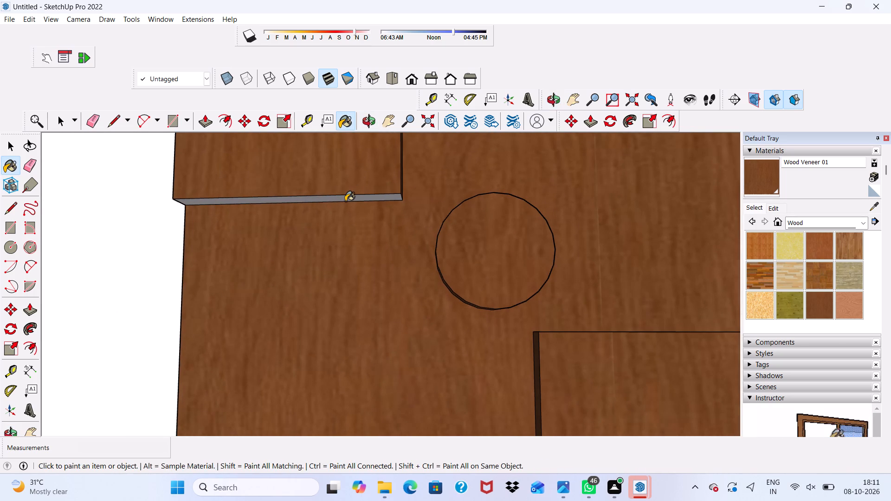
click(345, 201)
scroll(344, 198, up, 7)
click(343, 198)
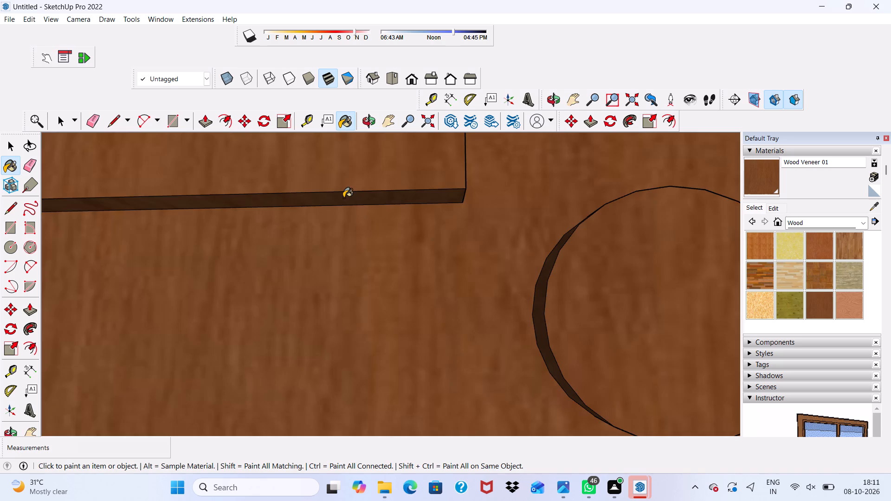
scroll(343, 198, down, 10)
middle_drag(343, 231, 480, 262)
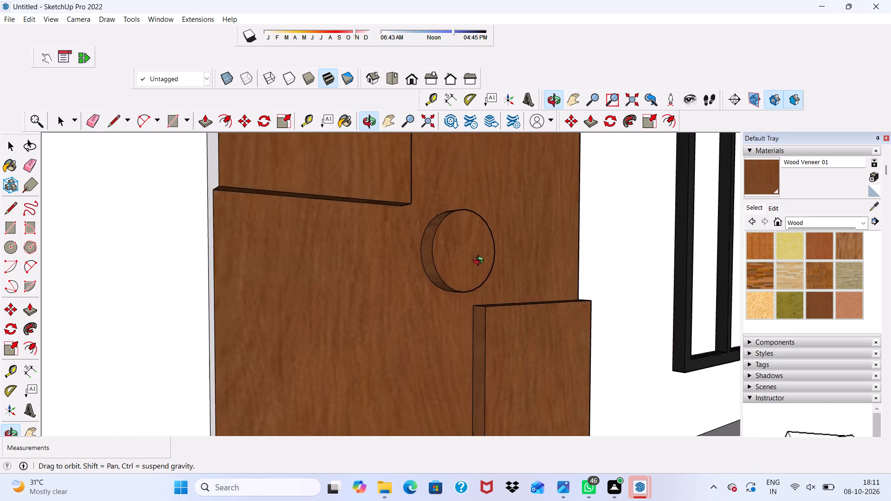
middle_drag(480, 262, 543, 308)
scroll(239, 177, up, 2)
click(239, 174)
Inspect the ground-floor and first-floor doors from the front and from angled close-ups for unpainted faces.
scroll(239, 176, down, 10)
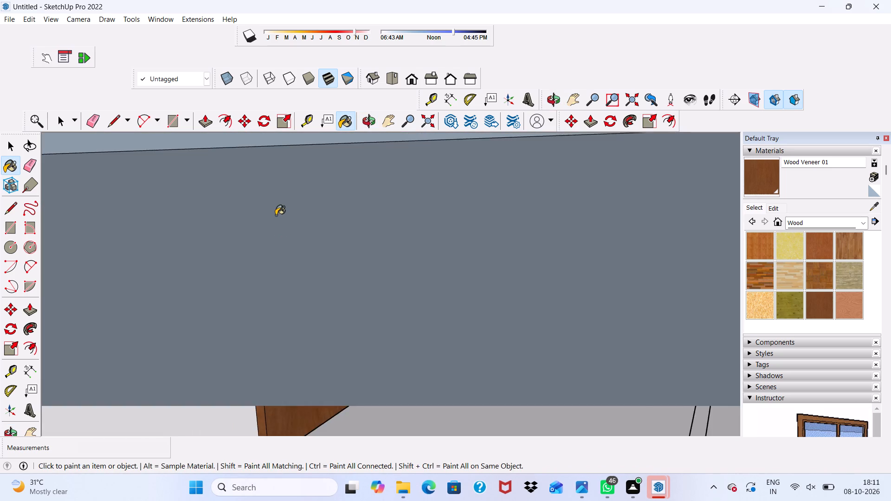
scroll(276, 215, down, 3)
click(416, 79)
scroll(481, 248, down, 1)
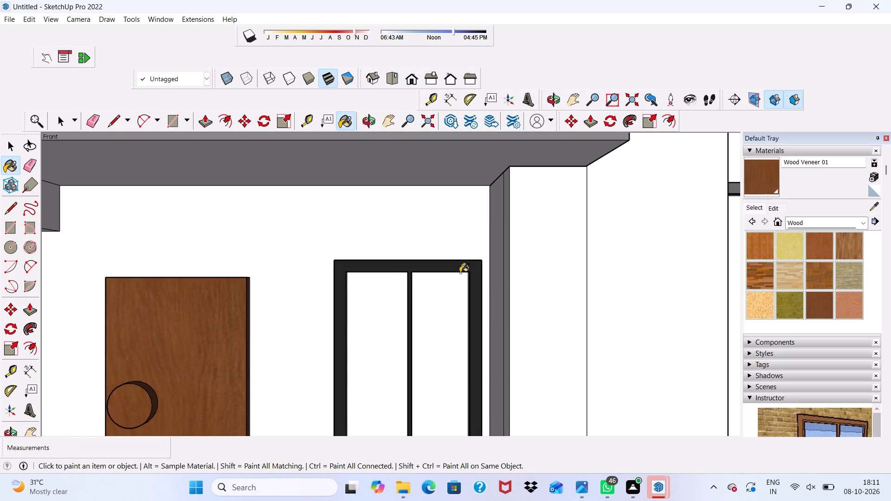
scroll(309, 248, up, 3)
middle_drag(199, 242, 181, 300)
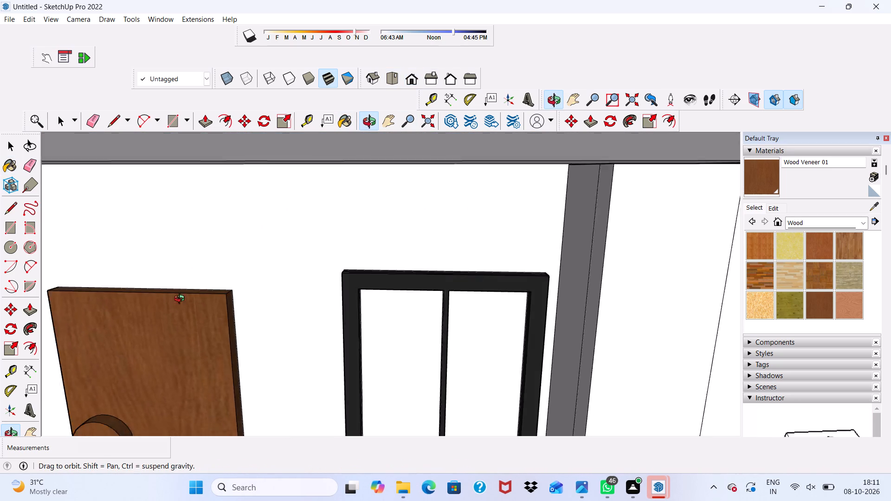
middle_drag(181, 300, 172, 321)
scroll(170, 320, up, 8)
scroll(161, 267, down, 15)
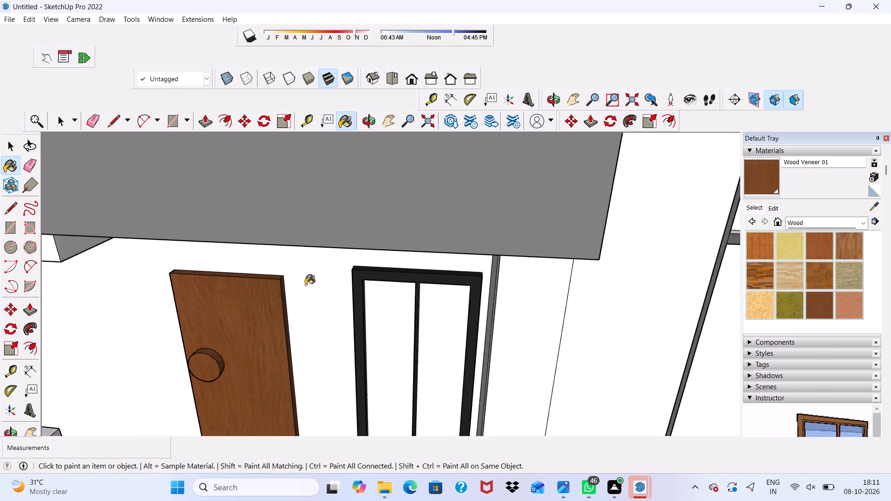
scroll(305, 285, down, 6)
middle_drag(315, 299, 394, 280)
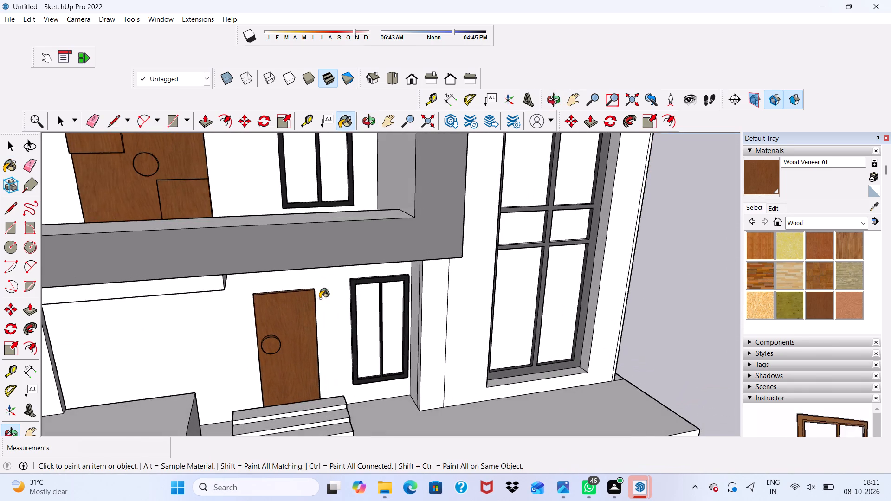
middle_drag(291, 298, 162, 310)
scroll(230, 193, up, 3)
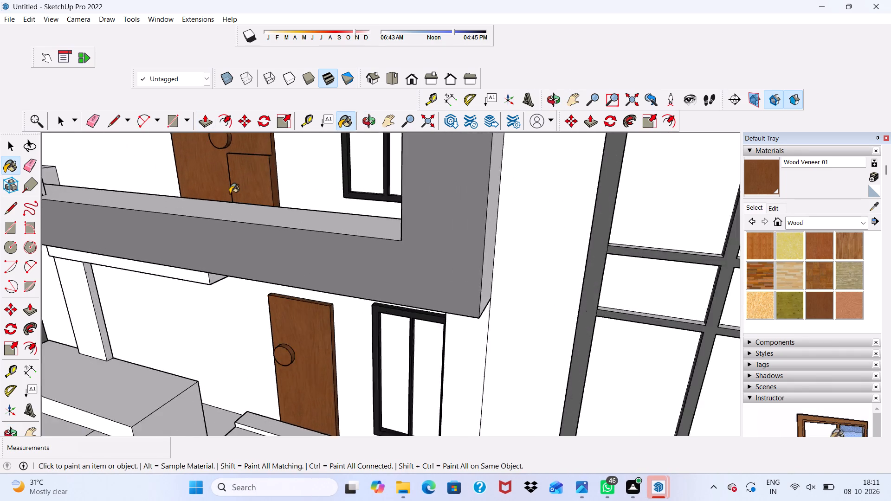
scroll(230, 193, down, 10)
scroll(208, 164, up, 16)
scroll(231, 153, down, 2)
middle_drag(231, 157, 251, 150)
scroll(234, 193, down, 1)
scroll(251, 150, up, 2)
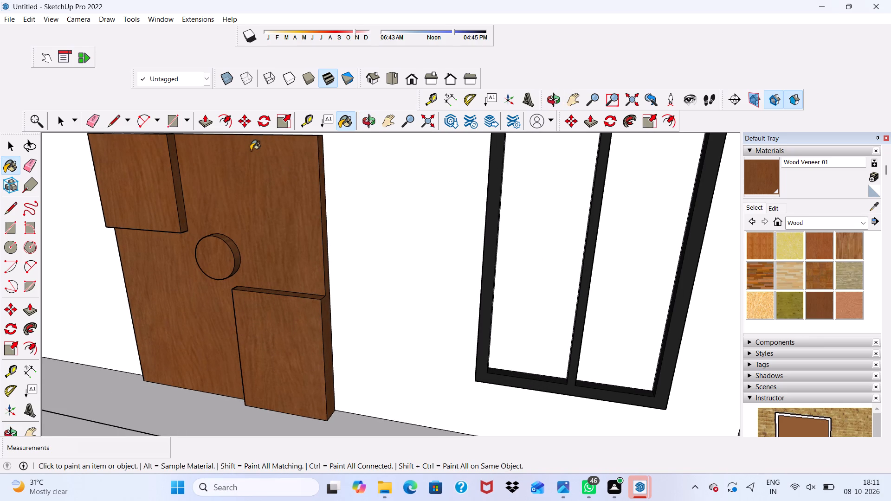
key(space)
Examine the house's front and side elevations to see which surfaces still need a material.
scroll(75, 201, down, 4)
scroll(102, 248, down, 9)
middle_drag(181, 224, 290, 253)
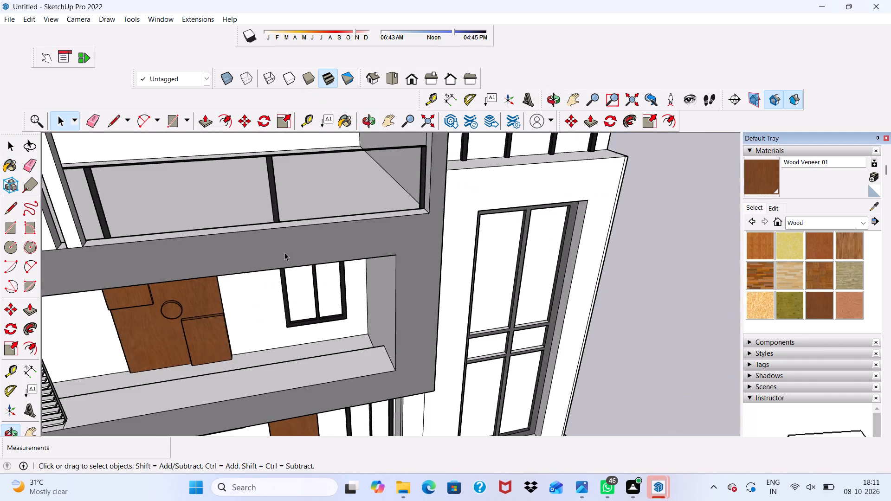
scroll(270, 233, up, 3)
scroll(262, 211, down, 9)
middle_drag(287, 265, 153, 132)
scroll(200, 212, up, 4)
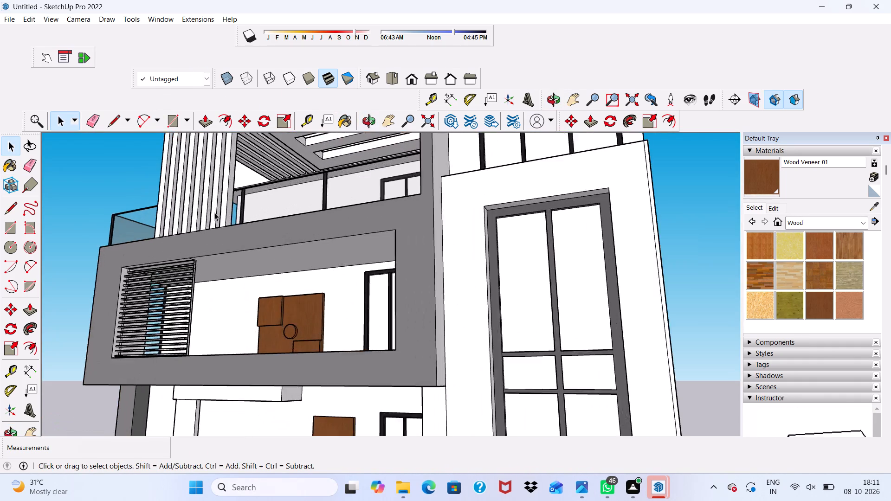
scroll(214, 212, down, 3)
scroll(235, 231, up, 1)
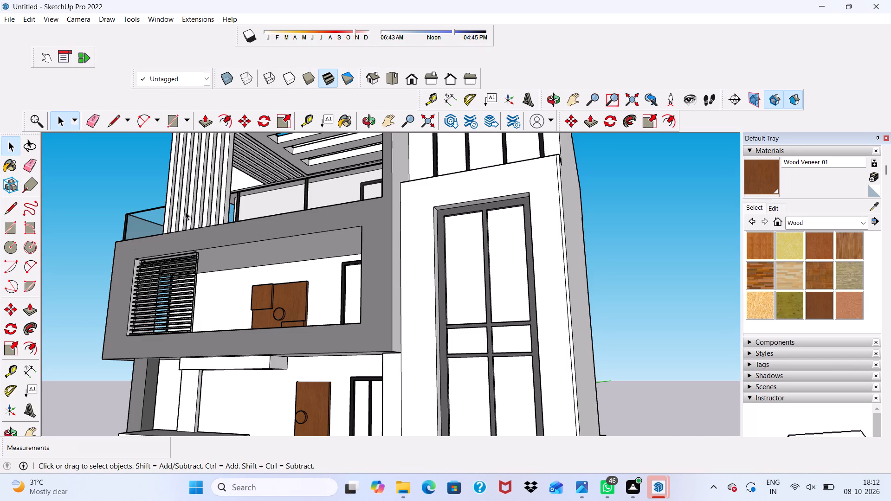
scroll(238, 260, down, 4)
scroll(207, 339, down, 4)
middle_drag(207, 331, 215, 322)
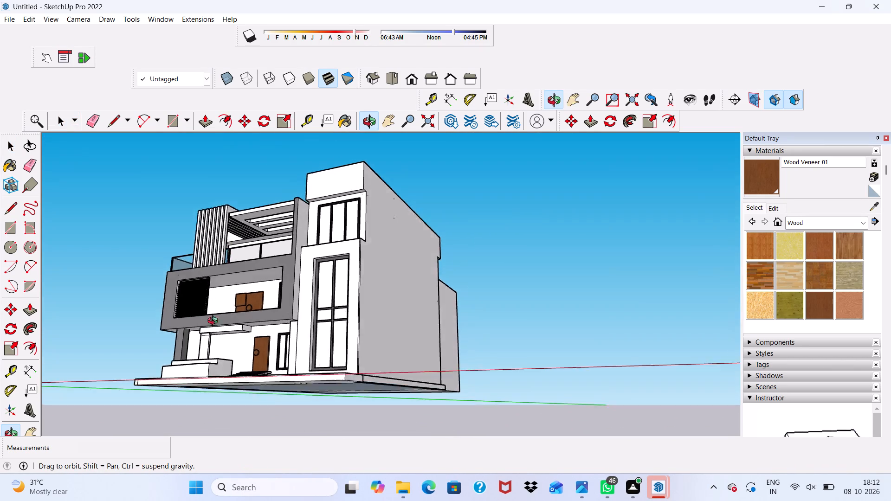
middle_drag(215, 322, 300, 343)
scroll(326, 343, up, 3)
scroll(232, 361, up, 3)
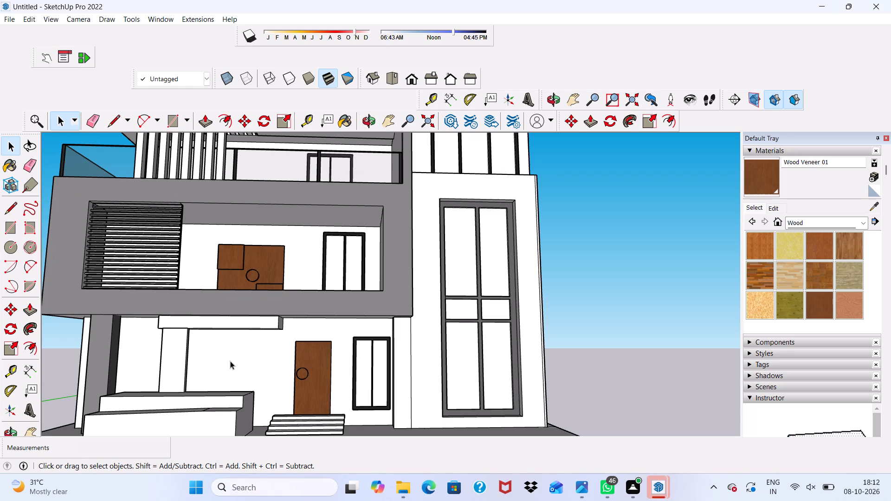
scroll(205, 351, down, 11)
middle_drag(214, 307, 456, 384)
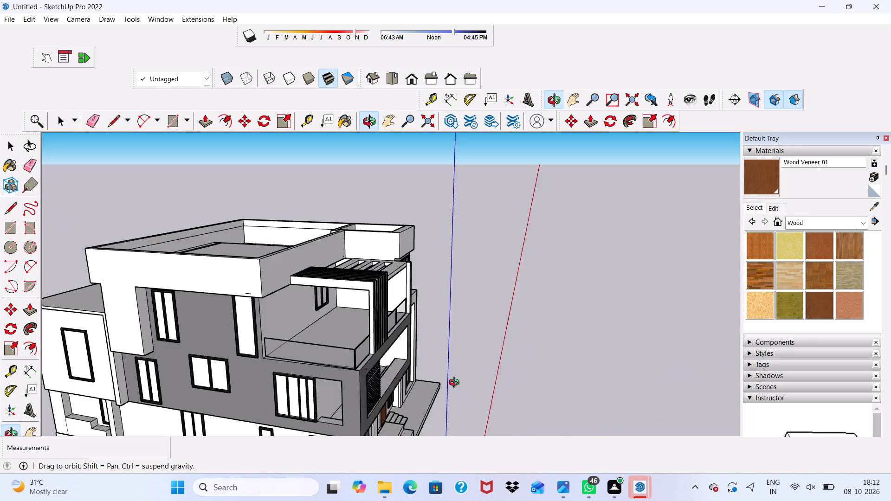
middle_drag(456, 384, 458, 385)
middle_drag(458, 385, 280, 261)
scroll(525, 332, down, 4)
scroll(543, 336, up, 4)
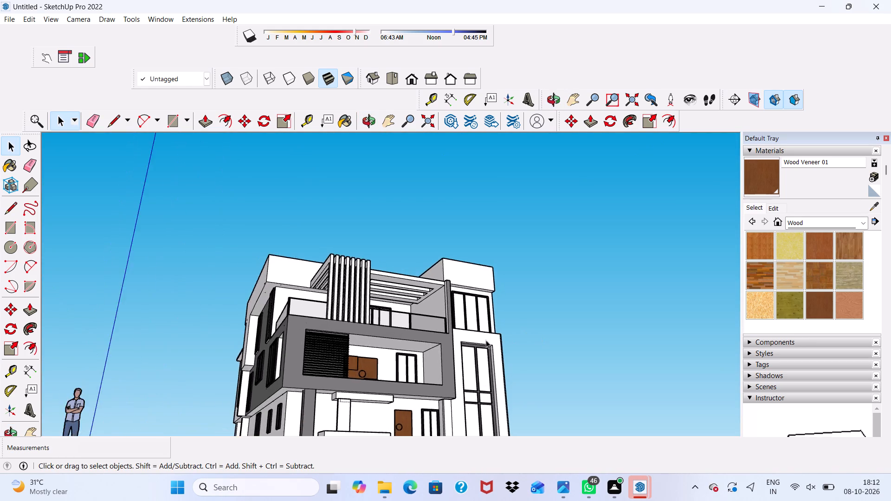
scroll(486, 340, up, 7)
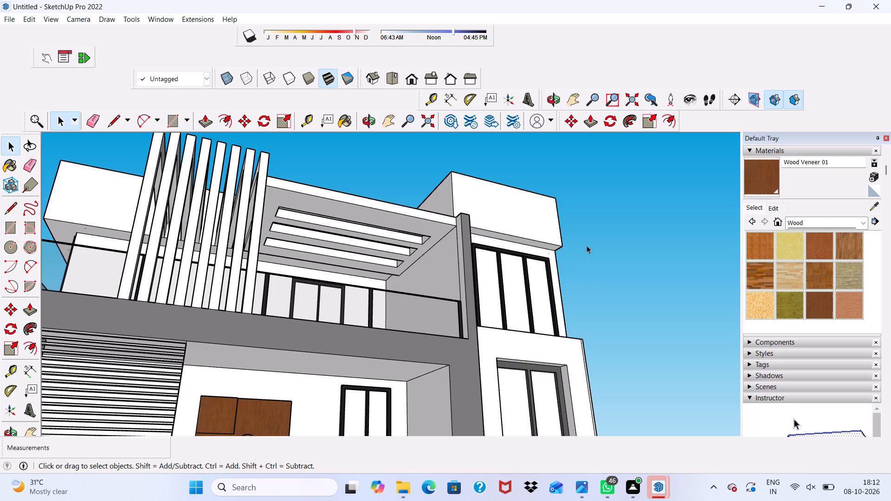
scroll(187, 291, down, 5)
scroll(187, 291, up, 1)
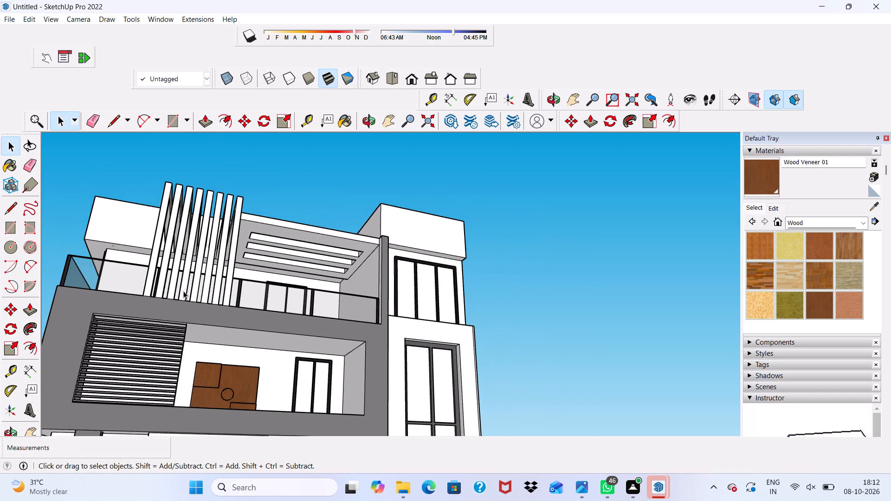
scroll(176, 289, down, 1)
middle_drag(175, 290, 328, 321)
scroll(360, 324, down, 11)
scroll(423, 332, down, 1)
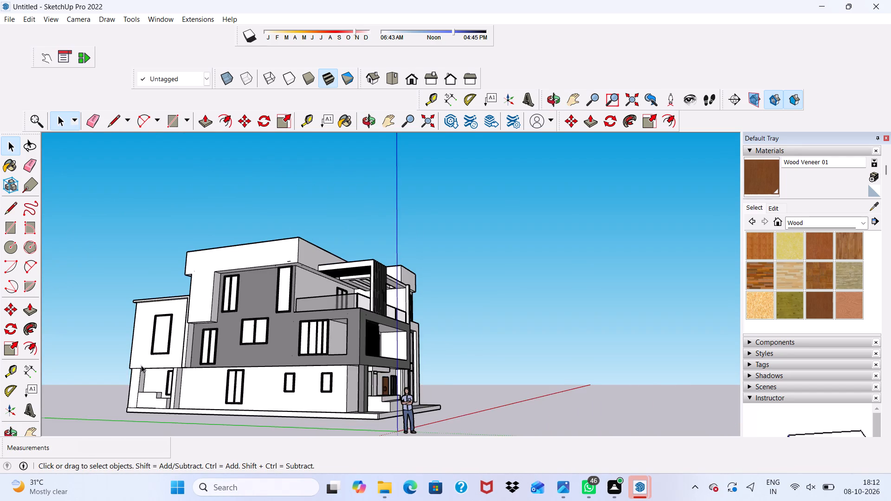
scroll(141, 365, up, 16)
middle_drag(214, 334, 225, 380)
scroll(220, 337, down, 1)
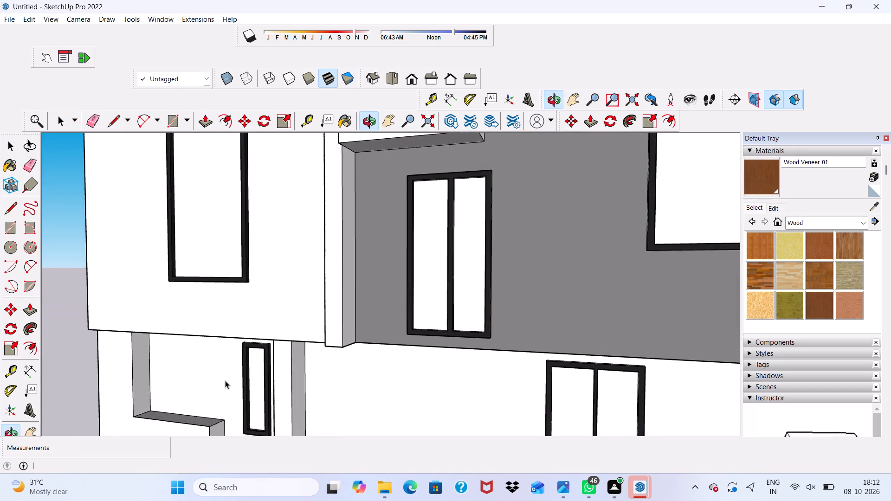
scroll(239, 345, down, 9)
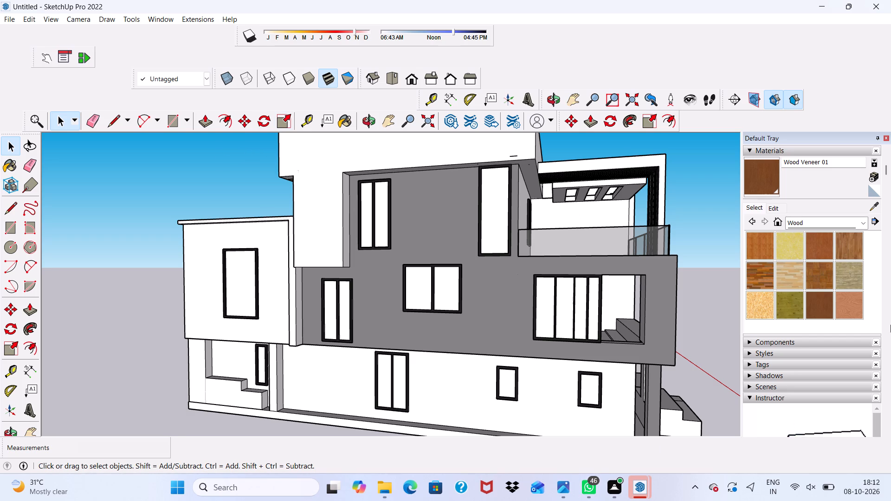
Paint the front face of the L-shaped roof-edge band on the lower side block with Color M06 from the Colors collection.
click(864, 225)
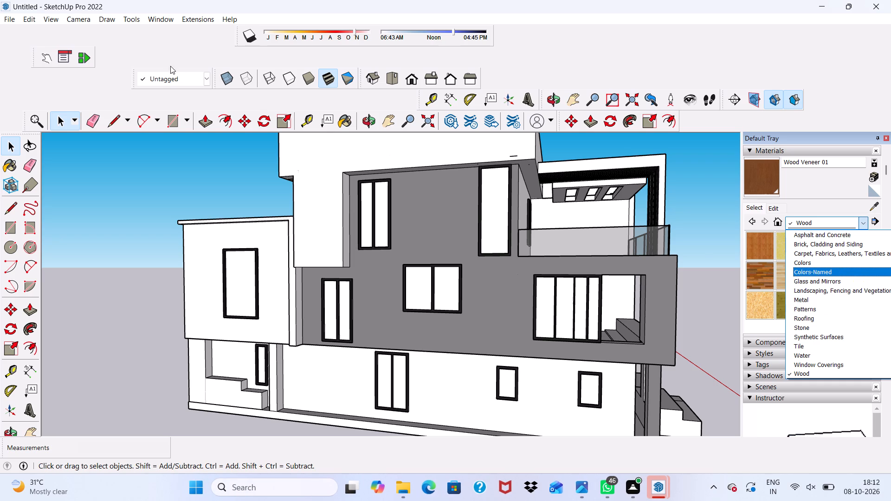
scroll(166, 64, up, 1)
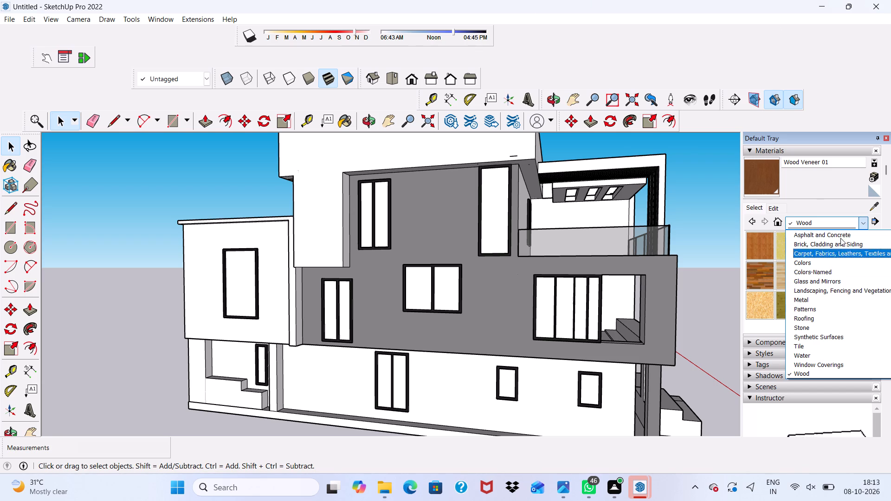
scroll(831, 311, up, 1)
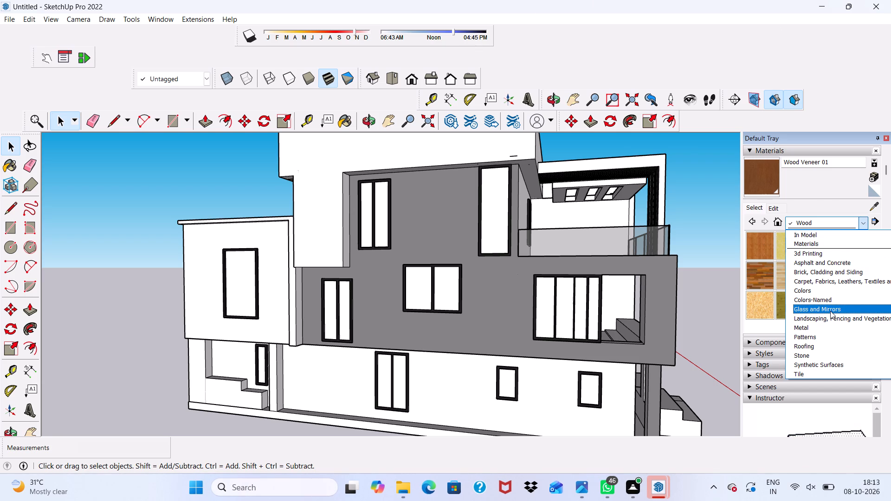
scroll(830, 311, down, 3)
scroll(805, 251, up, 1)
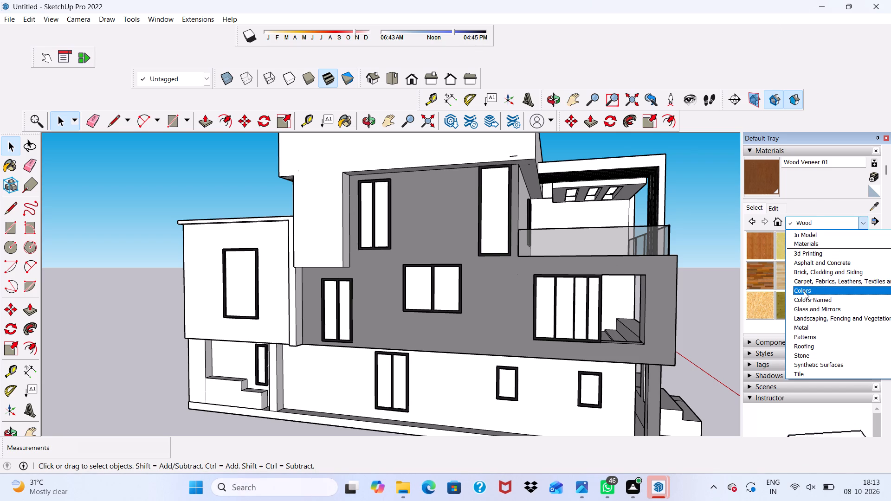
click(804, 291)
scroll(804, 291, down, 13)
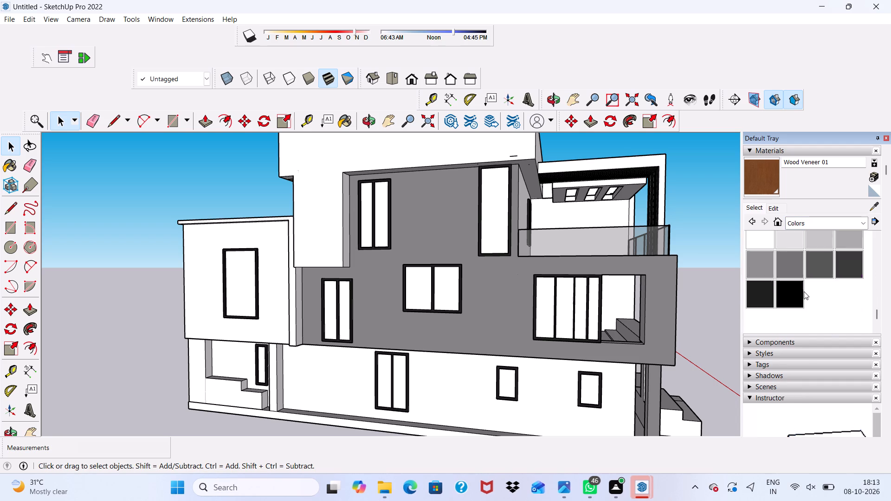
scroll(804, 291, down, 2)
scroll(797, 261, up, 2)
scroll(797, 261, down, 1)
click(818, 225)
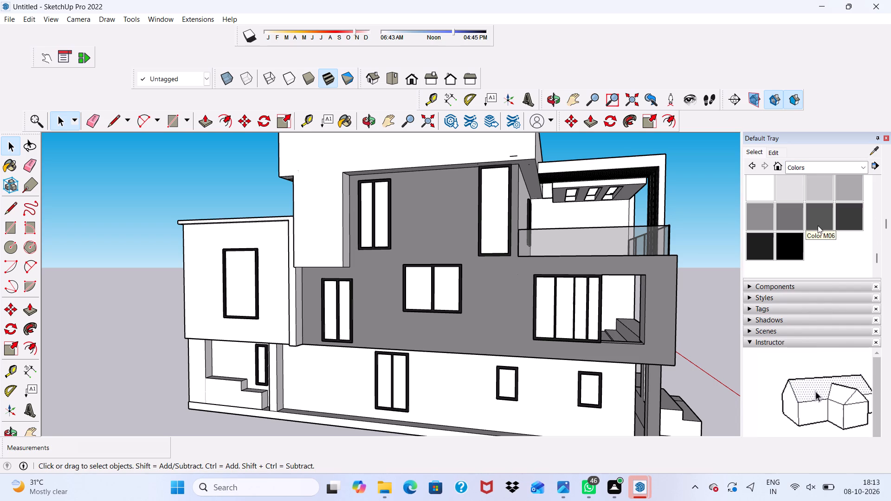
scroll(443, 250, up, 2)
scroll(355, 171, up, 4)
scroll(190, 224, up, 9)
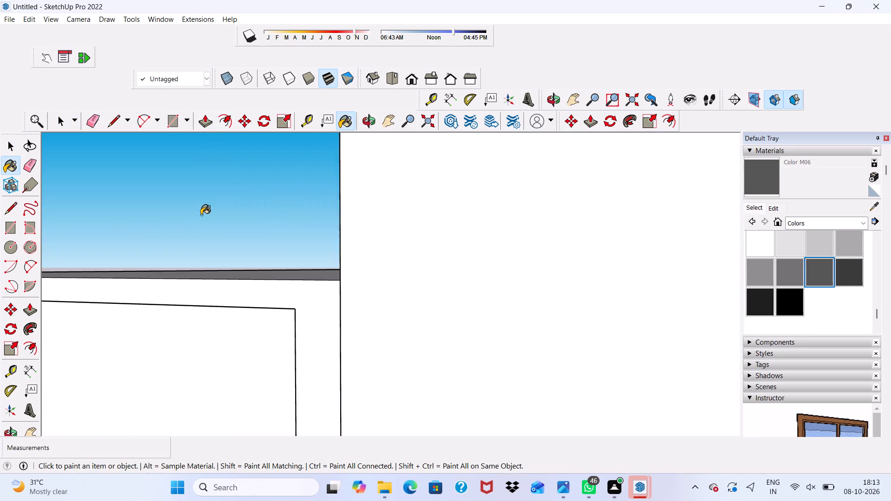
scroll(200, 278, down, 1)
click(198, 303)
Paint the inner side face and the underside of the side block's L-shaped band with Color M06.
scroll(256, 269, down, 9)
middle_drag(265, 267, 276, 289)
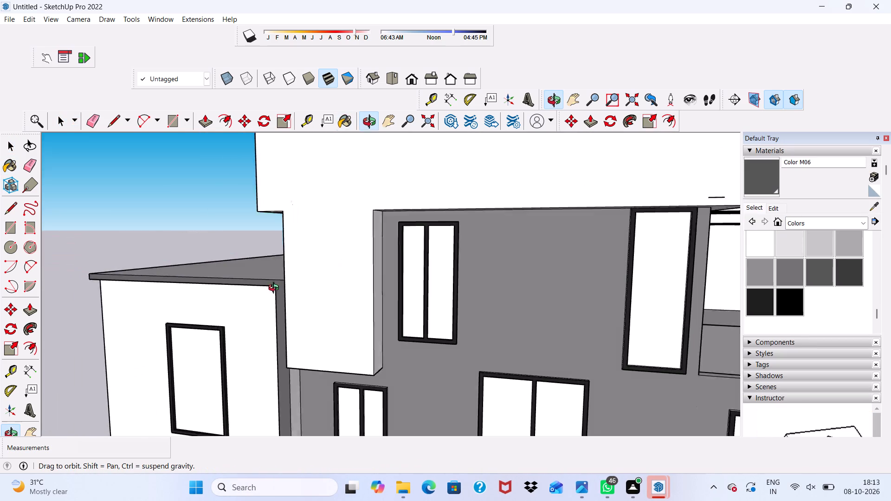
middle_drag(276, 289, 431, 189)
scroll(381, 292, up, 8)
click(354, 247)
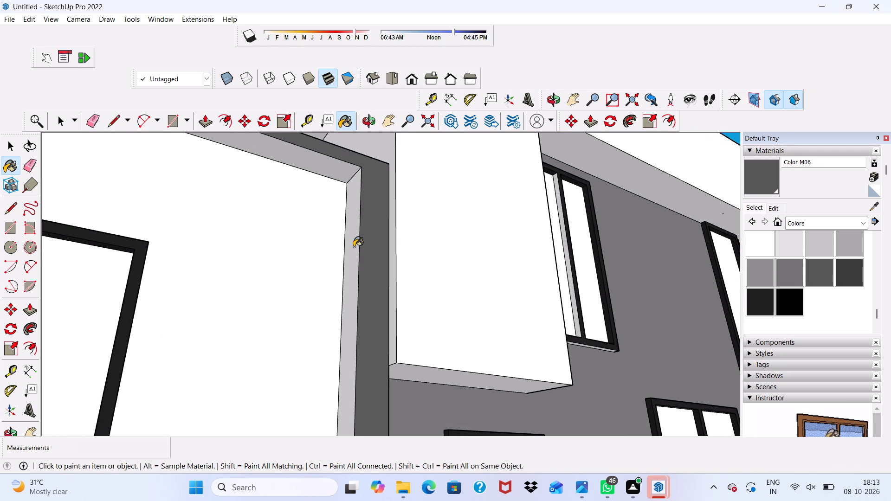
click(340, 169)
Paint the outer end face of the side block's roof-edge band with Color M06.
scroll(340, 169, down, 11)
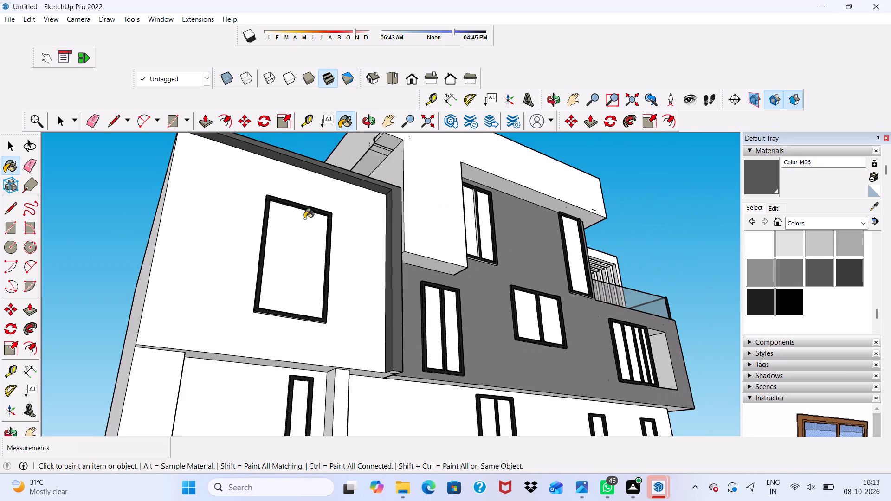
middle_drag(283, 212, 438, 268)
scroll(520, 238, up, 7)
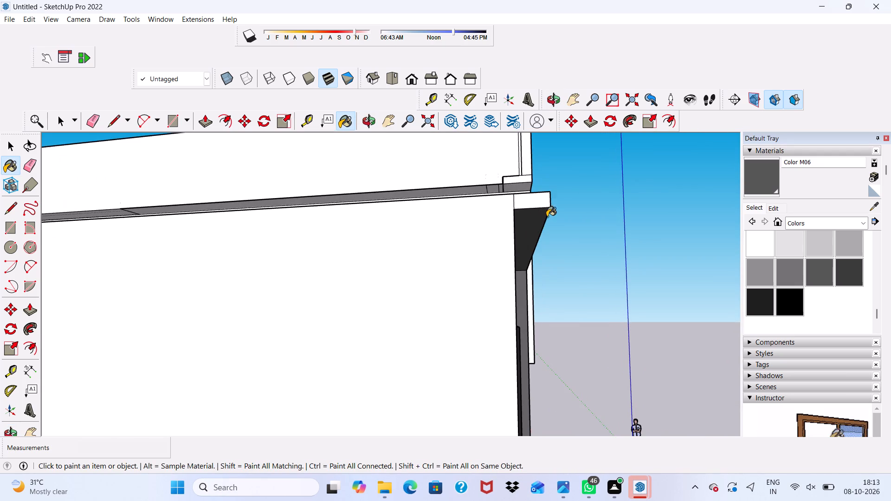
click(545, 204)
scroll(537, 225, down, 4)
middle_drag(517, 268, 269, 236)
scroll(286, 207, down, 4)
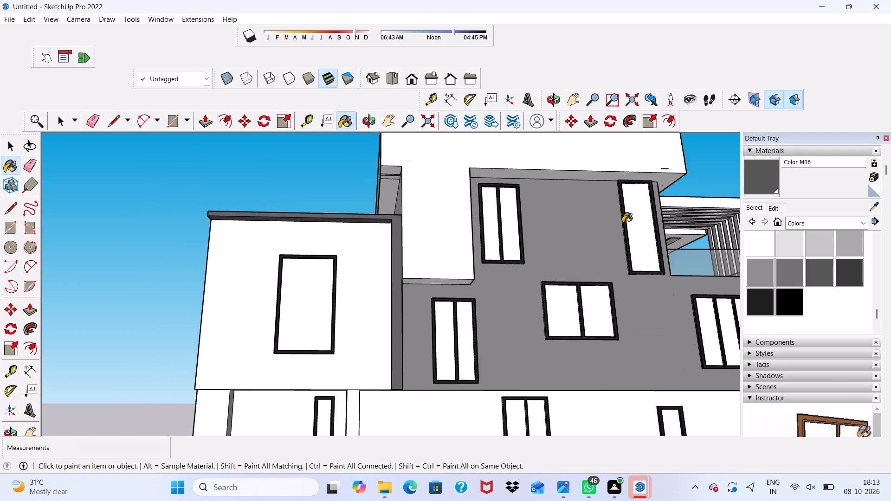
Paint the bottom end face of the vertical leg of the side block's L-shaped band with Color M06.
scroll(623, 223, down, 4)
scroll(462, 329, up, 8)
scroll(459, 346, down, 3)
scroll(398, 393, up, 8)
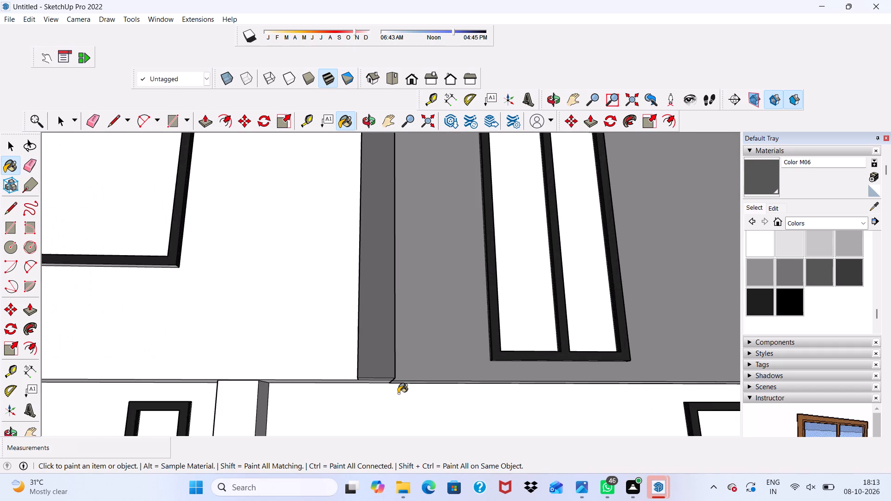
scroll(398, 393, up, 1)
middle_drag(398, 393, 409, 308)
scroll(409, 288, up, 3)
click(358, 356)
scroll(358, 356, down, 5)
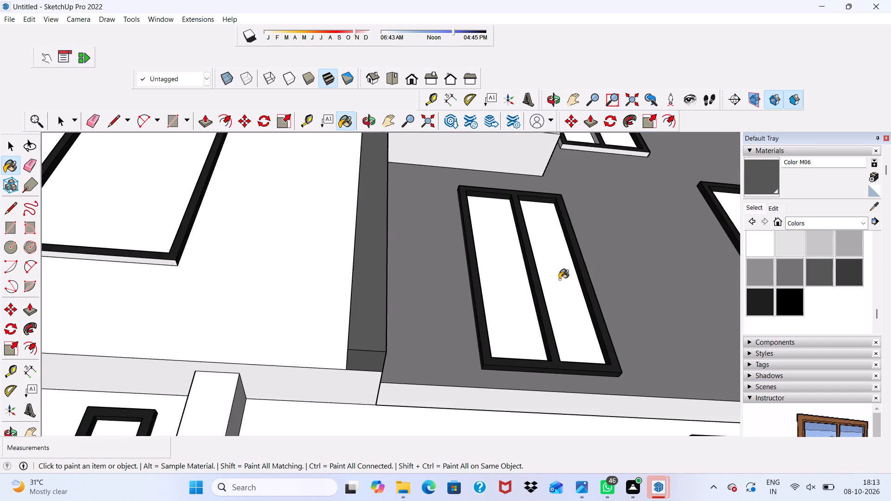
scroll(559, 279, down, 9)
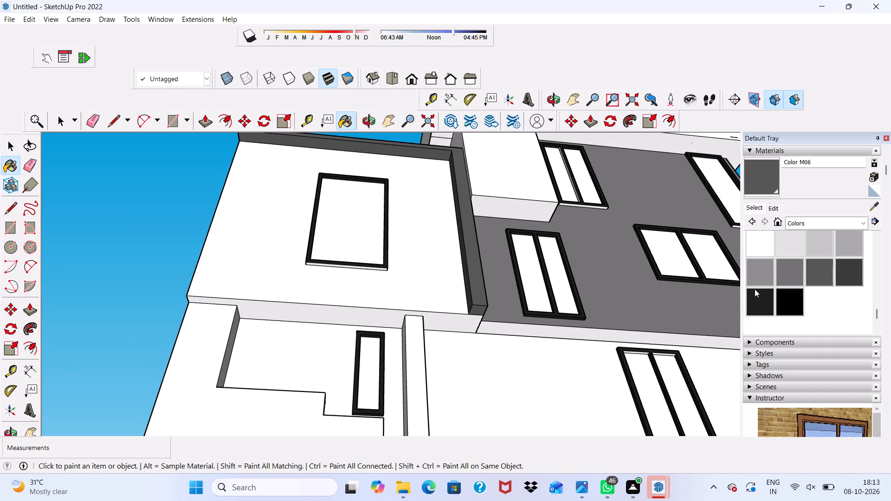
Paint the underside of the window frame on the side block's upper floor with Color M08.
click(755, 289)
scroll(294, 273, up, 15)
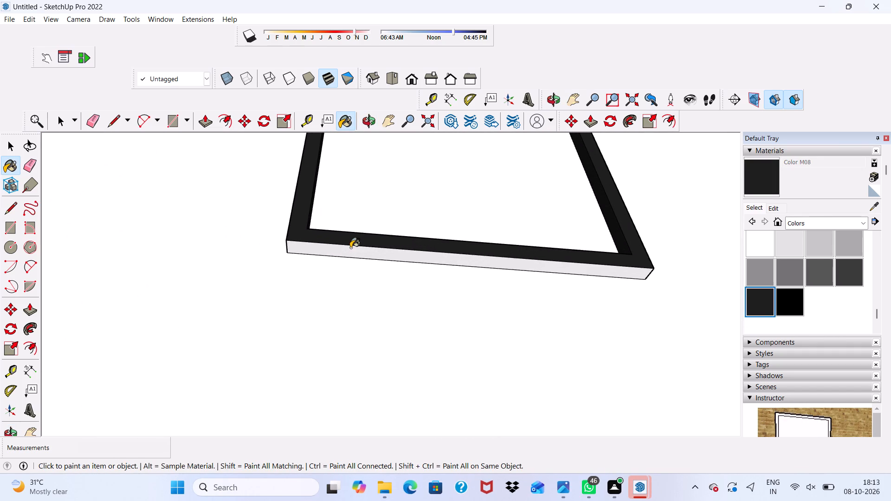
scroll(354, 250, up, 1)
click(354, 250)
scroll(355, 250, down, 17)
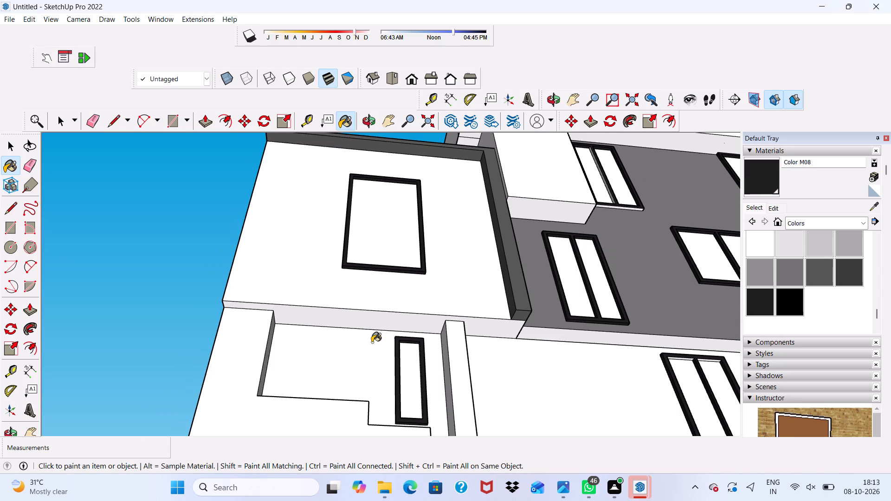
Examine the narrow ground-floor window frame and neighbouring side-wall openings for faces that still need the dark material.
scroll(372, 342, up, 6)
scroll(349, 283, down, 12)
scroll(403, 419, up, 20)
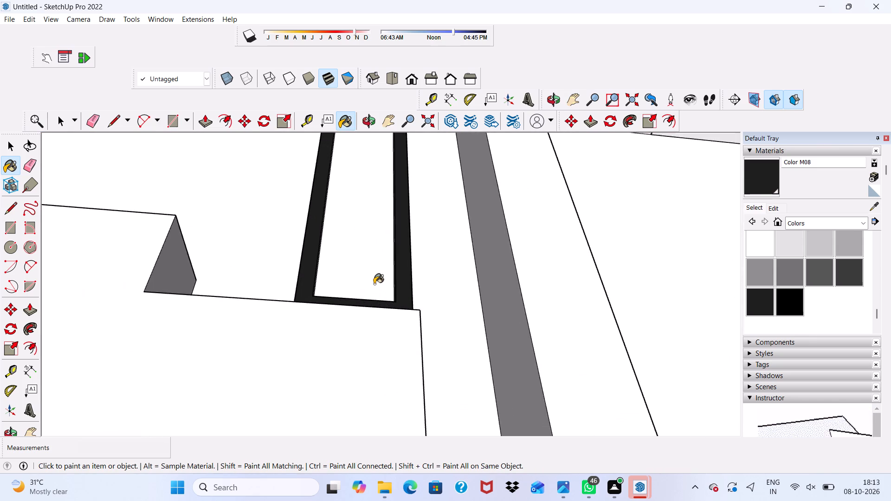
scroll(374, 284, up, 3)
middle_drag(376, 299, 317, 353)
scroll(317, 353, up, 4)
scroll(317, 321, down, 6)
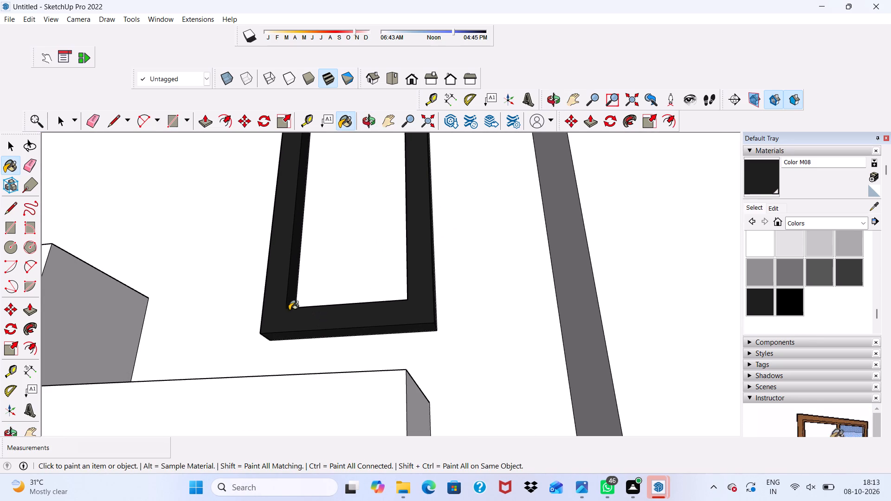
key(space)
scroll(0, 366, down, 8)
scroll(63, 379, down, 1)
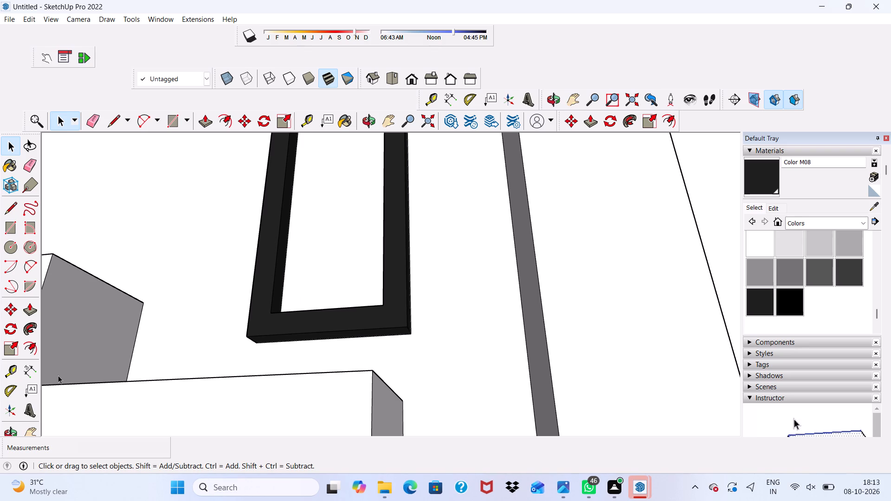
scroll(102, 348, down, 5)
scroll(168, 320, up, 1)
scroll(167, 321, down, 8)
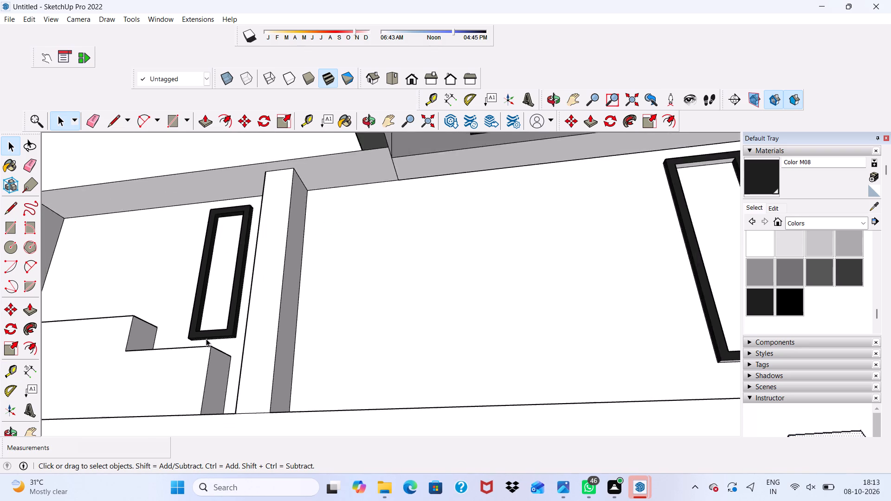
scroll(206, 339, down, 6)
scroll(265, 309, up, 1)
scroll(265, 309, down, 18)
scroll(330, 290, up, 1)
scroll(330, 290, down, 1)
Examine the front facade's balconies, vertical slats, pergola and window frames for surfaces that still need a material.
middle_drag(330, 290, 331, 292)
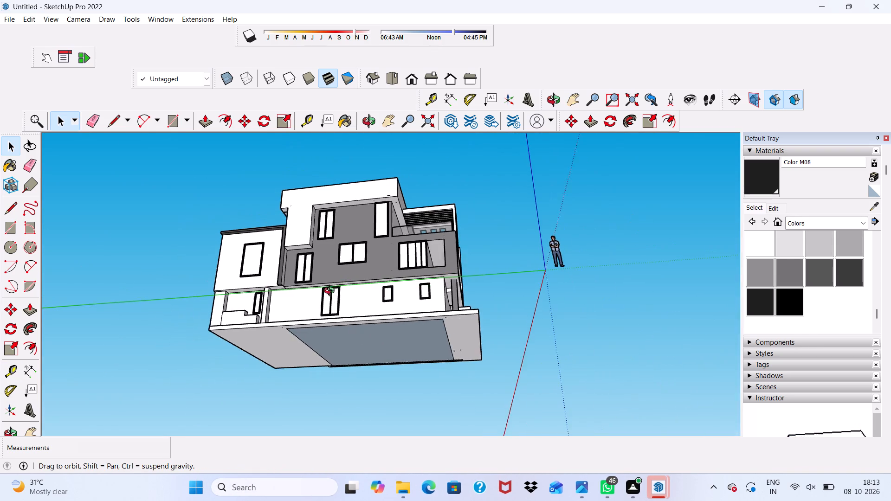
middle_drag(331, 292, 0, 428)
scroll(245, 373, down, 1)
scroll(288, 389, up, 1)
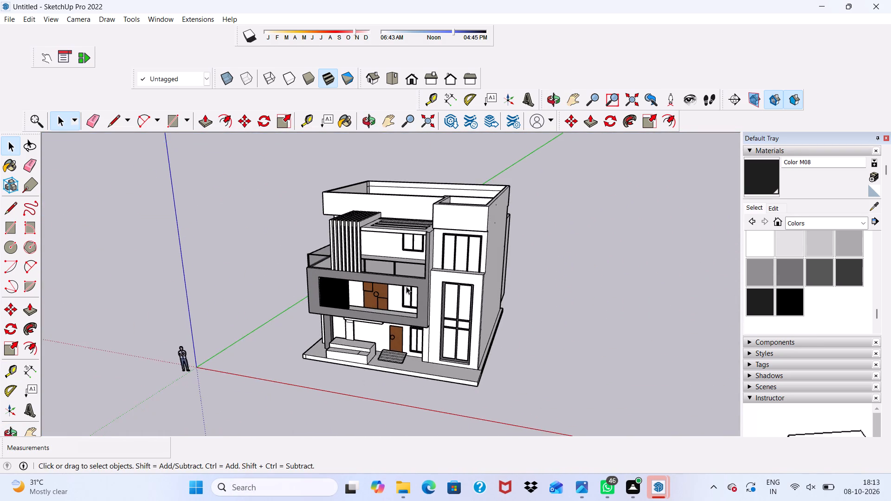
scroll(406, 285, up, 10)
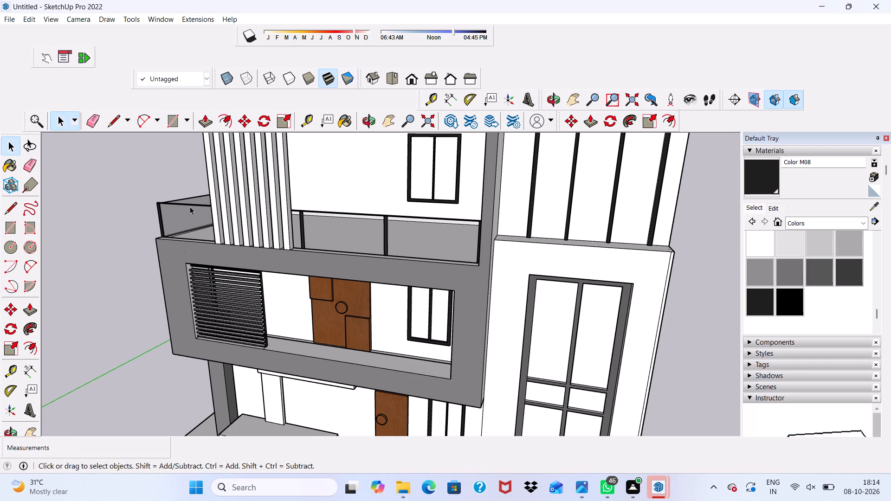
scroll(190, 206, down, 10)
scroll(207, 169, up, 12)
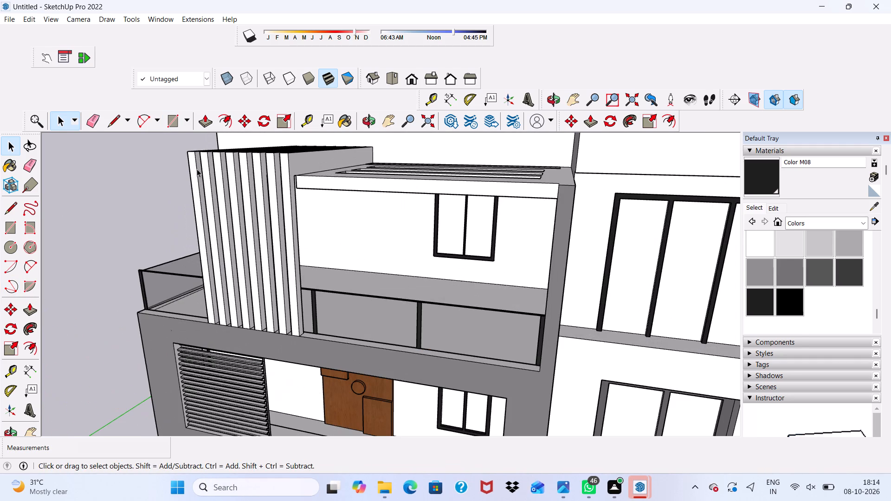
middle_click(197, 169)
scroll(636, 345, up, 1)
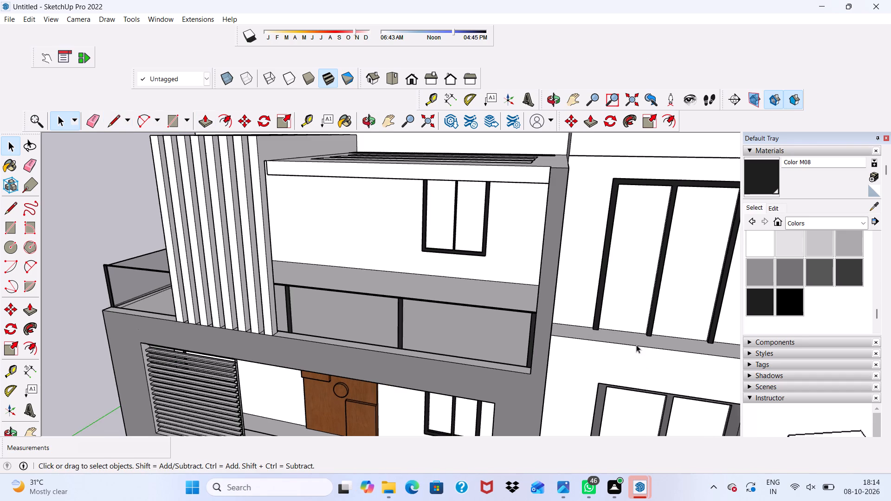
middle_drag(636, 346, 695, 244)
scroll(696, 248, up, 5)
scroll(698, 259, down, 3)
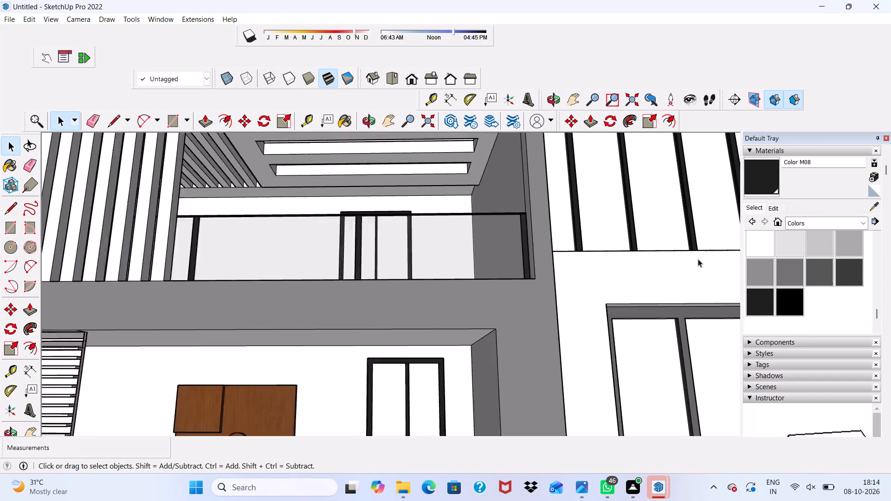
scroll(698, 259, down, 2)
scroll(698, 259, up, 2)
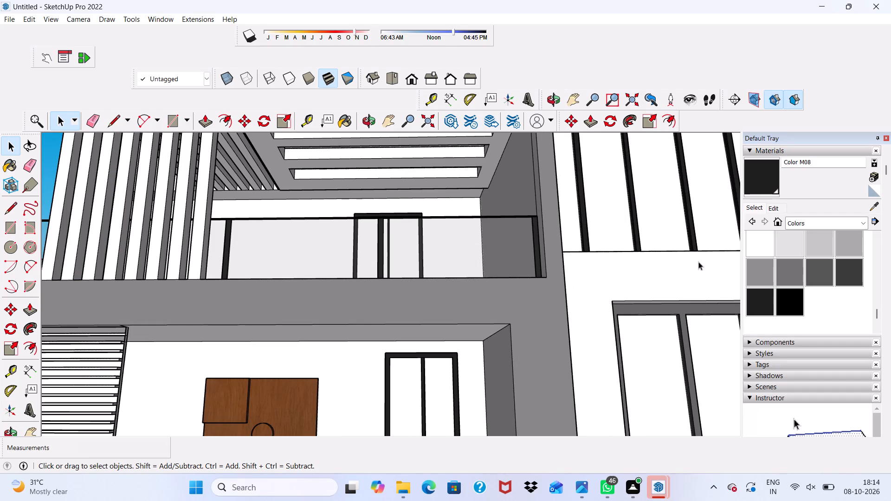
scroll(698, 262, down, 9)
scroll(698, 262, up, 5)
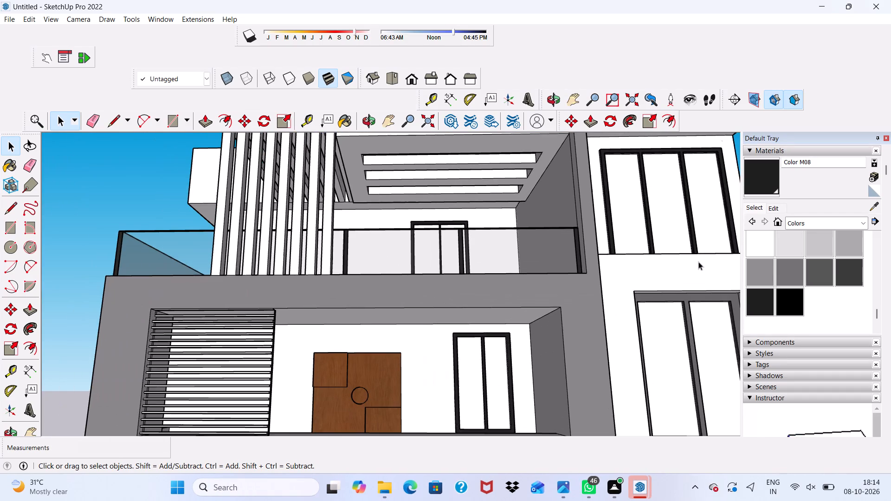
scroll(698, 262, up, 1)
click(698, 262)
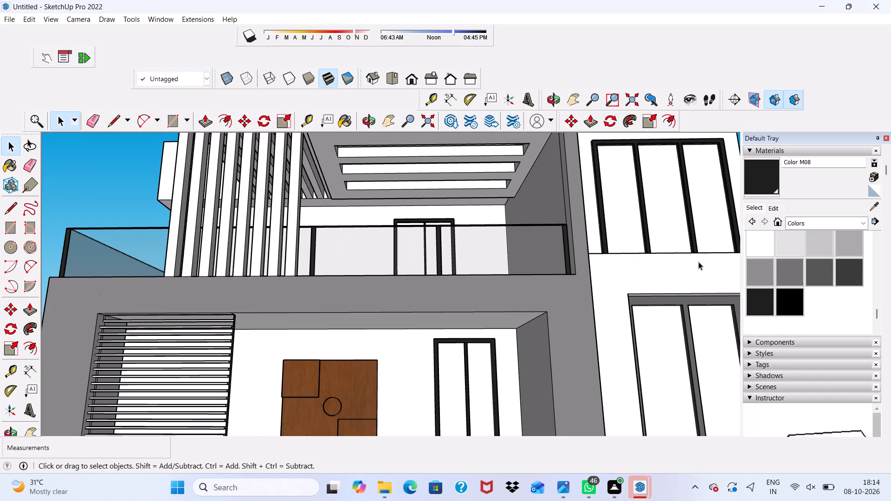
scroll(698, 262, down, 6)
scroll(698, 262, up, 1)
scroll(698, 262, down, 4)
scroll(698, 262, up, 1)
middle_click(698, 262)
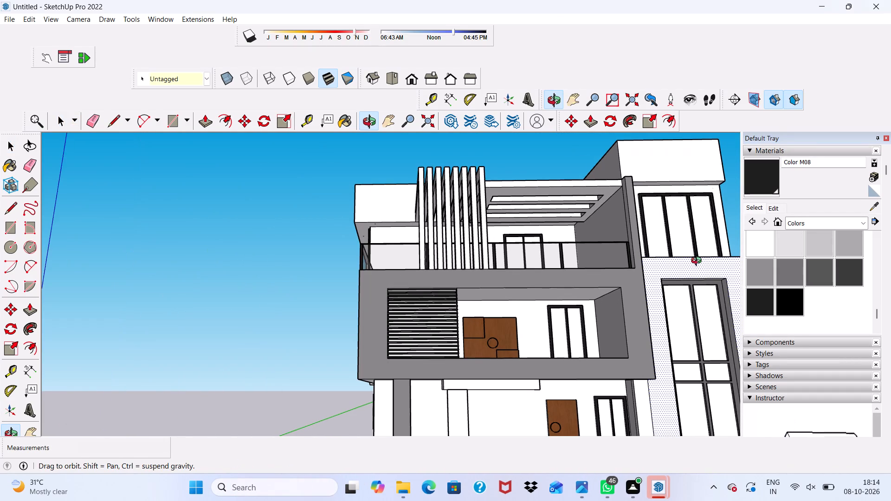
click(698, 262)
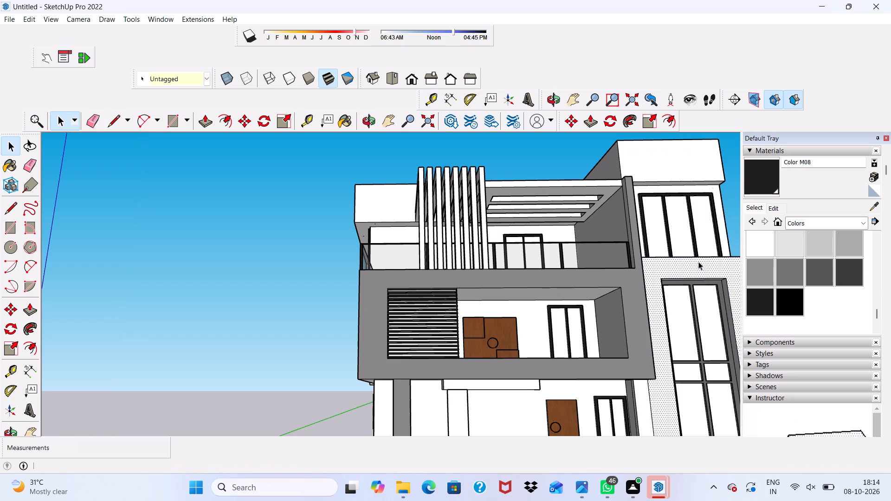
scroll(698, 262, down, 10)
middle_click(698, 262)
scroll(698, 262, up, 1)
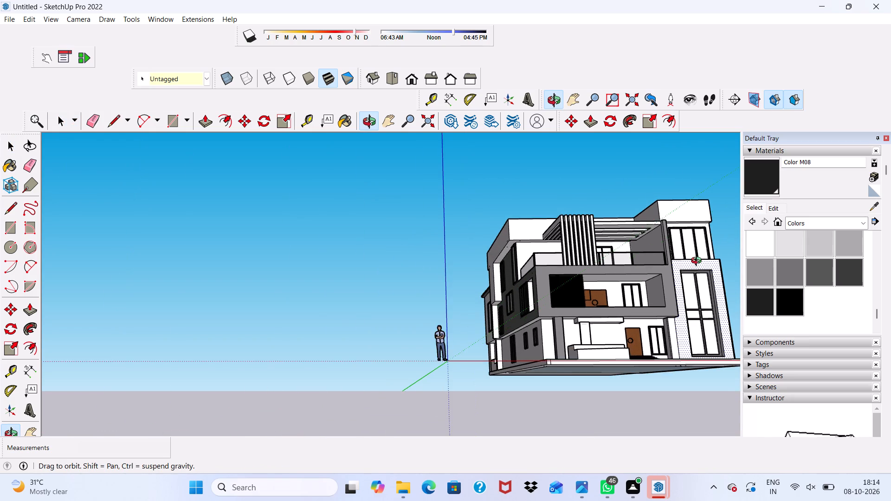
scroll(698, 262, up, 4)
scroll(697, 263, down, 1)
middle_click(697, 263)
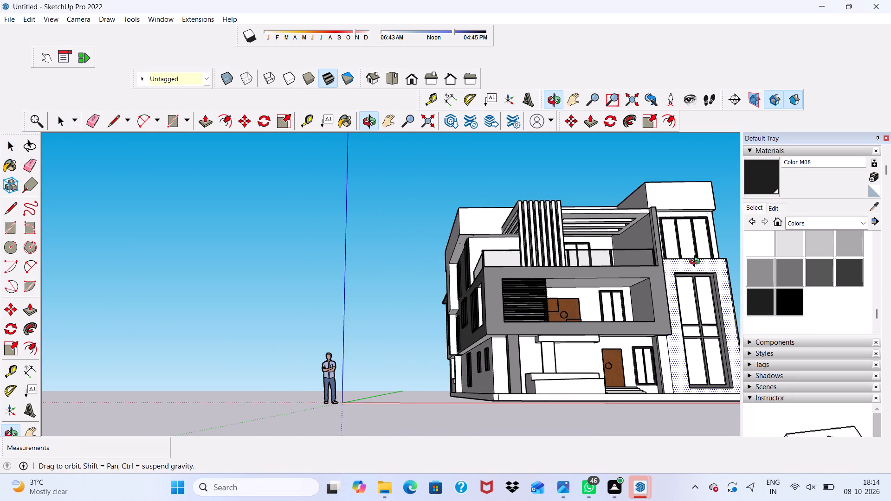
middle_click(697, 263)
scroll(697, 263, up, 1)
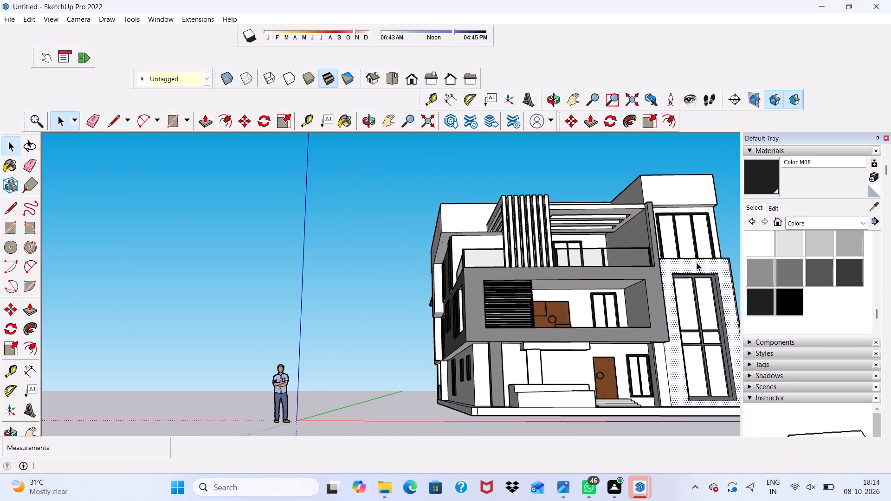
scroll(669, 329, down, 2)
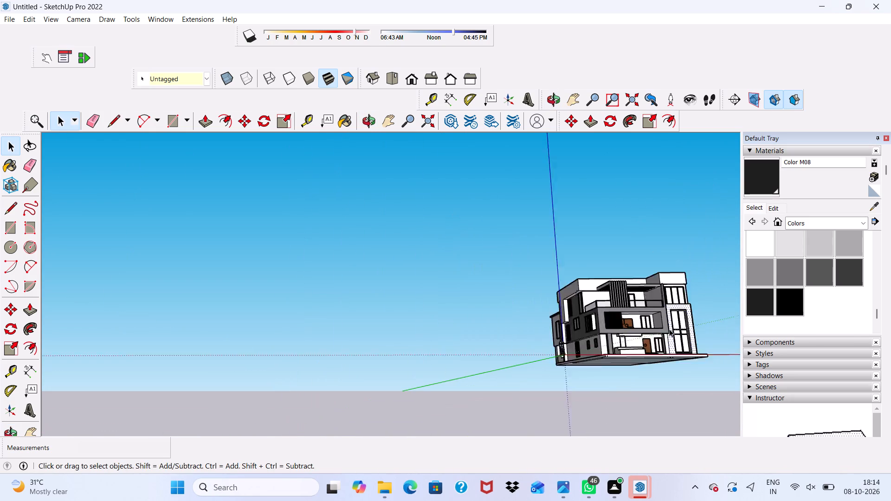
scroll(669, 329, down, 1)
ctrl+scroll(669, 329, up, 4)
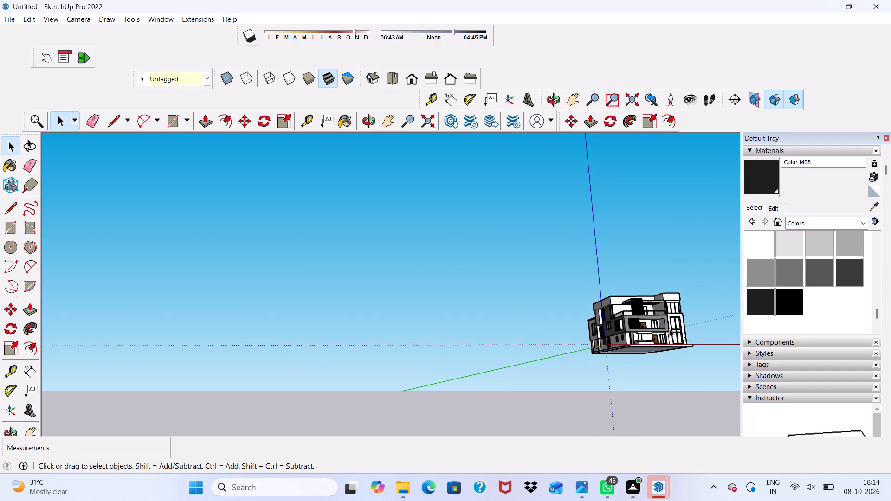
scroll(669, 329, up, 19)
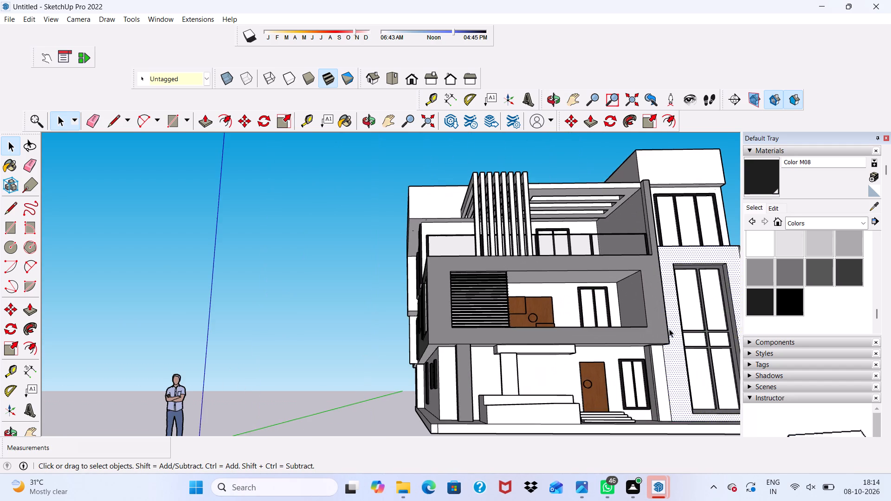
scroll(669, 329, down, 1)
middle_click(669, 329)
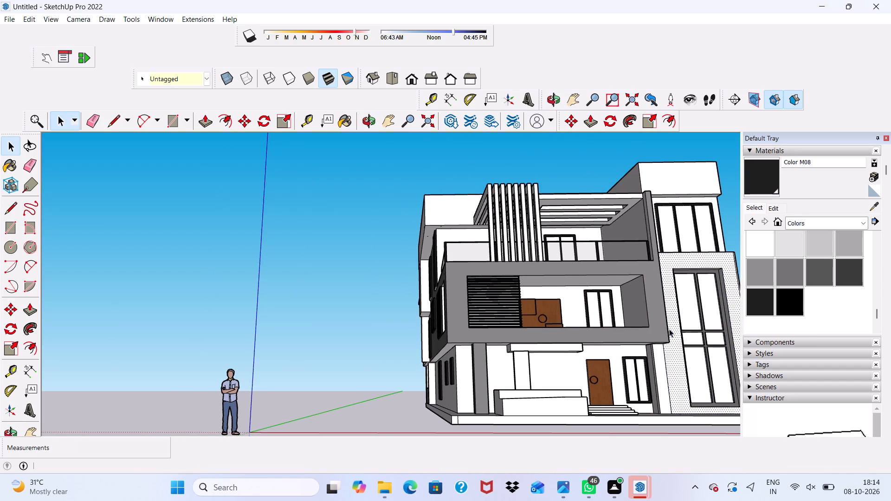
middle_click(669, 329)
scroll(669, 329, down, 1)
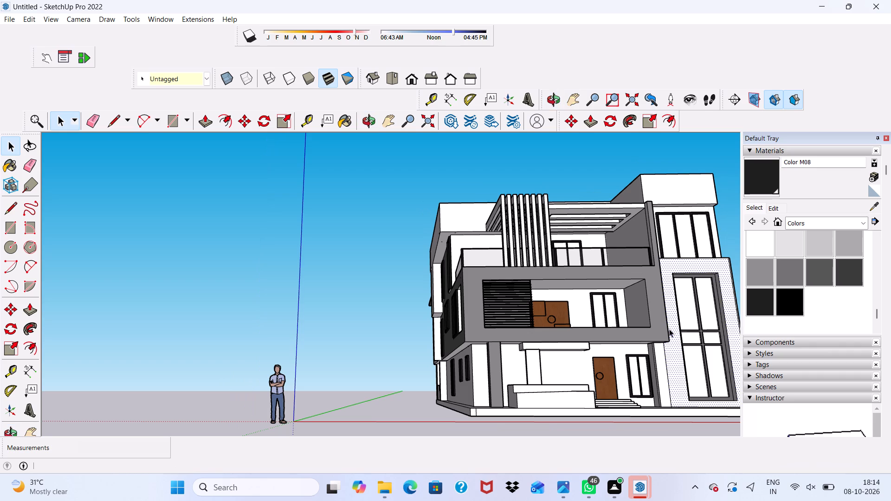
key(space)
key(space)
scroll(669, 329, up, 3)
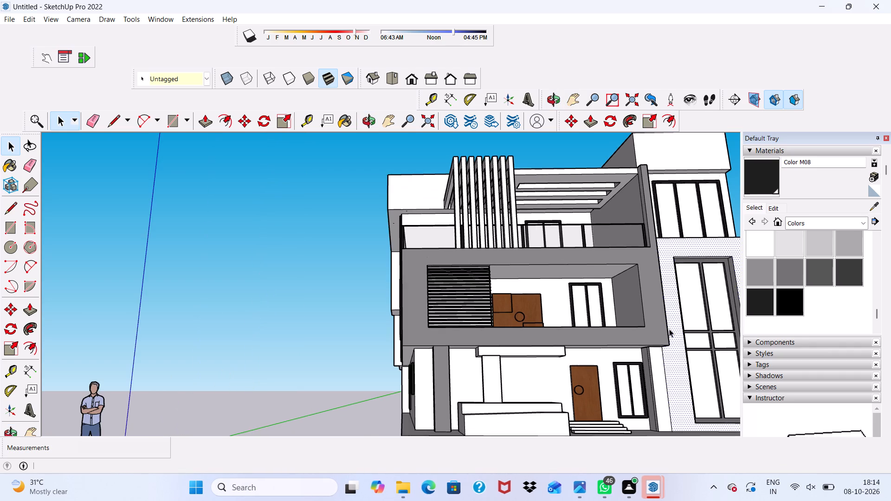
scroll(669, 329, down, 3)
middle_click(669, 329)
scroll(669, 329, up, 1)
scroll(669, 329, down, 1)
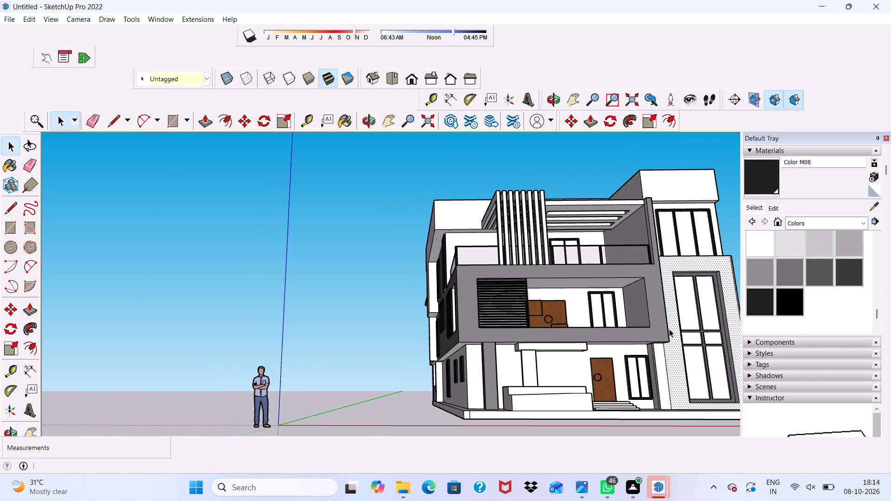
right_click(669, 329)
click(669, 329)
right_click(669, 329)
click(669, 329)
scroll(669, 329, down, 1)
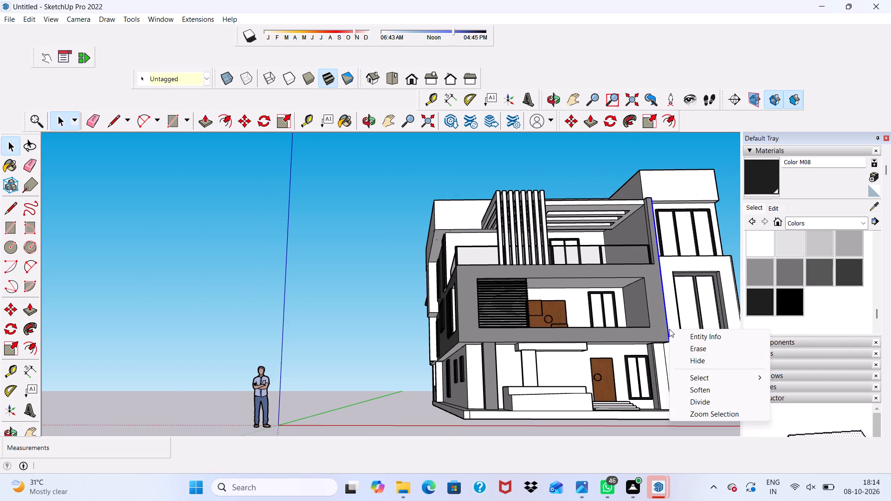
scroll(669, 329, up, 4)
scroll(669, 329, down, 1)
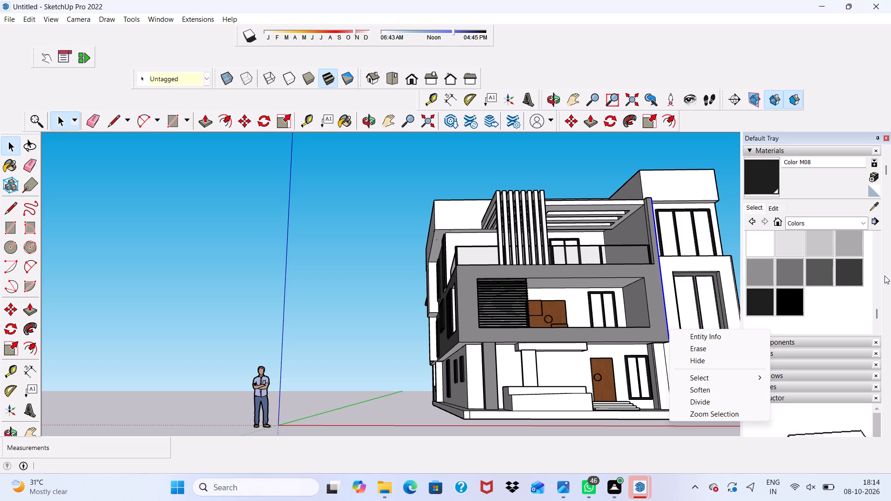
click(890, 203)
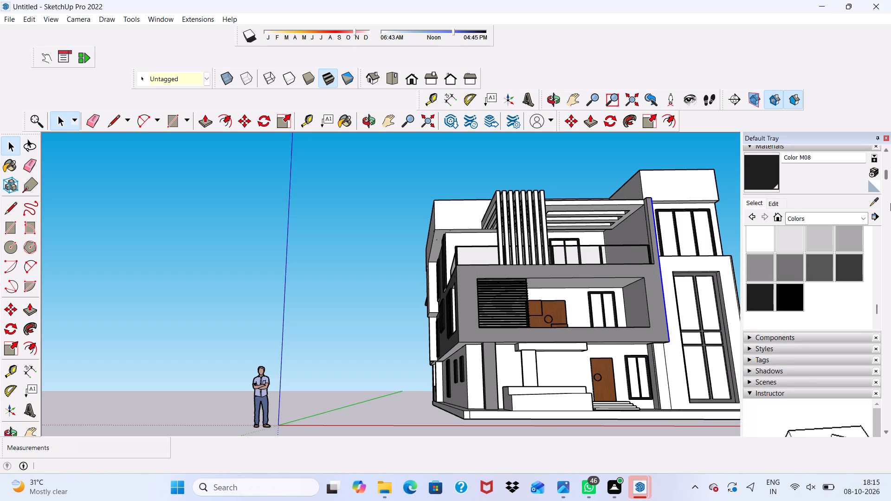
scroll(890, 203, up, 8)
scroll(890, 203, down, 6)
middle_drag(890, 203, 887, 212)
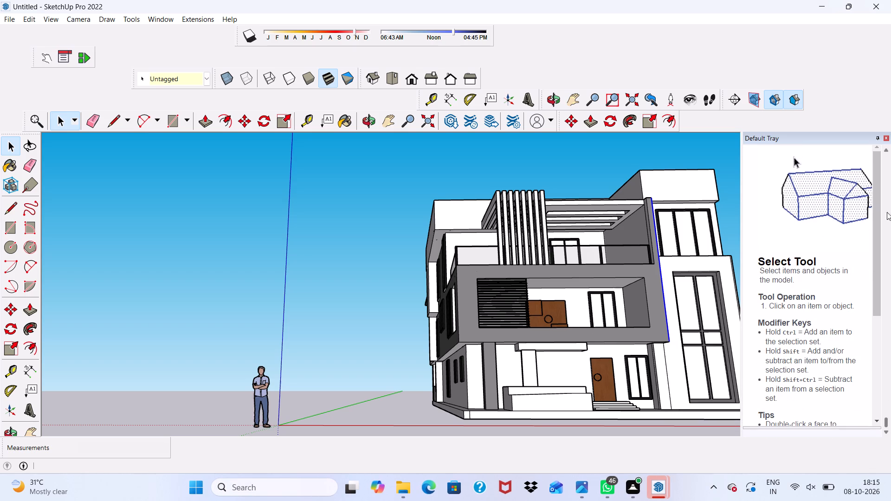
Examine the side block's front windows and blank side wall for surfaces that still need a material.
middle_drag(887, 212, 723, 326)
middle_drag(719, 323, 516, 371)
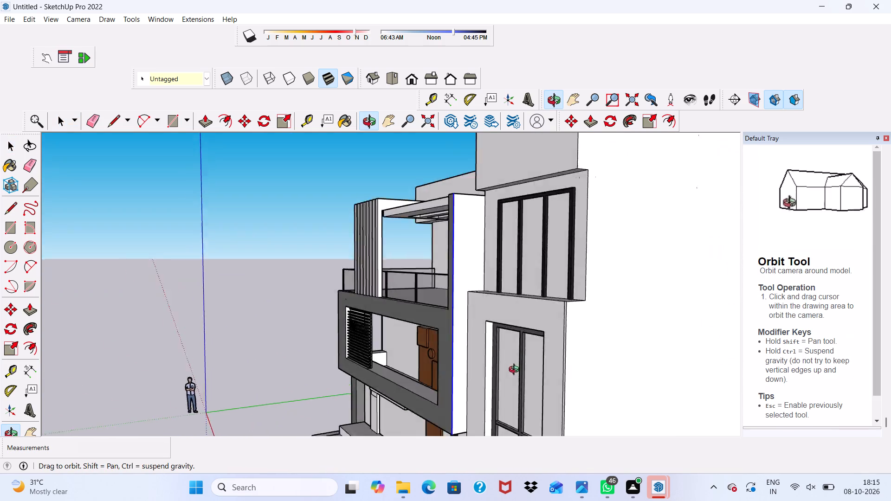
middle_drag(516, 371, 520, 365)
scroll(520, 365, up, 2)
scroll(520, 365, down, 9)
scroll(520, 365, up, 11)
scroll(520, 365, down, 4)
middle_click(520, 365)
scroll(520, 365, down, 6)
scroll(520, 365, up, 1)
scroll(520, 365, down, 2)
middle_drag(520, 365, 555, 347)
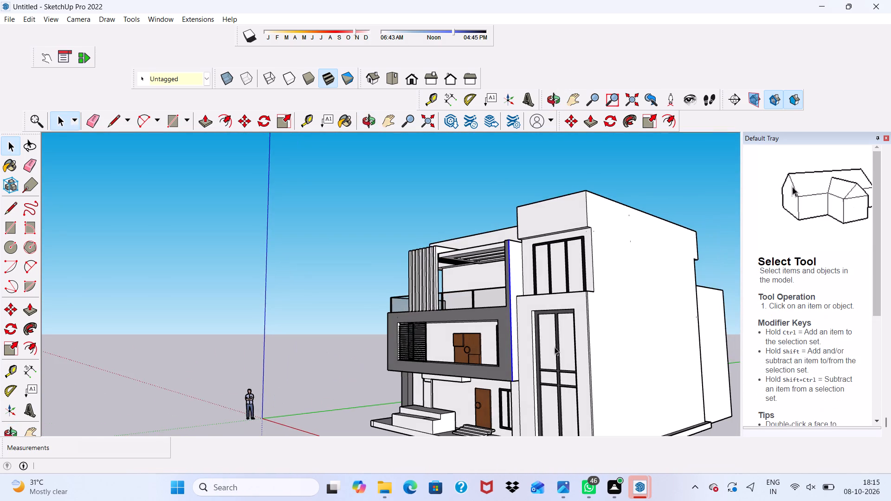
scroll(554, 347, up, 8)
scroll(554, 347, down, 5)
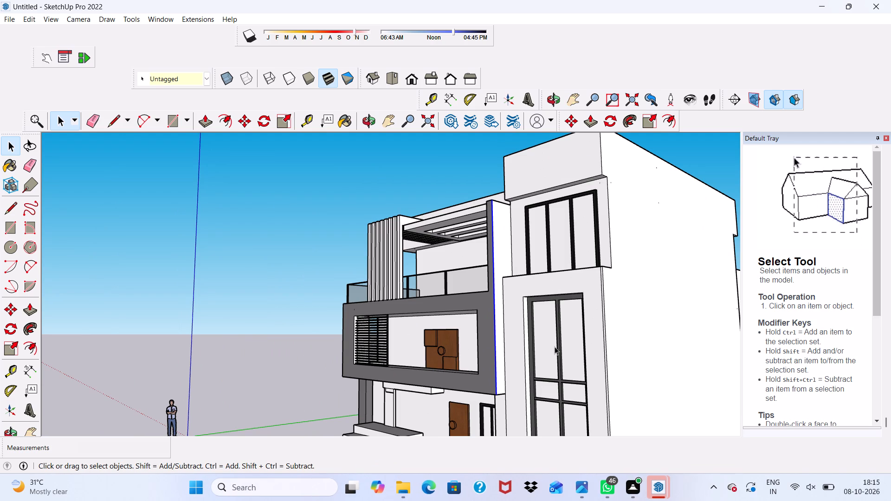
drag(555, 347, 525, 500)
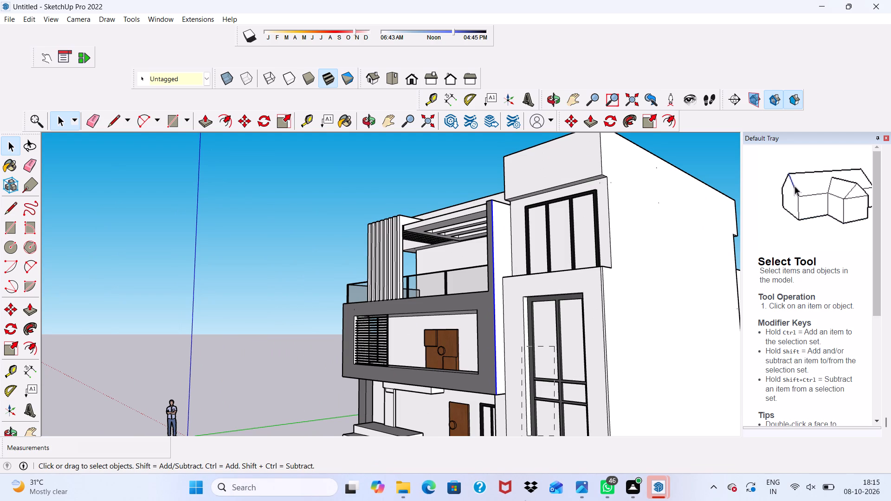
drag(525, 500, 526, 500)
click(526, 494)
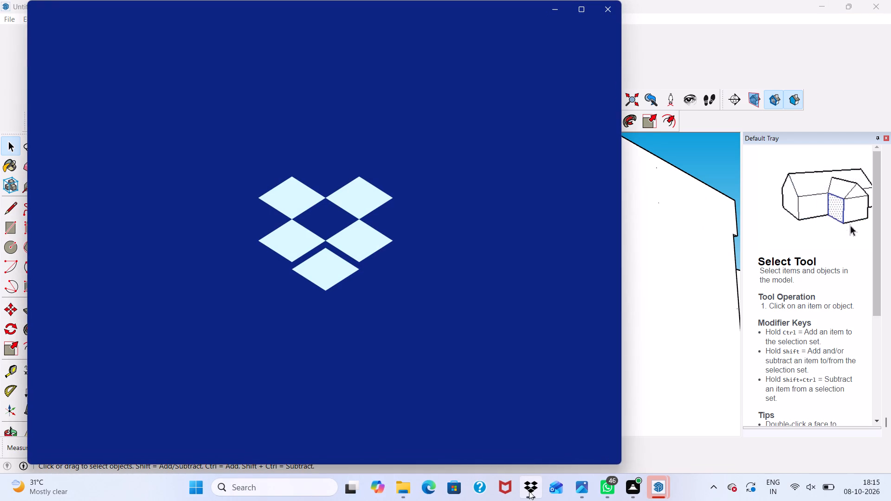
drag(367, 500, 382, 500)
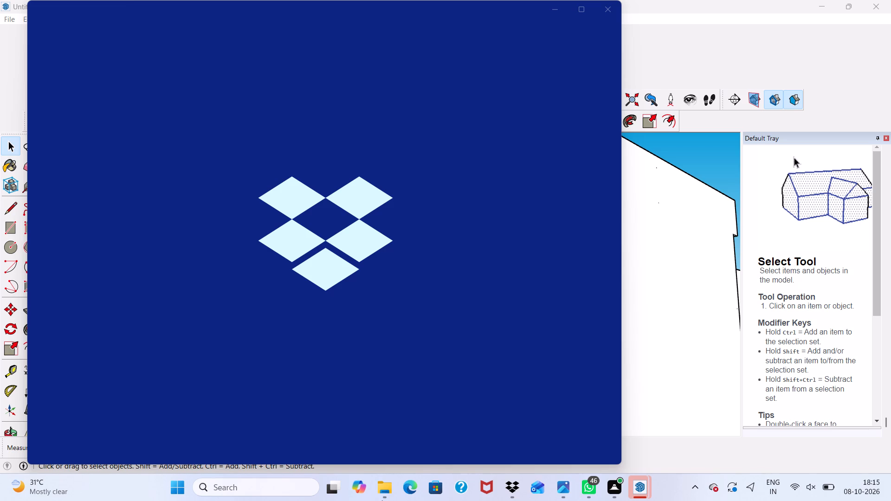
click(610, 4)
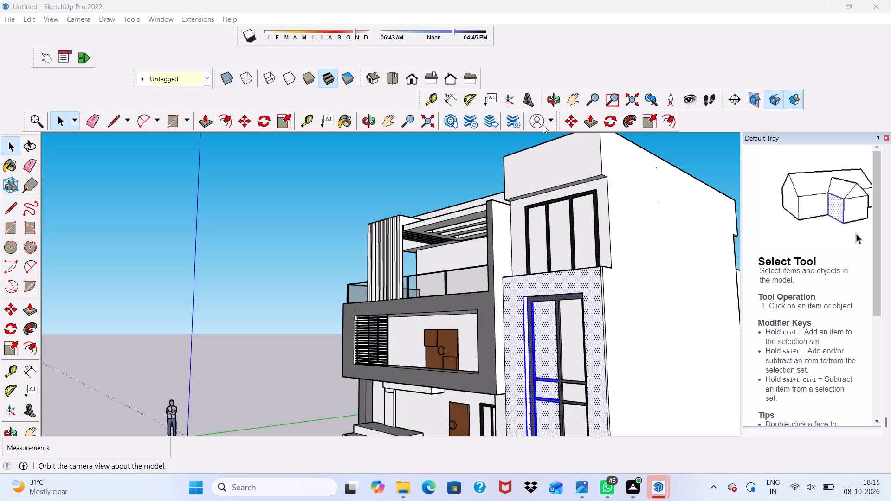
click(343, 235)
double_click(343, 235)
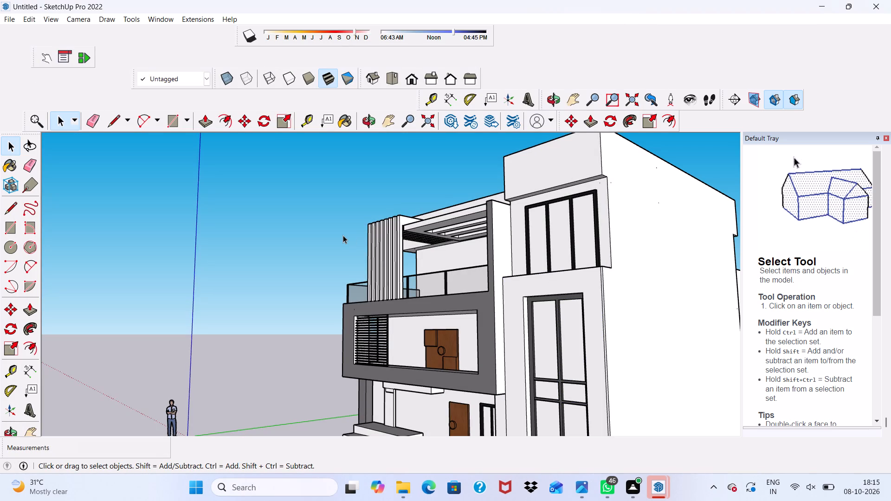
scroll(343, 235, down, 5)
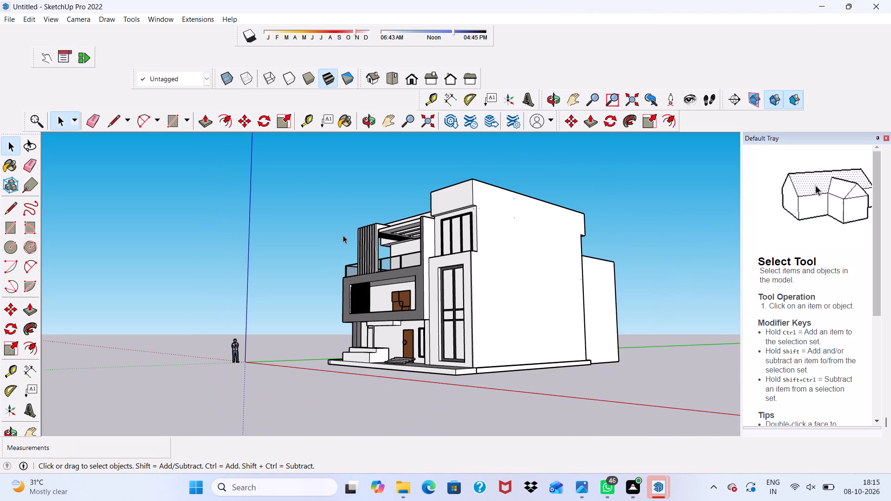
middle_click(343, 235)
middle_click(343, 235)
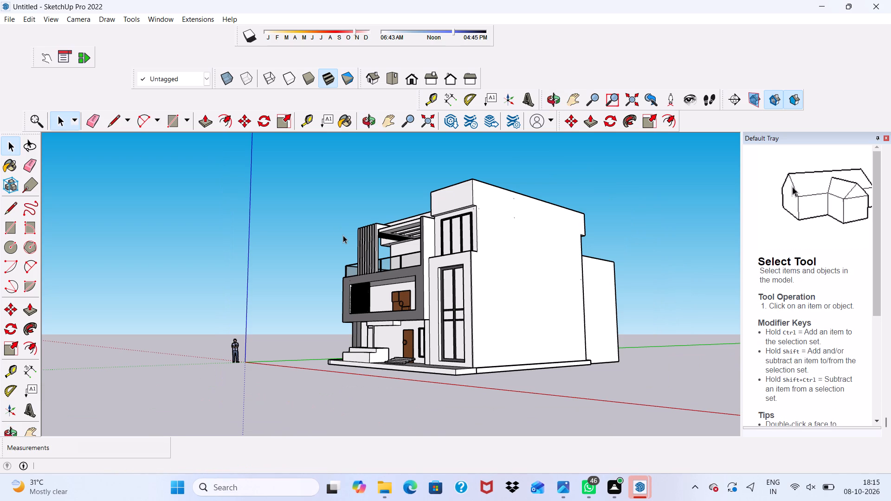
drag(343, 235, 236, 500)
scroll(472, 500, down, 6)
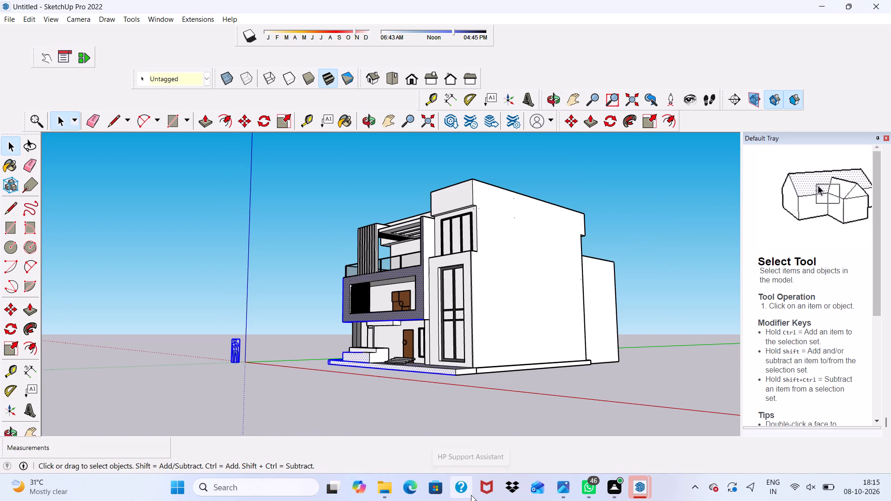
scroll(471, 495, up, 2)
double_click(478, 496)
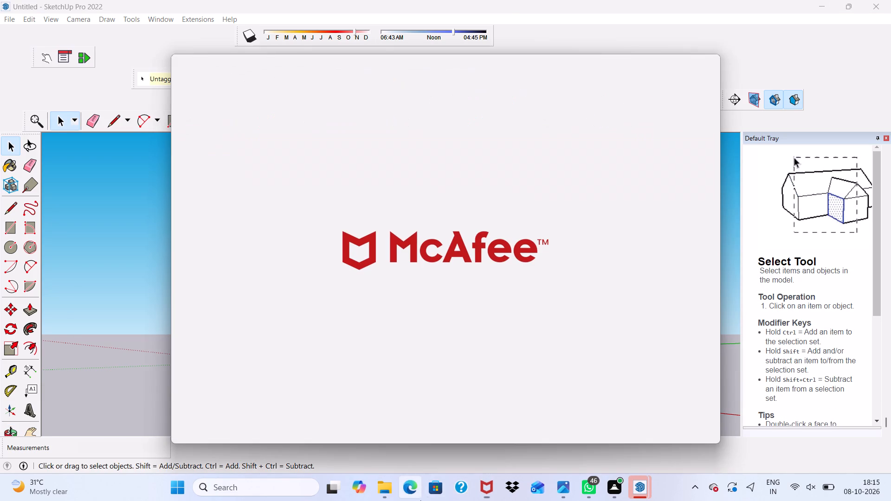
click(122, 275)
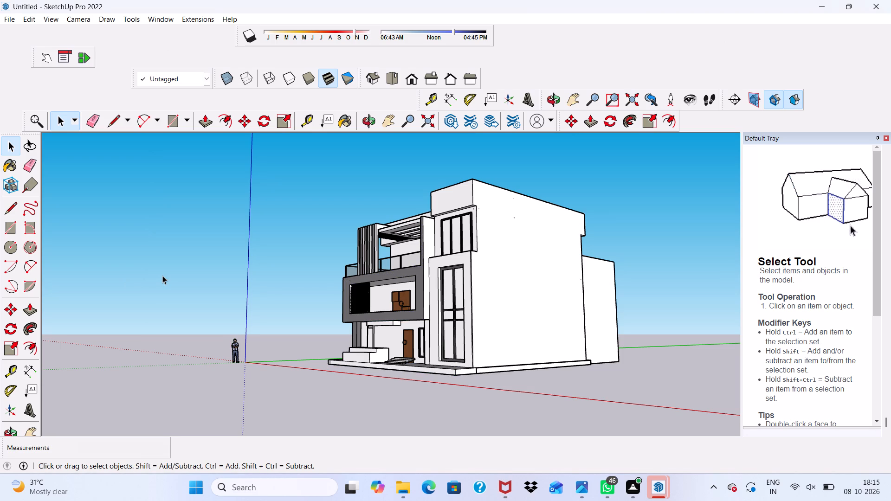
Examine the whole house and its front facade for surfaces that still need a material.
scroll(162, 276, down, 2)
middle_click(162, 276)
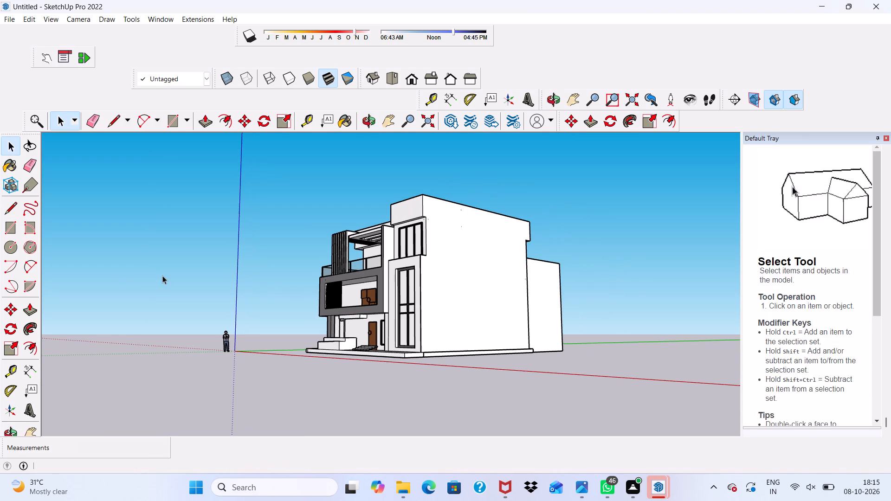
scroll(162, 276, down, 1)
middle_click(162, 276)
scroll(161, 274, up, 1)
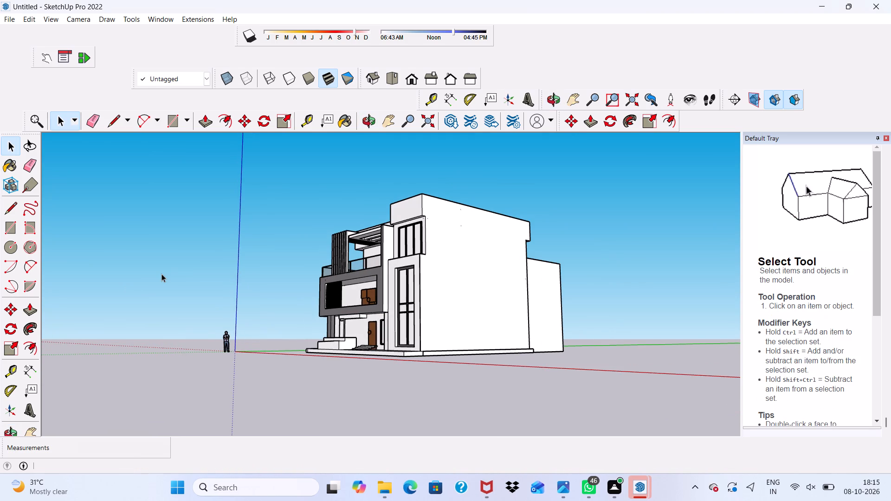
scroll(161, 283, down, 4)
scroll(195, 256, up, 1)
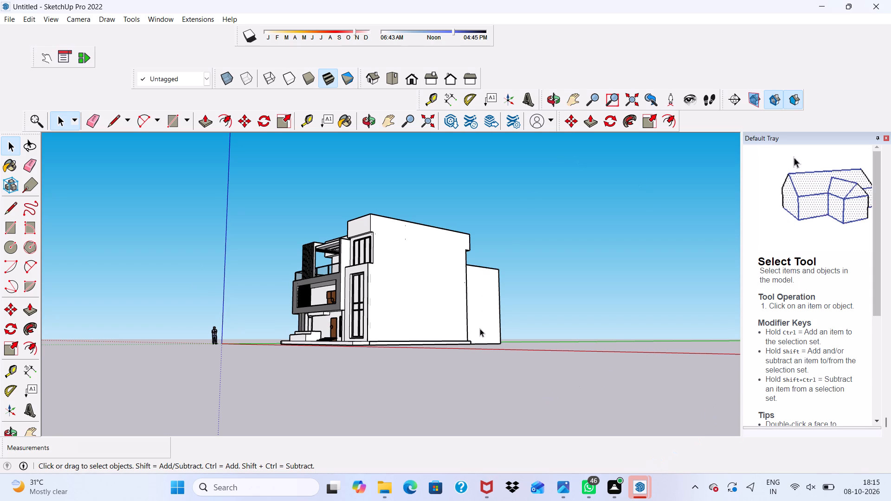
middle_drag(479, 328, 575, 374)
scroll(290, 385, up, 7)
scroll(438, 311, down, 3)
middle_drag(329, 347, 476, 374)
scroll(493, 368, up, 5)
scroll(496, 247, down, 1)
scroll(496, 247, up, 3)
scroll(410, 289, down, 1)
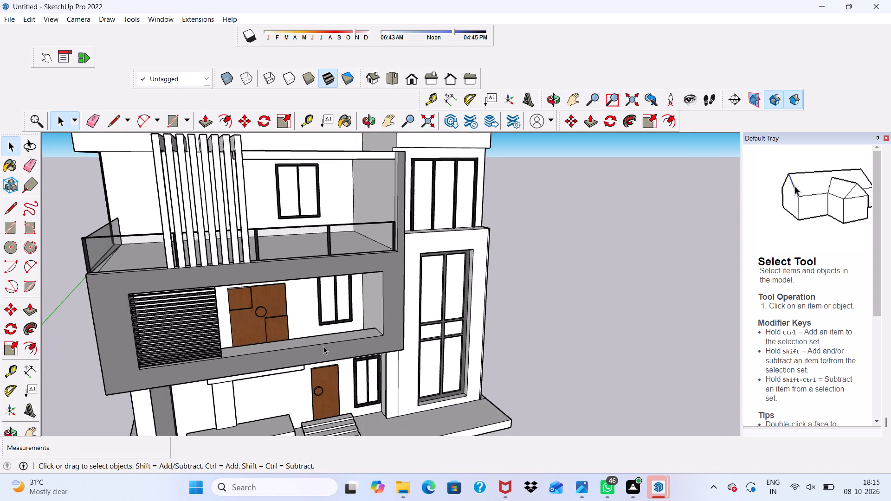
scroll(323, 346, down, 6)
Switch the material library from Colors to the Glass and Mirrors collection.
scroll(775, 216, up, 10)
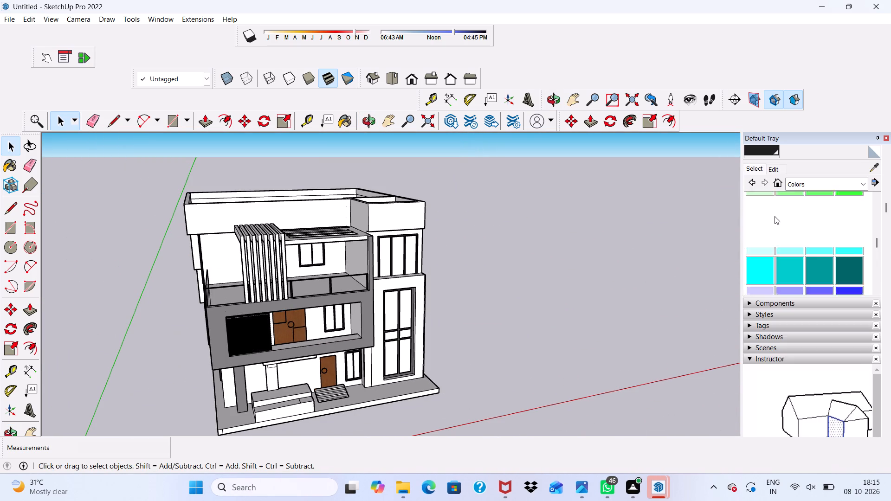
scroll(775, 216, up, 3)
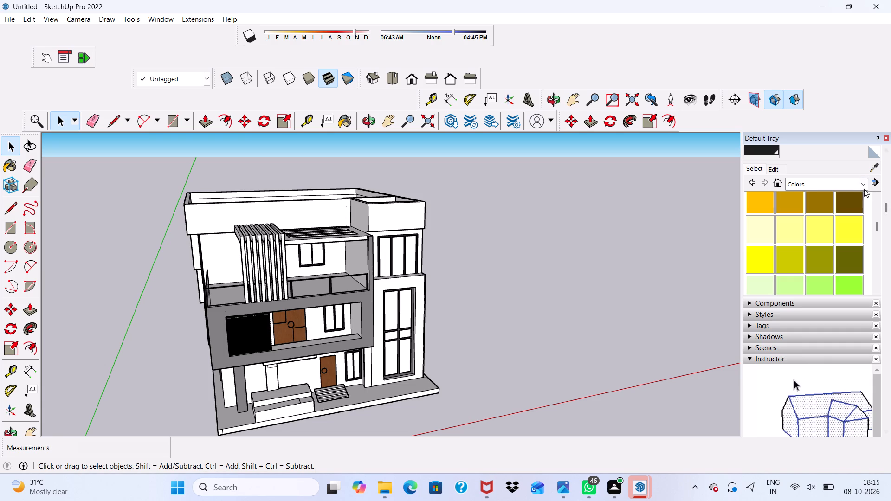
click(864, 181)
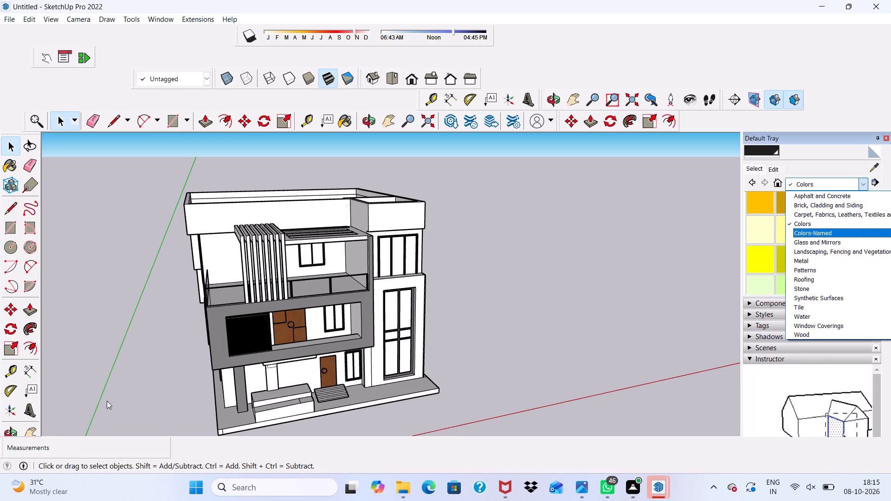
scroll(483, 250, down, 1)
scroll(868, 210, up, 2)
scroll(868, 205, down, 1)
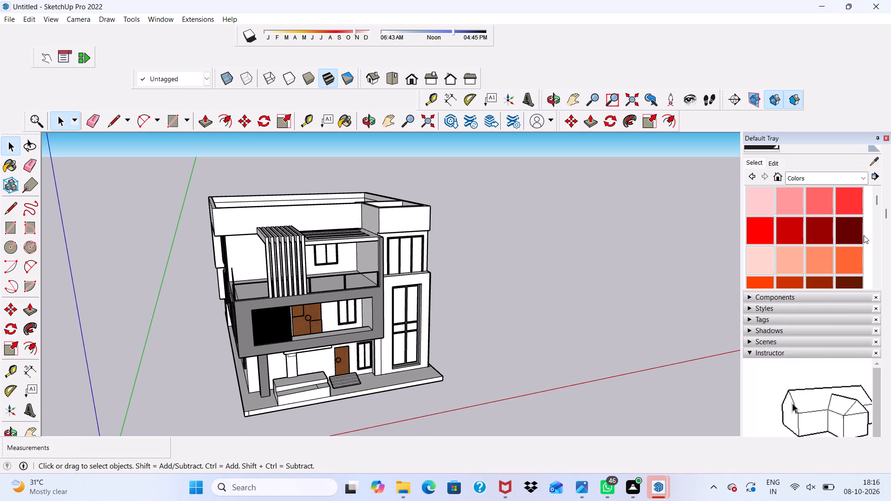
click(860, 181)
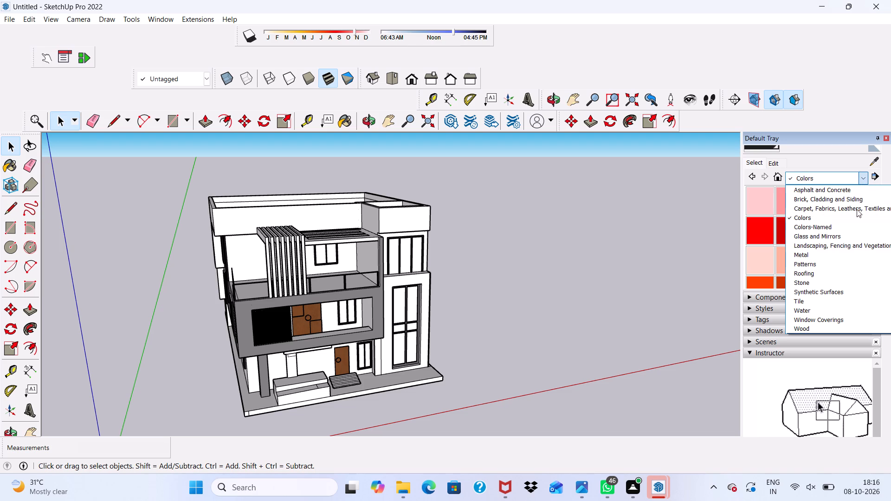
click(820, 231)
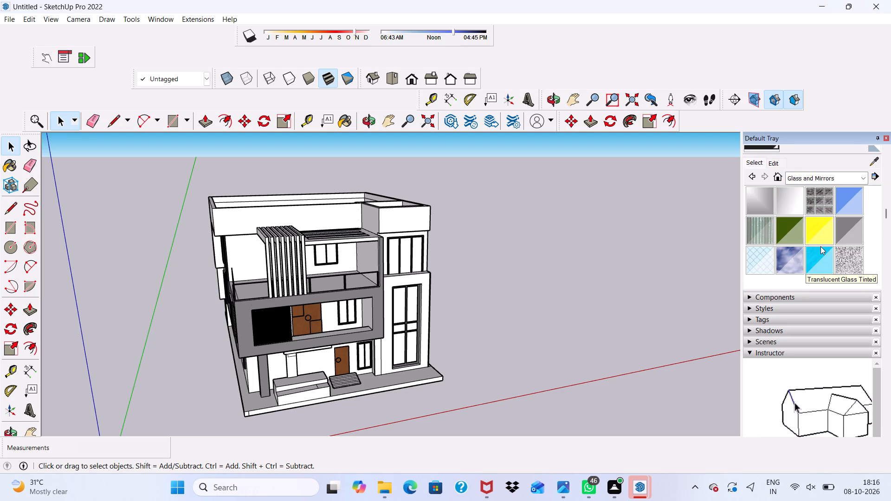
scroll(807, 256, down, 2)
scroll(802, 242, up, 5)
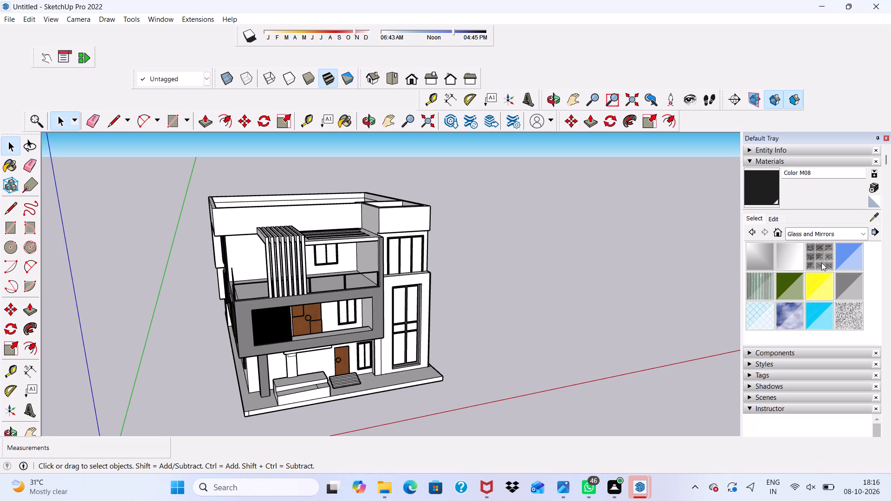
Examine the house's front windows and the available glass materials to choose one for the panes.
scroll(582, 291, down, 1)
scroll(612, 263, down, 3)
scroll(535, 272, down, 2)
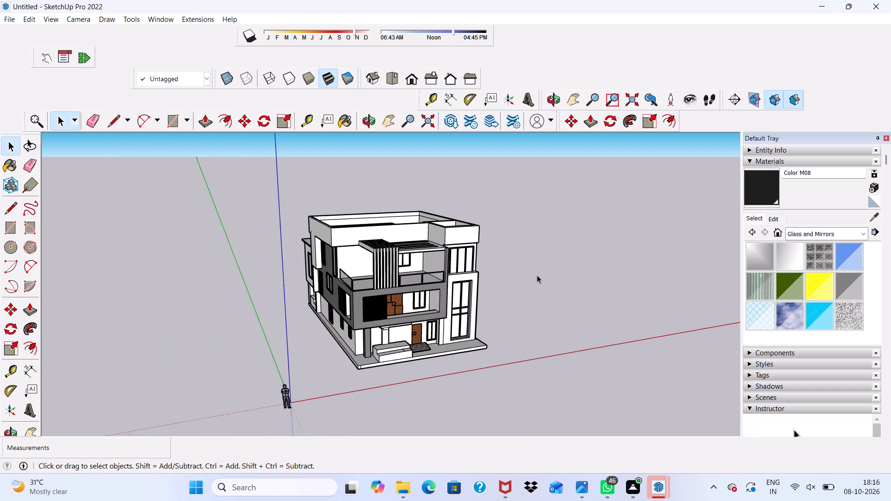
scroll(513, 248, up, 6)
scroll(515, 248, down, 5)
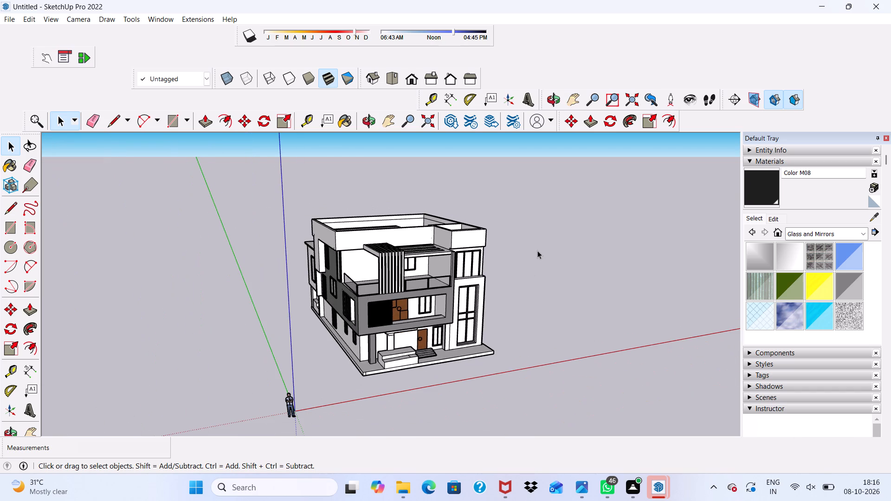
click(537, 250)
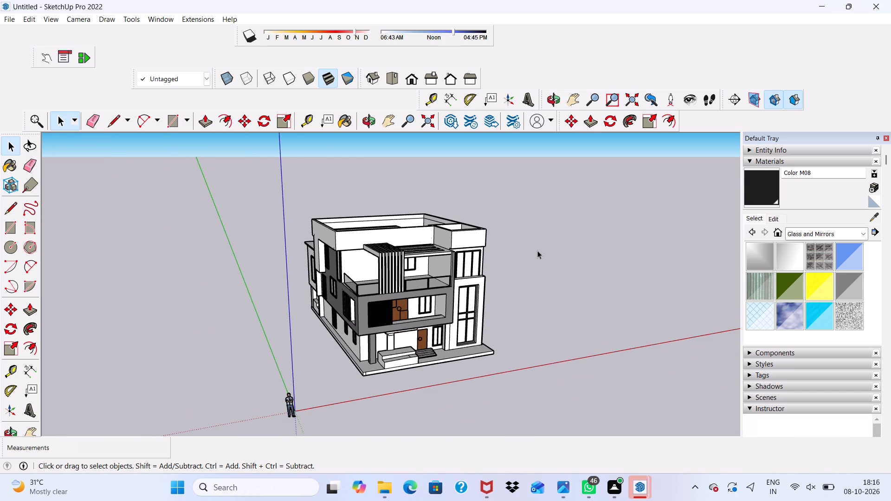
scroll(443, 359, down, 6)
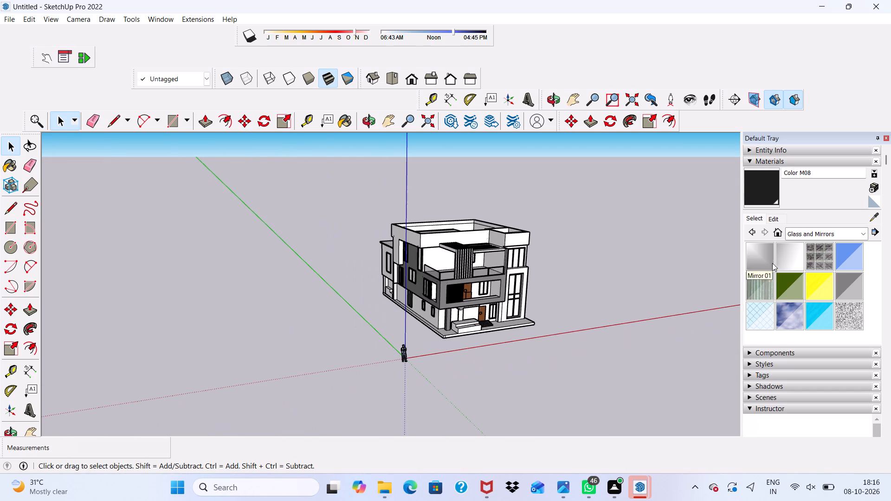
scroll(772, 263, down, 3)
scroll(663, 297, up, 8)
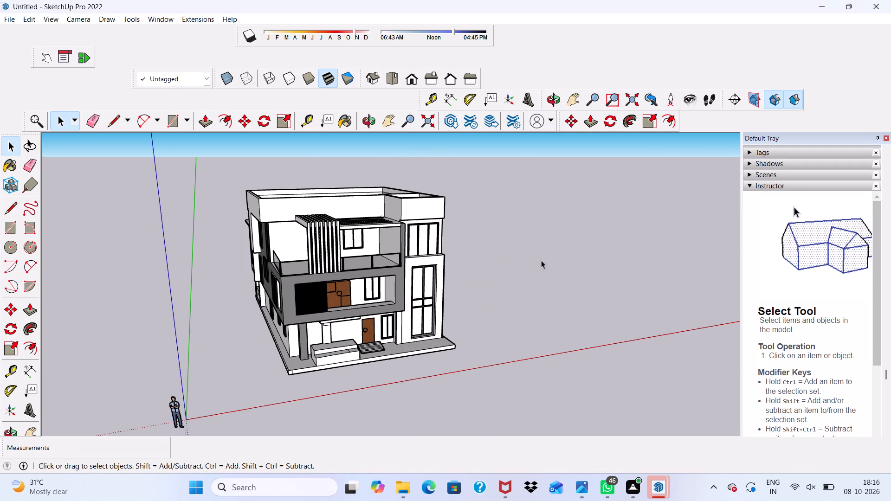
scroll(541, 260, up, 2)
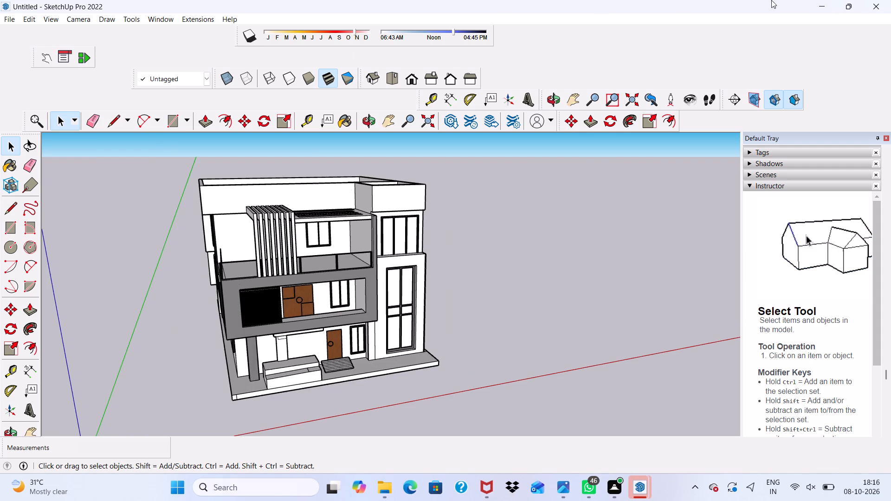
scroll(617, 259, up, 4)
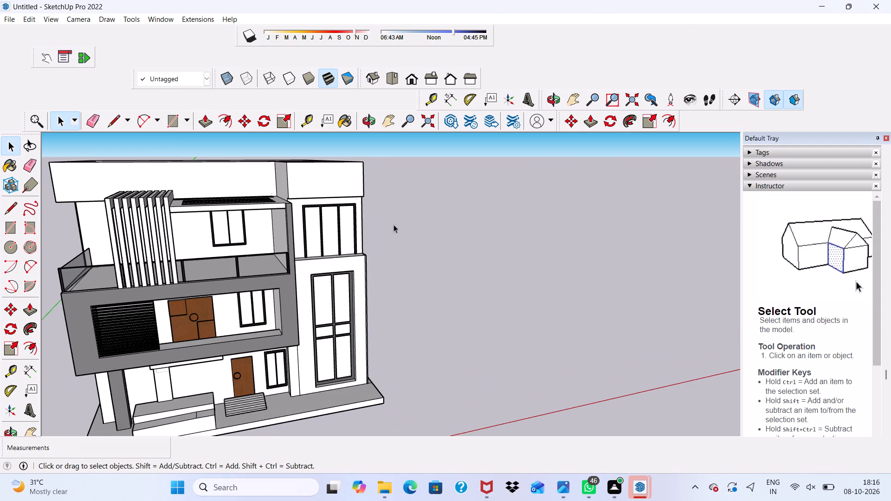
Paint the three panes of the side block's upper-floor front window with Translucent Glass Gray.
scroll(346, 258, down, 1)
middle_drag(346, 258, 167, 227)
scroll(327, 237, up, 7)
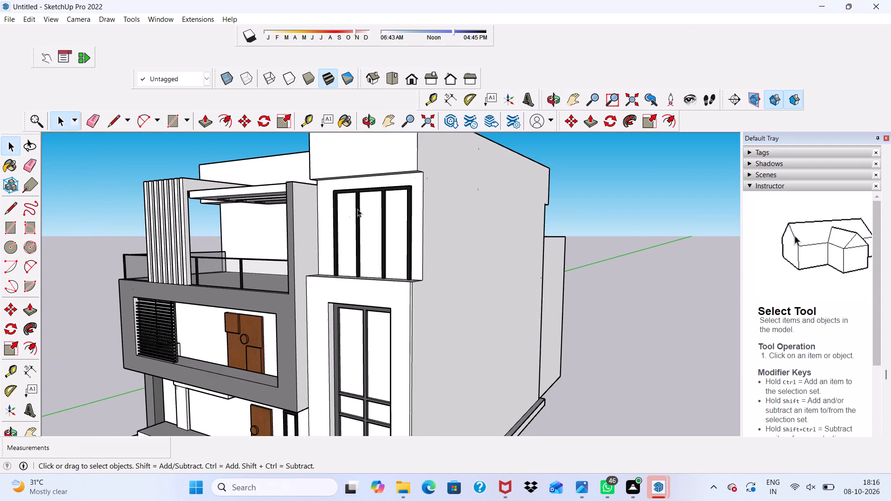
scroll(826, 230, up, 4)
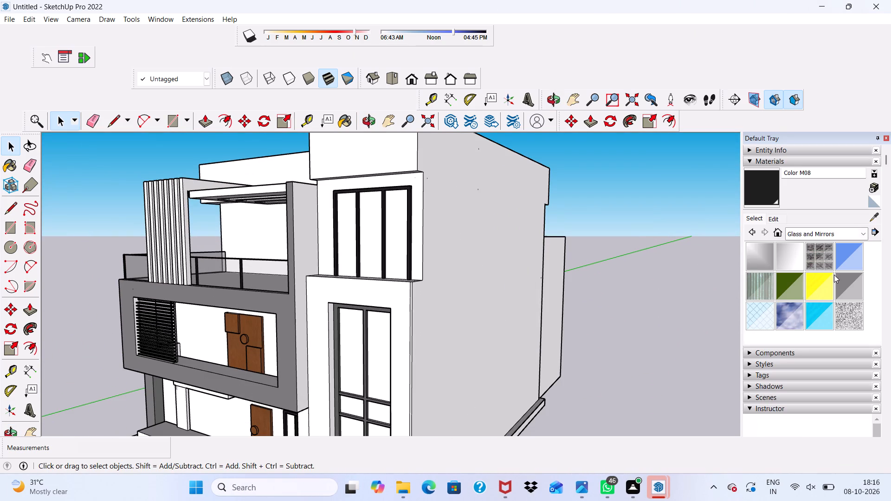
click(849, 278)
scroll(503, 217, up, 3)
scroll(294, 202, up, 3)
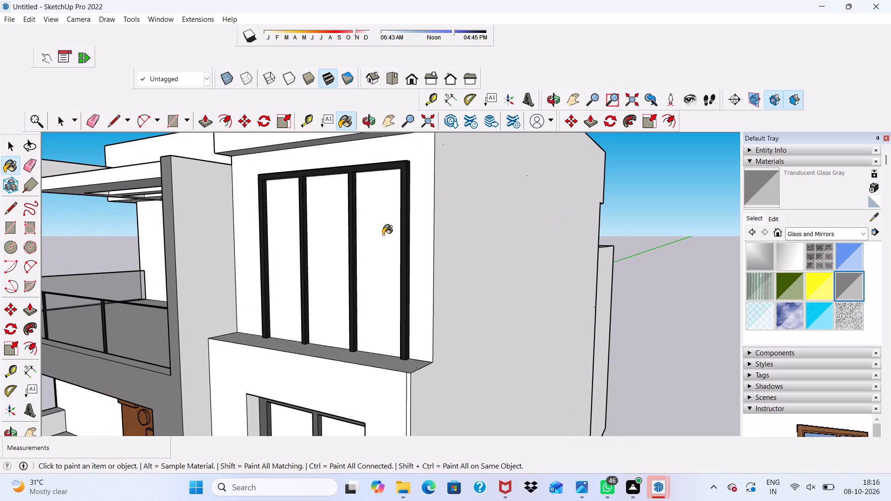
click(383, 235)
scroll(318, 241, up, 3)
click(335, 231)
click(271, 221)
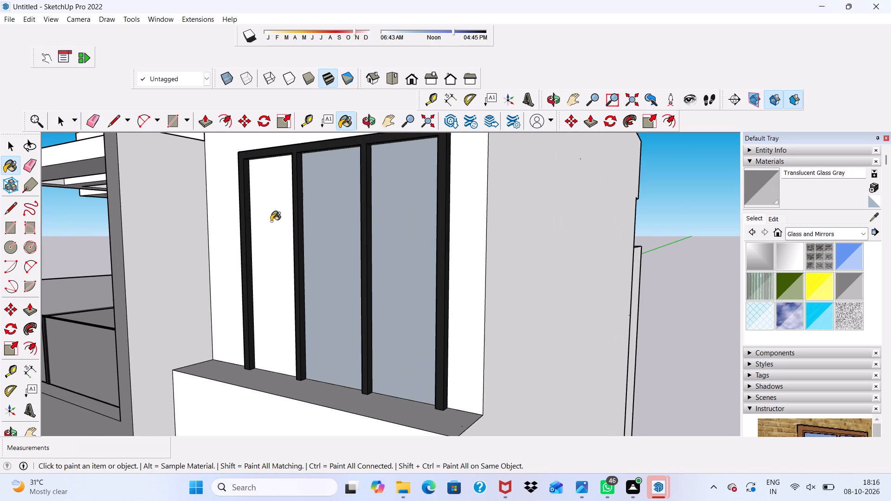
Paint the two upper panes of the side block's tall front window with Translucent Glass Gray.
scroll(277, 216, down, 14)
middle_drag(513, 316, 705, 336)
scroll(513, 316, down, 1)
scroll(561, 341, up, 2)
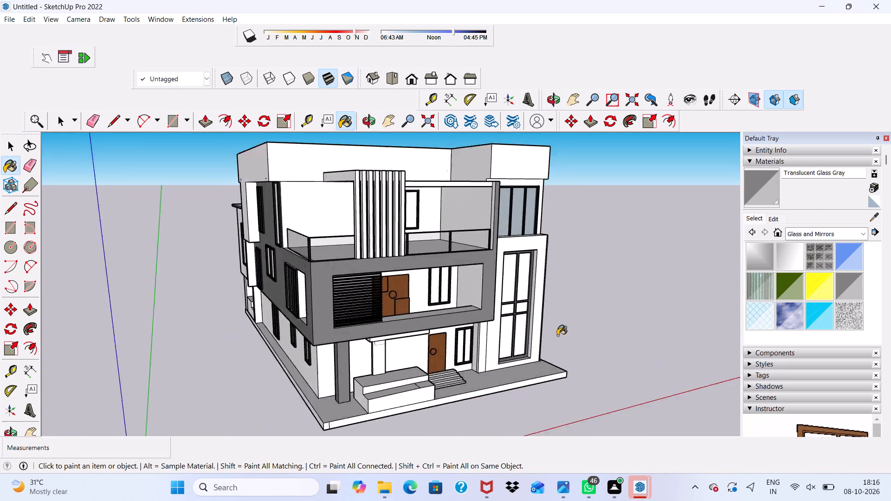
scroll(557, 335, up, 7)
click(485, 275)
scroll(543, 252, up, 2)
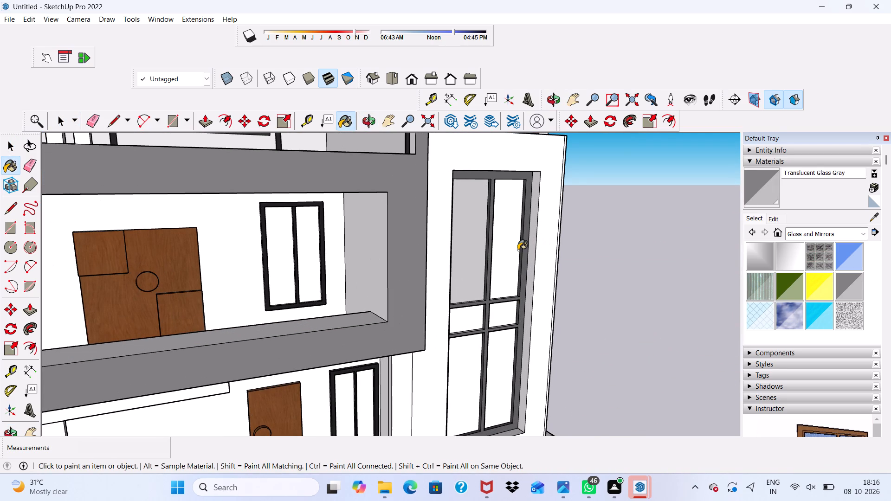
click(518, 250)
Paint the two middle and two lower panes of the side block's tall front window with Translucent Glass Gray.
scroll(518, 250, down, 2)
scroll(759, 271, down, 2)
scroll(865, 206, up, 1)
click(859, 225)
scroll(859, 225, down, 3)
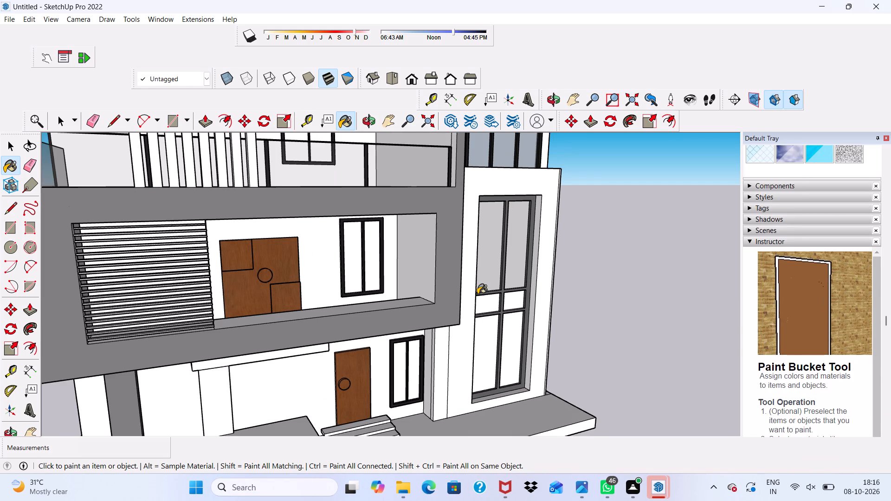
scroll(475, 329, up, 4)
click(499, 285)
scroll(572, 296, up, 2)
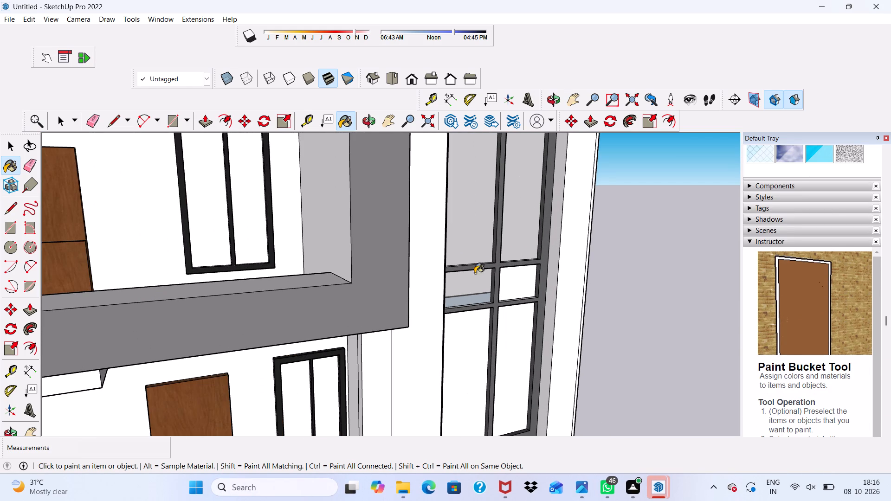
click(521, 279)
click(467, 334)
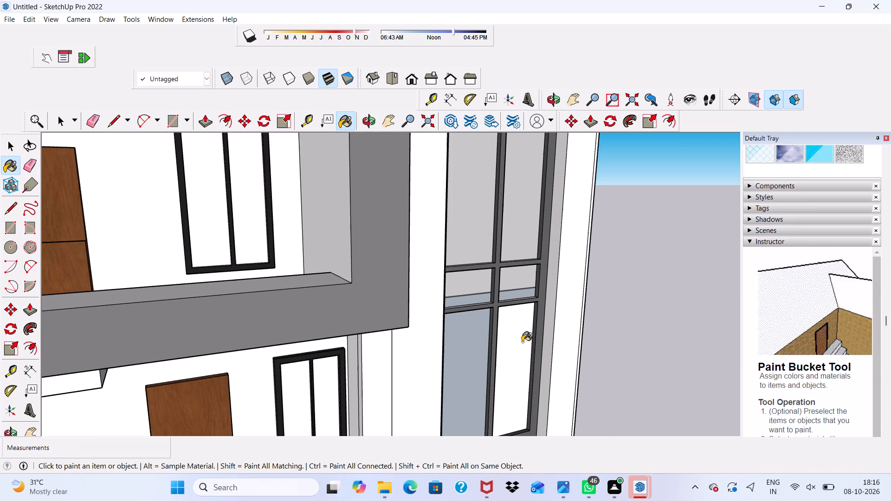
click(522, 342)
Paint both panes of the ground-floor front window beside the entrance door with Translucent Glass Gray.
scroll(521, 330, down, 11)
scroll(487, 350, up, 10)
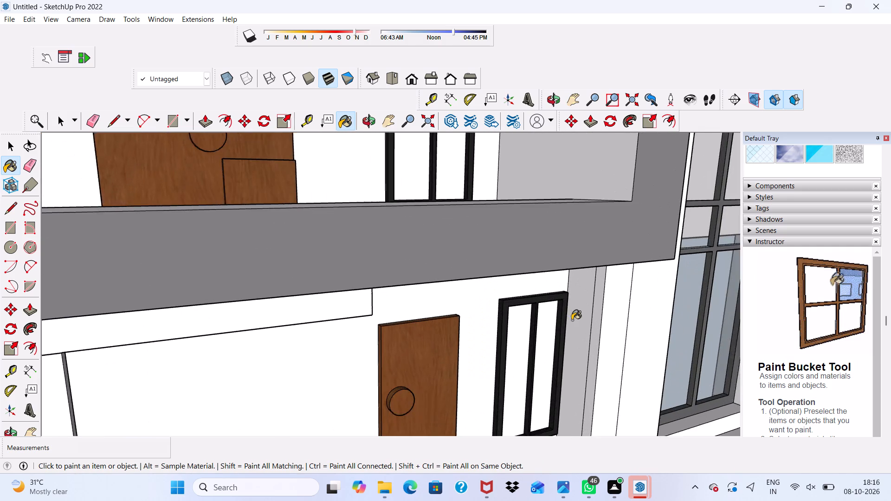
scroll(572, 320, up, 3)
click(507, 328)
scroll(517, 326, up, 4)
click(558, 315)
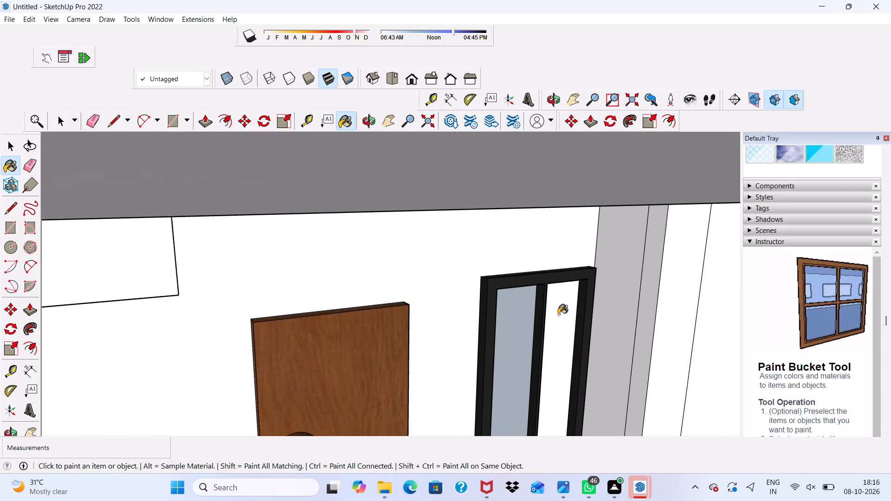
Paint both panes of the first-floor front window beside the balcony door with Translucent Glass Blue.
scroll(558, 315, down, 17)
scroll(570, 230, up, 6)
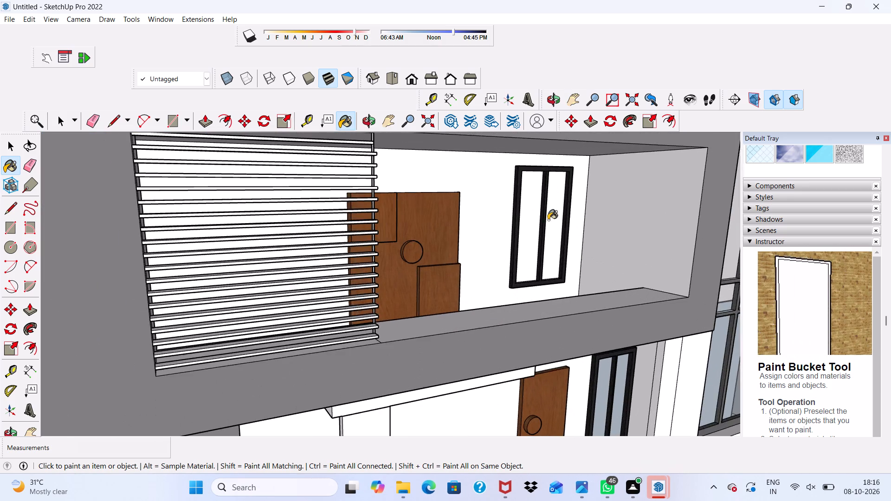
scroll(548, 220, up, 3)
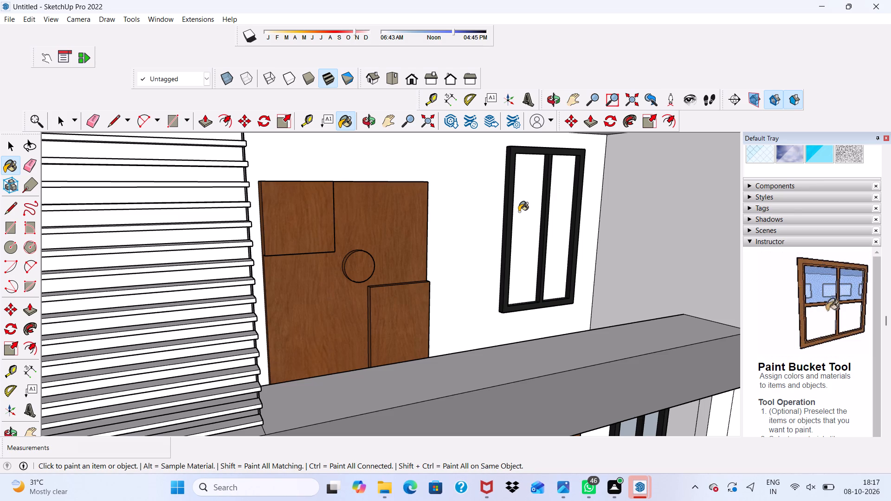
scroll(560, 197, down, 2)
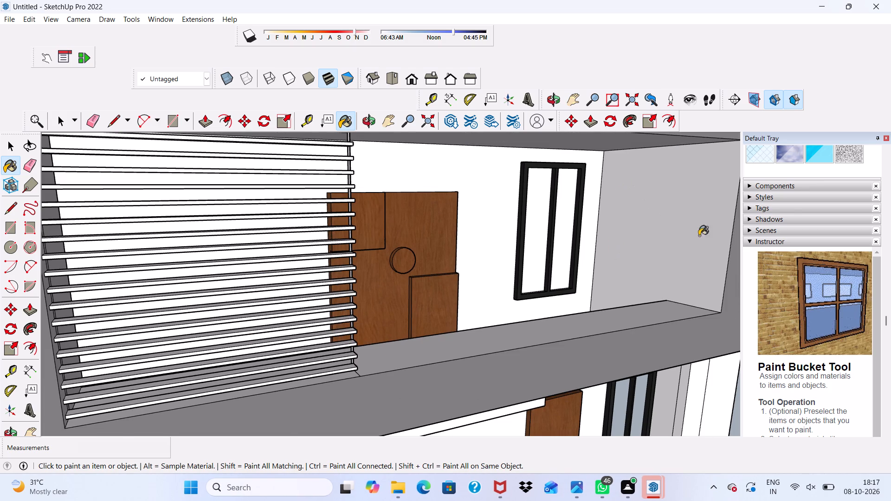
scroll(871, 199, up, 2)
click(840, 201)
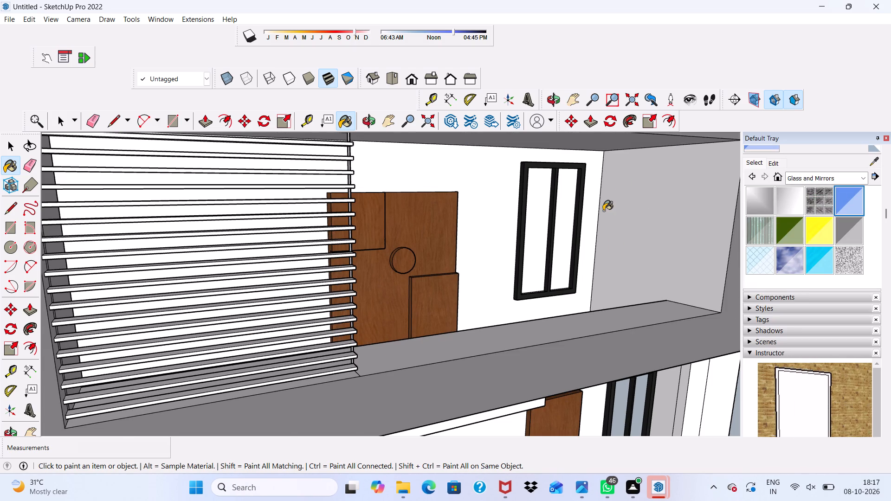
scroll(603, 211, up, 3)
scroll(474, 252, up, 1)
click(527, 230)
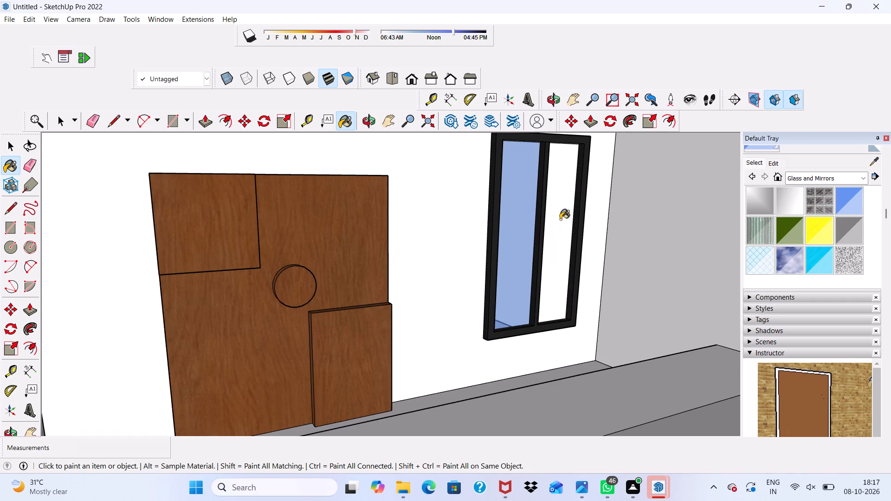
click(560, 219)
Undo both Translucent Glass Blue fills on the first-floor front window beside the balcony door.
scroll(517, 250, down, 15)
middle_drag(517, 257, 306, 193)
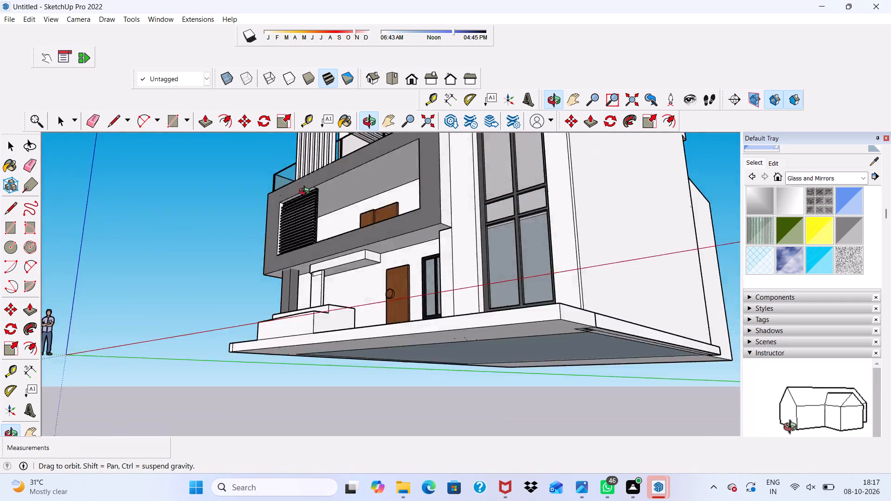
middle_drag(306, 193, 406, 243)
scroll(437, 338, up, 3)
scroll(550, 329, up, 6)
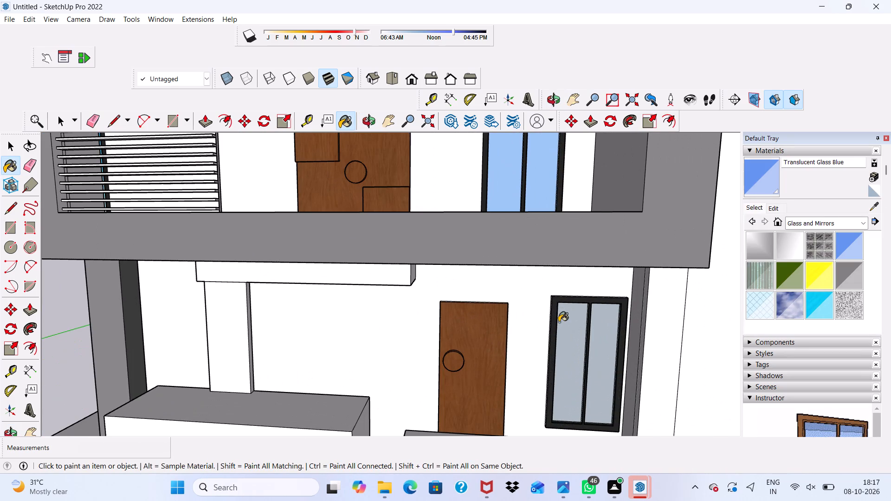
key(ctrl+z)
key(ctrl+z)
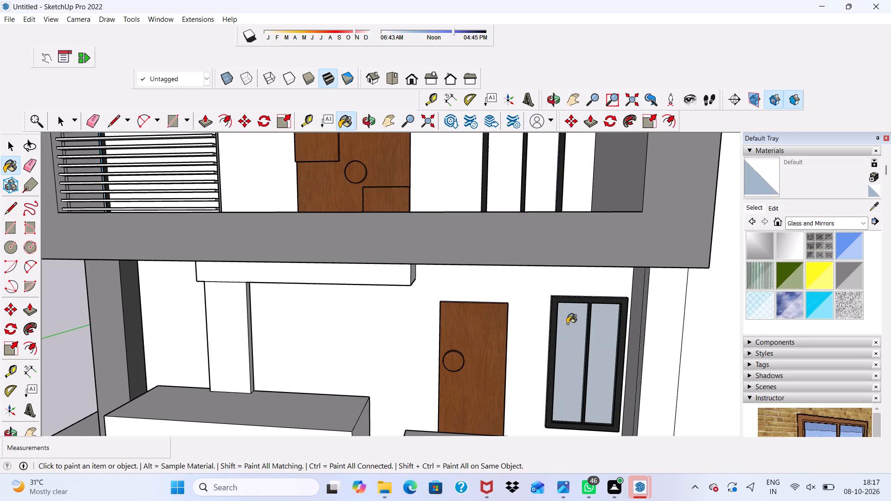
Paint both panes of the first-floor front window beside the balcony door with Translucent Glass Gray.
click(850, 275)
scroll(613, 155, up, 2)
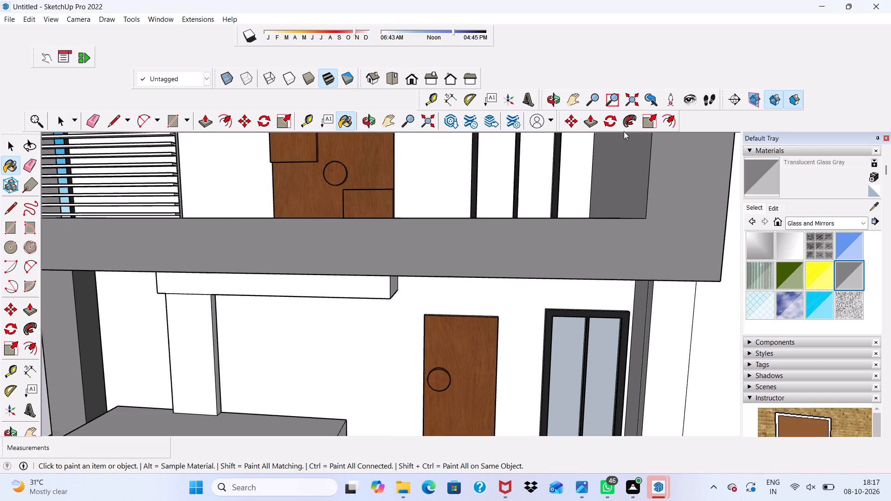
scroll(505, 209, up, 2)
click(497, 198)
click(543, 195)
Paint the four panes of the large first-floor window on the side facade, next to the balcony corner, with Translucent Glass Gray.
scroll(543, 195, down, 11)
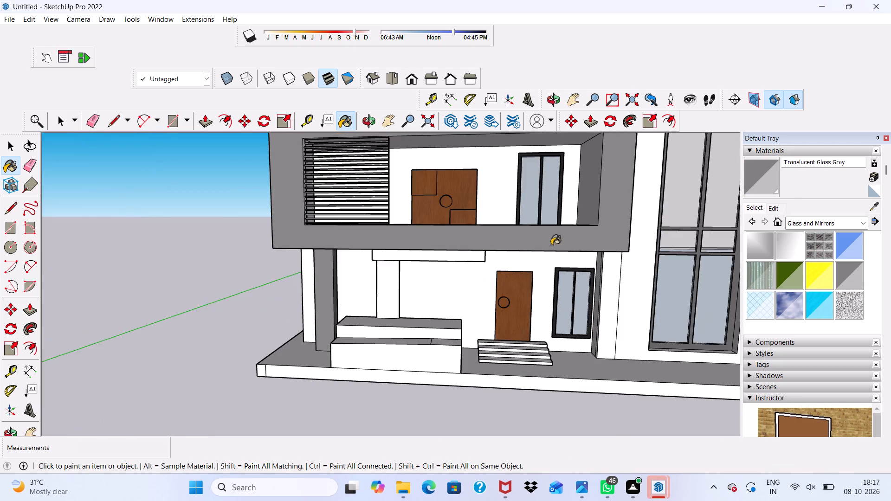
scroll(551, 245, down, 4)
middle_drag(379, 225, 677, 276)
scroll(684, 222, down, 1)
scroll(510, 276, up, 4)
scroll(334, 142, up, 6)
click(354, 180)
click(321, 180)
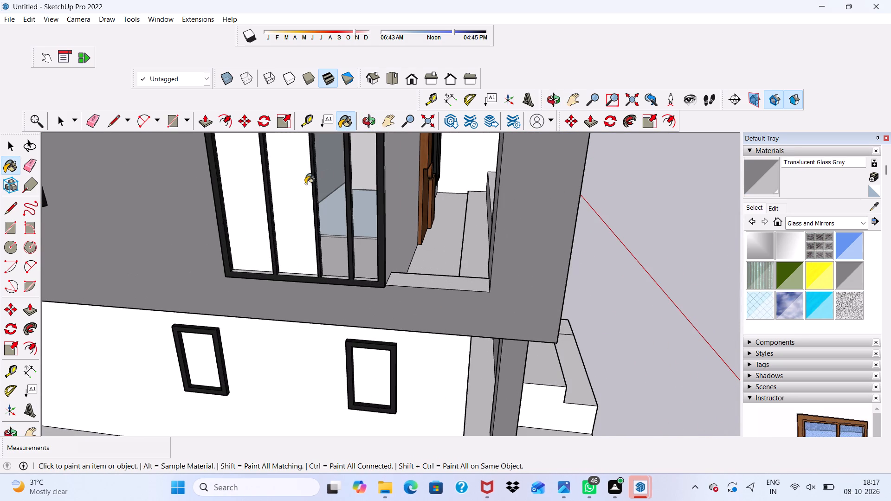
click(282, 188)
click(243, 186)
Paint the panes of the two small single-pane windows on the side facade's ground floor with Translucent Glass Gray.
scroll(242, 182, down, 5)
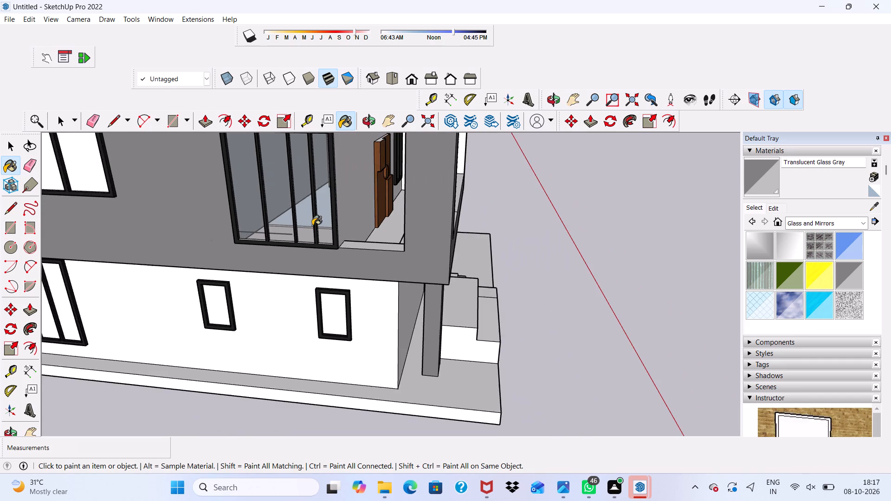
middle_drag(301, 251, 233, 131)
scroll(328, 275, up, 7)
click(293, 248)
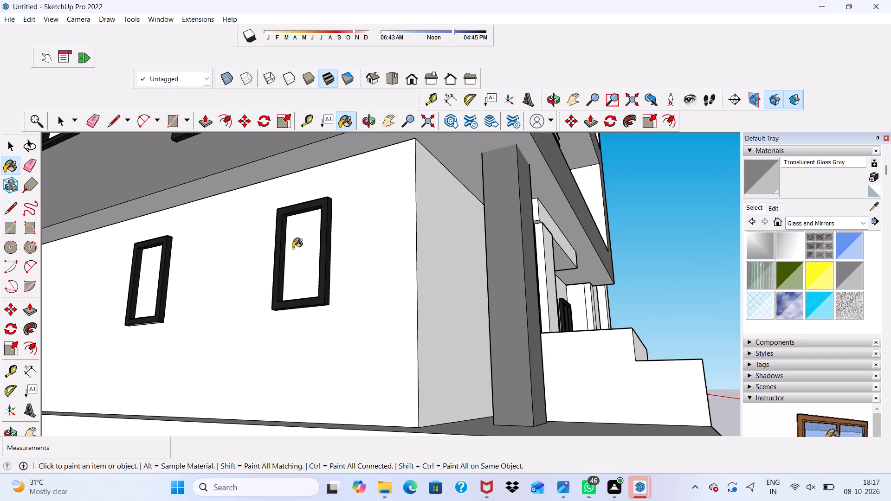
scroll(291, 248, down, 3)
scroll(155, 249, up, 2)
click(170, 271)
Paint both panes of the tall two-pane window on the side facade's ground floor with Translucent Glass Gray.
scroll(170, 259, down, 6)
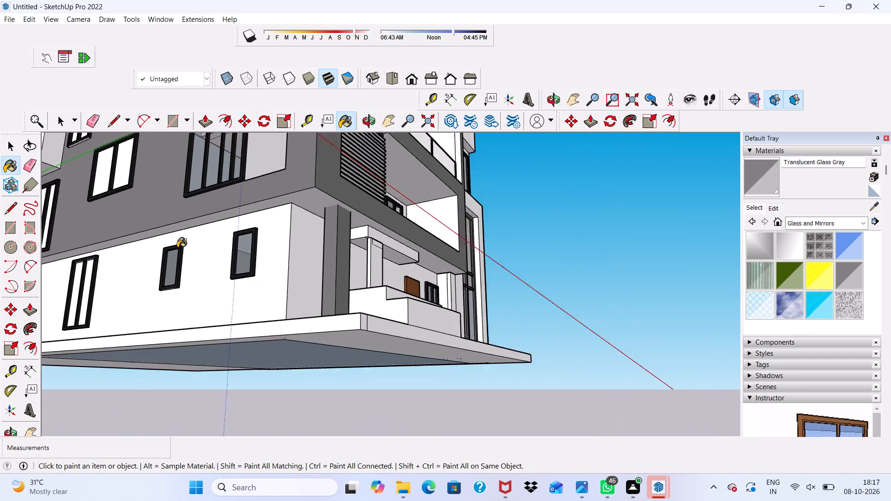
scroll(177, 248, down, 5)
scroll(122, 265, up, 3)
scroll(68, 281, down, 1)
scroll(55, 294, up, 15)
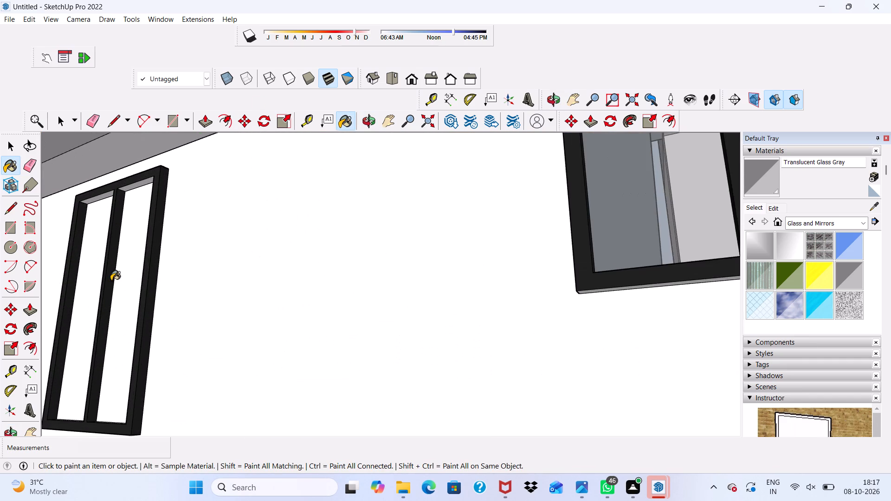
click(124, 282)
scroll(108, 276, up, 2)
click(101, 273)
Paint both panes of the wide two-pane window in the middle of the side facade's first floor with Translucent Glass Gray.
scroll(89, 268, down, 6)
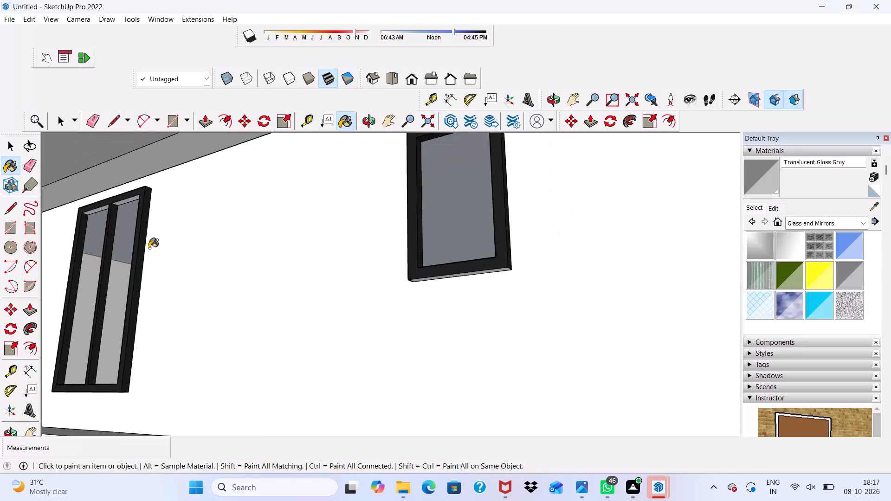
scroll(149, 248, down, 4)
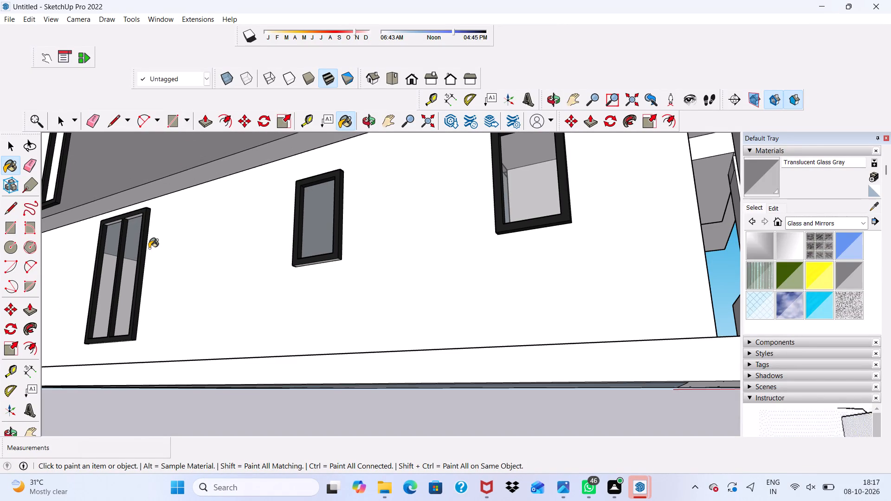
scroll(221, 267, down, 4)
scroll(242, 266, up, 4)
scroll(242, 266, down, 5)
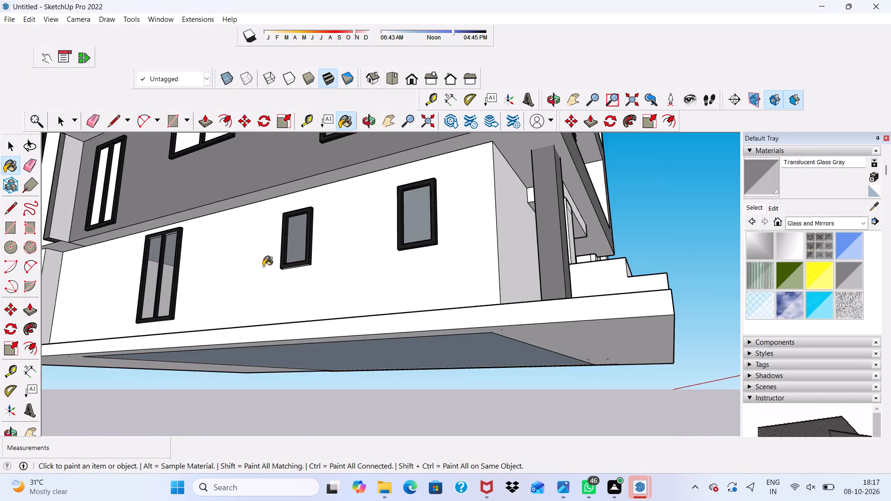
scroll(263, 266, down, 4)
scroll(224, 278, down, 8)
scroll(183, 253, up, 6)
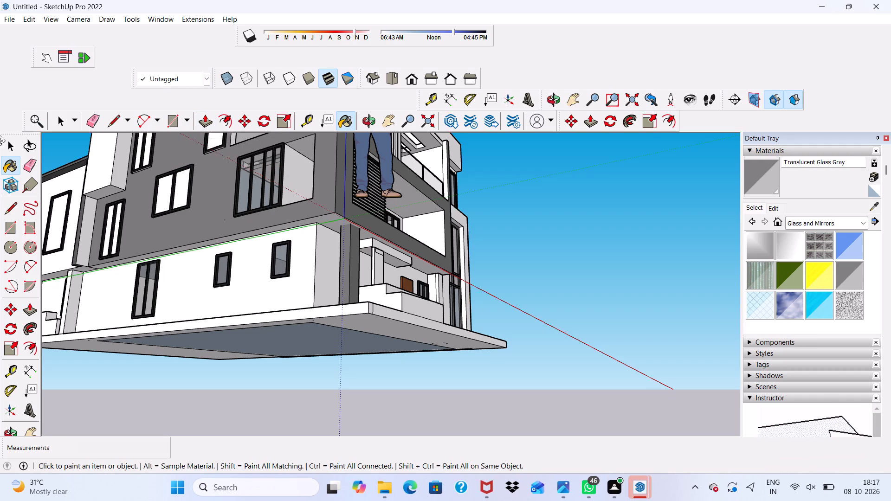
scroll(94, 228, down, 1)
scroll(160, 227, up, 1)
scroll(160, 231, down, 8)
scroll(83, 216, up, 12)
middle_drag(177, 240, 212, 287)
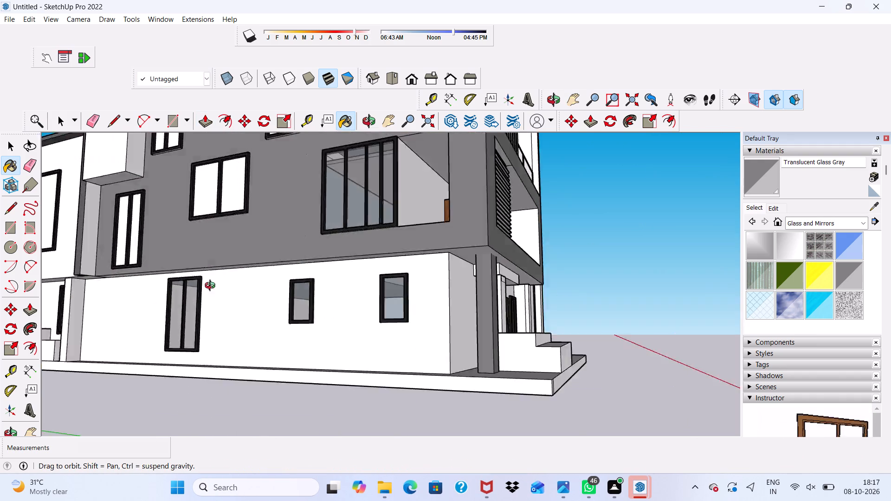
middle_drag(212, 287, 282, 332)
scroll(285, 277, up, 3)
click(297, 245)
click(226, 232)
Paint both panes of the tall two-pane window on the side facade's first floor with Translucent Glass Gray.
scroll(220, 232, down, 3)
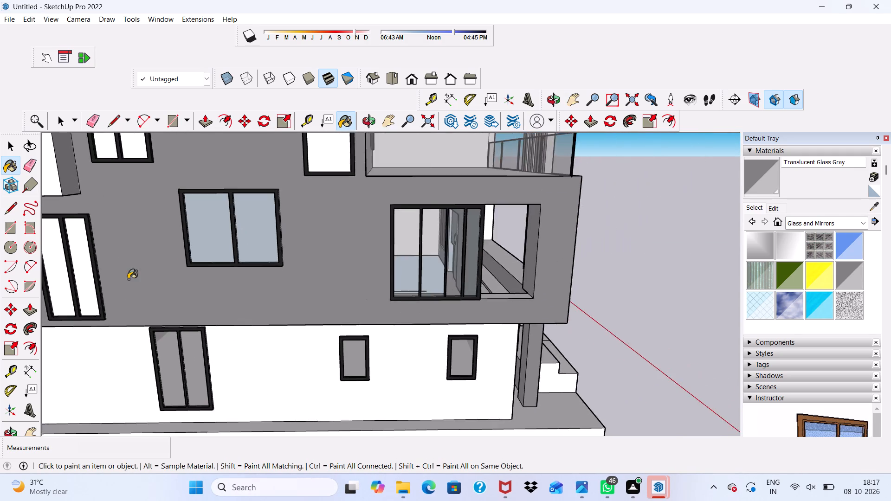
scroll(118, 278, up, 2)
click(77, 276)
click(51, 281)
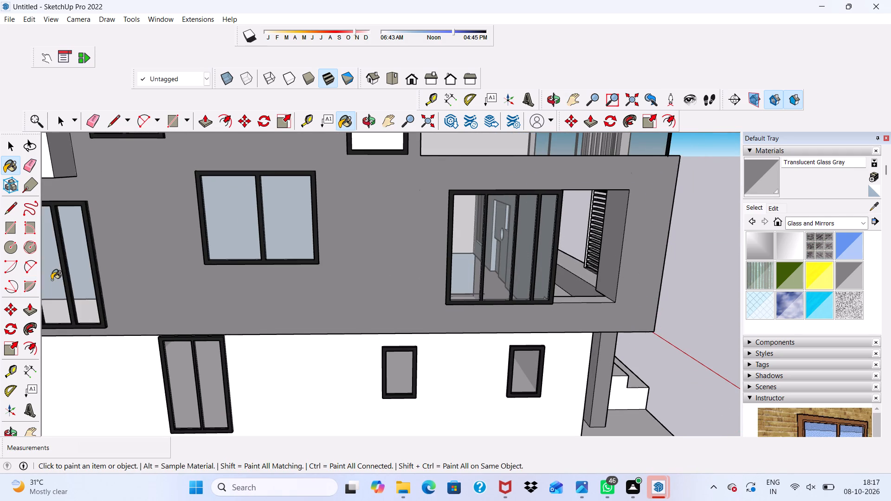
Paint the panes of the tall single-pane and two-pane windows on the side facade's top floor with Translucent Glass Gray.
scroll(53, 271, down, 13)
scroll(139, 258, down, 4)
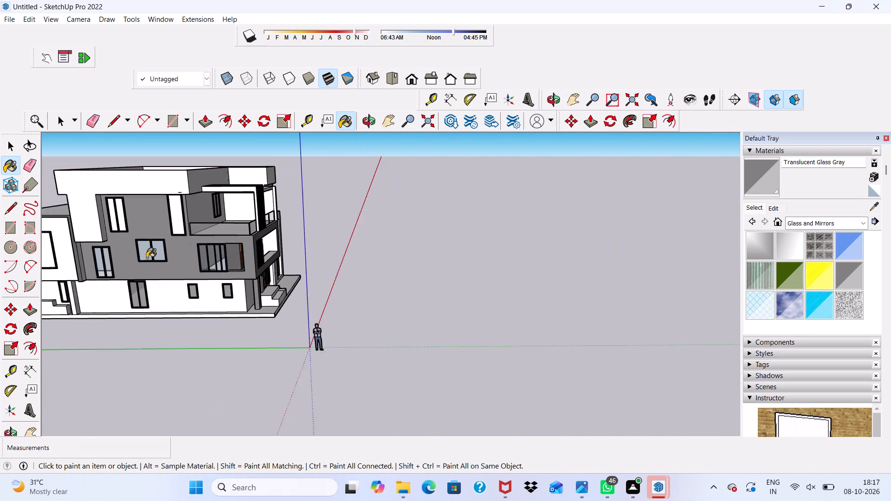
scroll(154, 251, up, 7)
click(187, 202)
scroll(138, 206, up, 2)
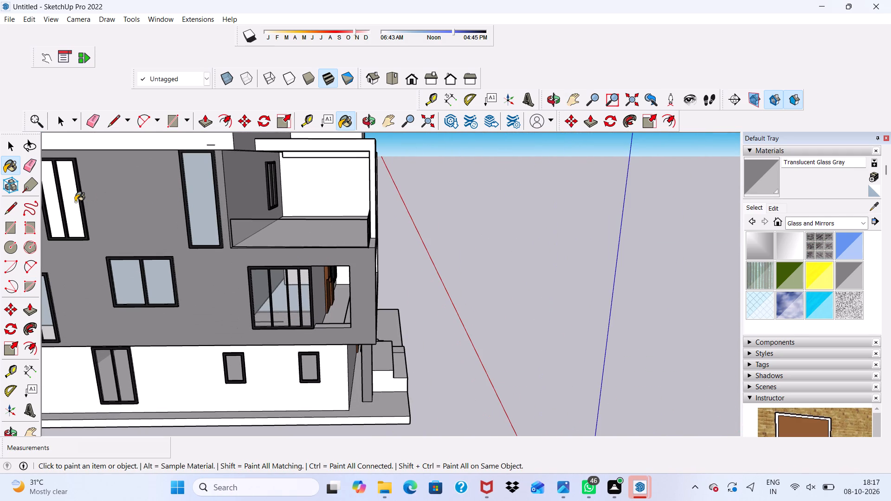
click(75, 192)
scroll(58, 205, up, 3)
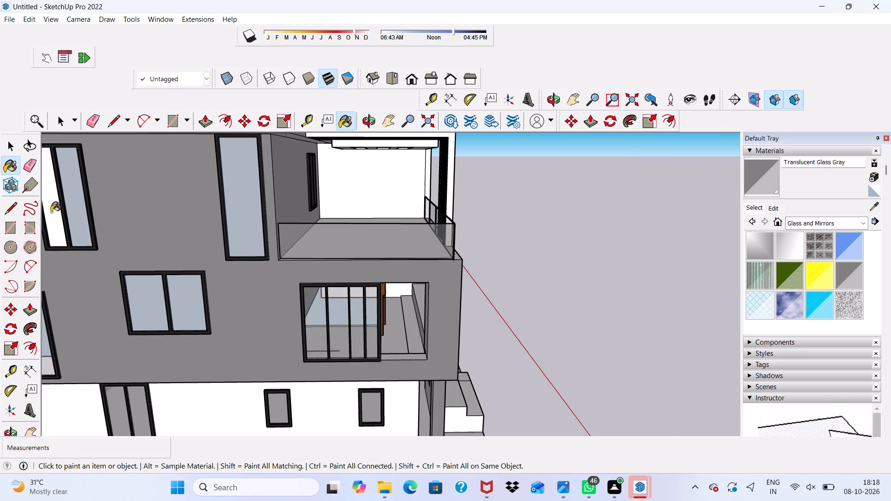
click(58, 211)
Paint the rear section's large upper-floor window pane and the narrow ground-floor window pane below it with Translucent Glass Gray.
scroll(57, 205, down, 14)
scroll(329, 289, down, 1)
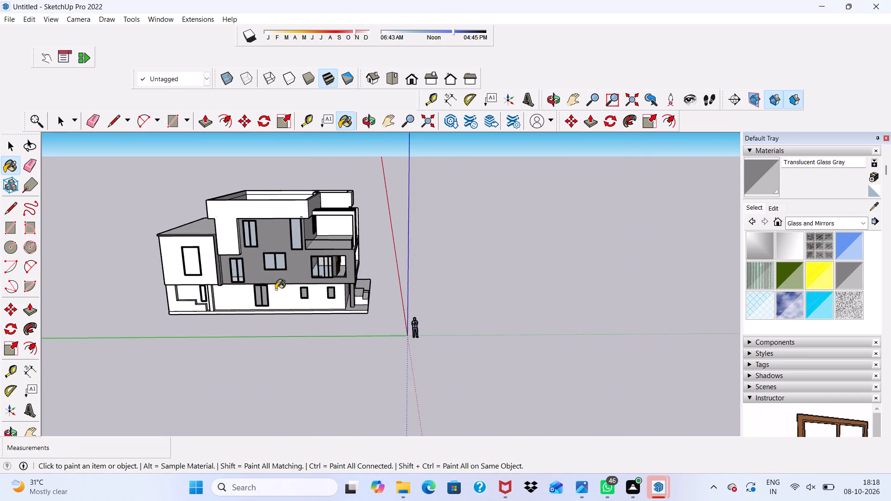
middle_drag(276, 289, 449, 223)
scroll(185, 235, up, 10)
click(278, 218)
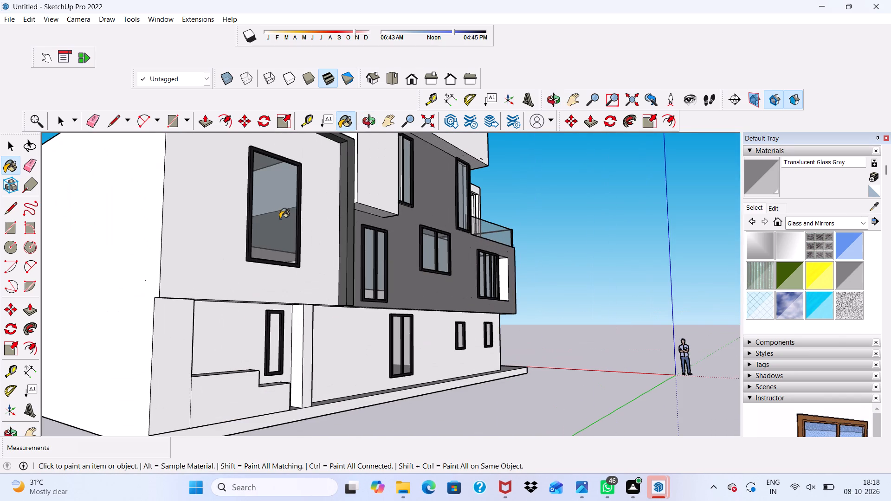
scroll(282, 365, up, 8)
click(270, 320)
scroll(270, 320, down, 4)
middle_drag(395, 328, 235, 321)
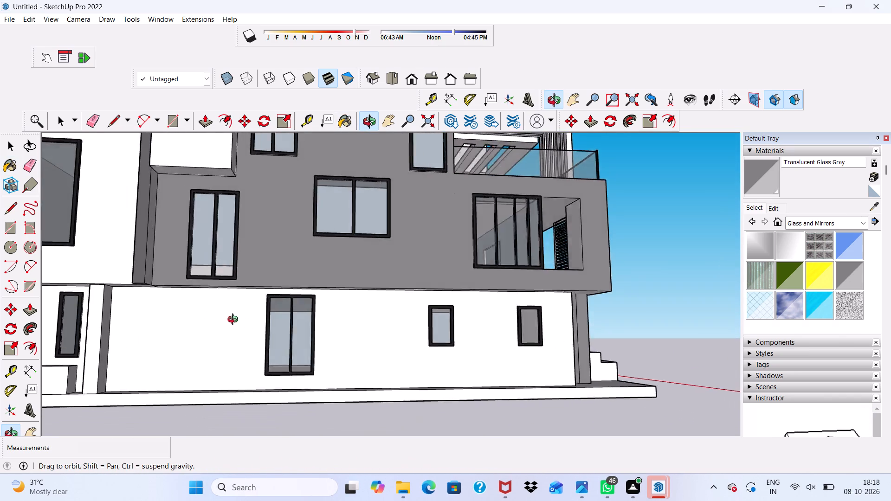
Paint both panes of the front facade's top-floor terrace window with Translucent Glass Gray.
middle_drag(235, 321, 155, 317)
scroll(169, 293, up, 1)
scroll(337, 276, down, 3)
middle_drag(610, 334, 326, 330)
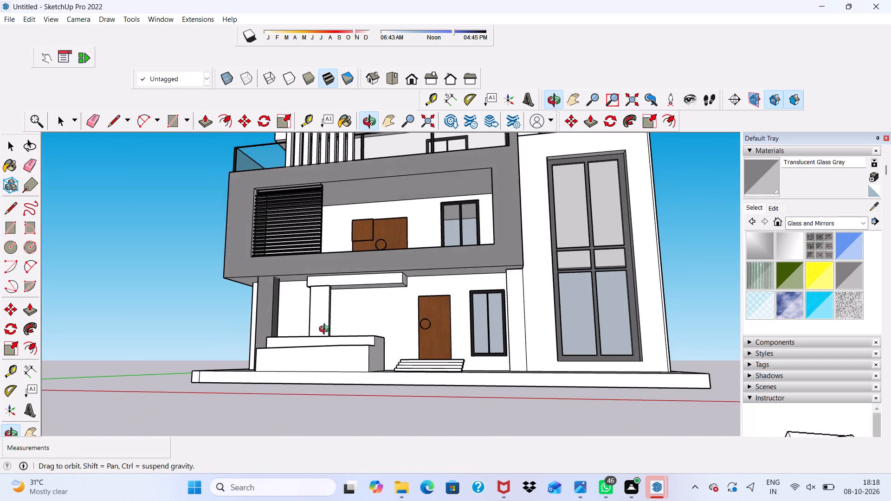
middle_drag(326, 330, 291, 400)
scroll(351, 352, down, 1)
scroll(311, 363, up, 1)
scroll(327, 342, down, 4)
scroll(402, 268, up, 7)
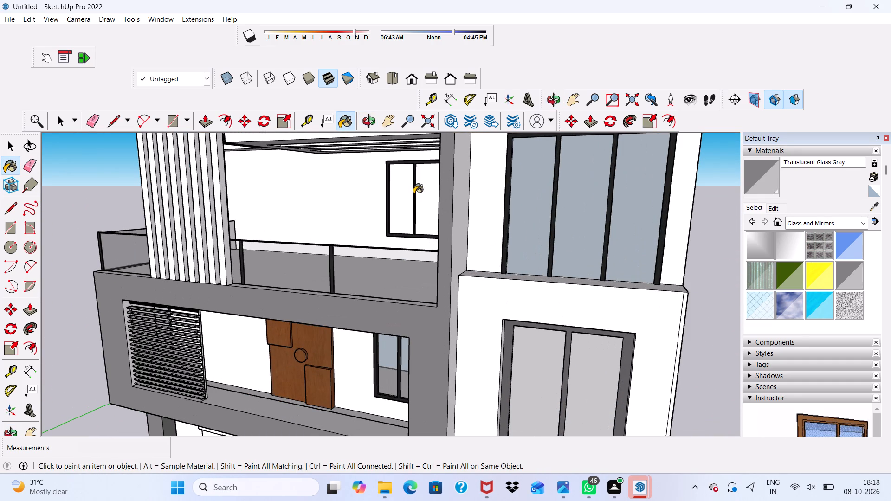
click(423, 190)
scroll(412, 194, up, 2)
click(405, 192)
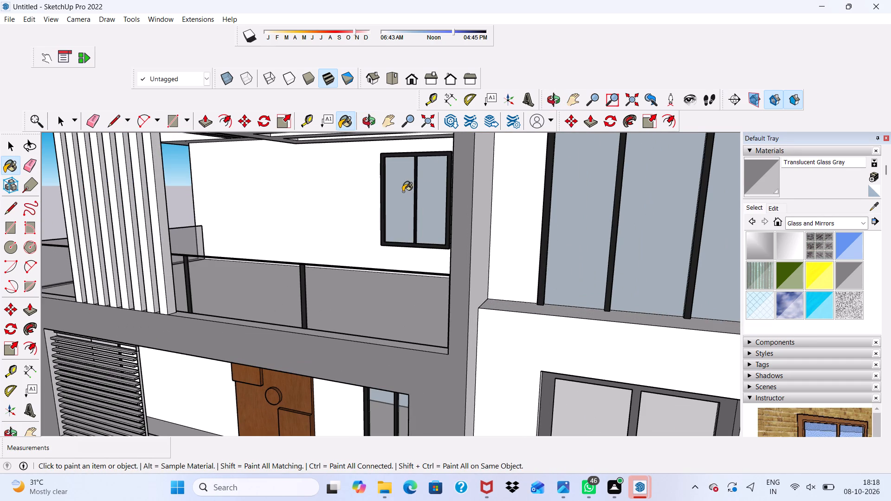
Examine the house from the front, above, the side and below to check which surfaces still lack materials.
scroll(403, 192, down, 4)
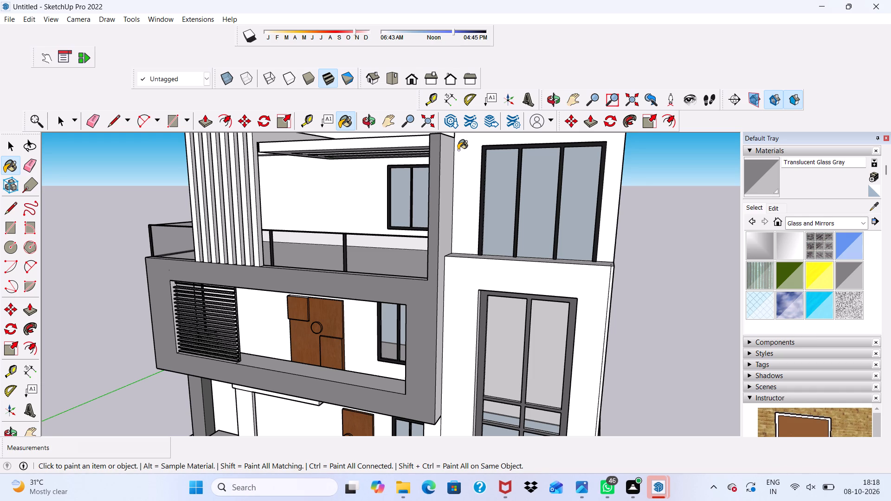
scroll(457, 155, down, 1)
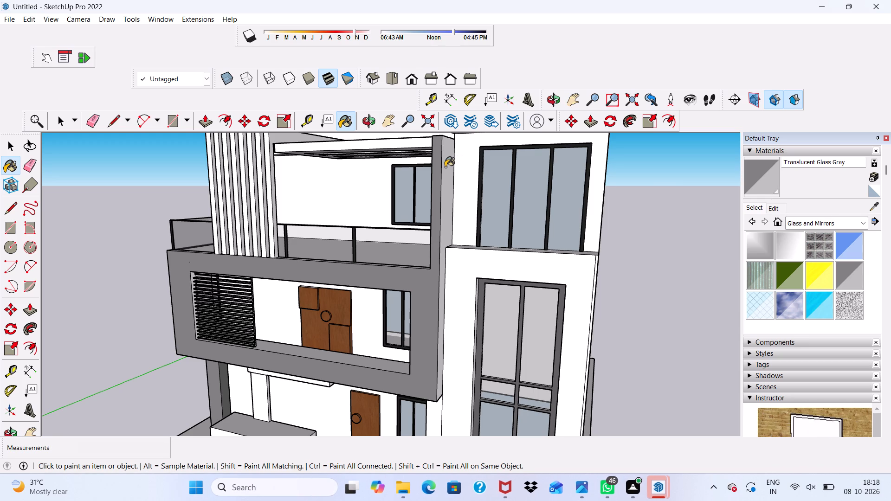
scroll(413, 211, down, 7)
scroll(384, 197, up, 2)
scroll(386, 197, down, 3)
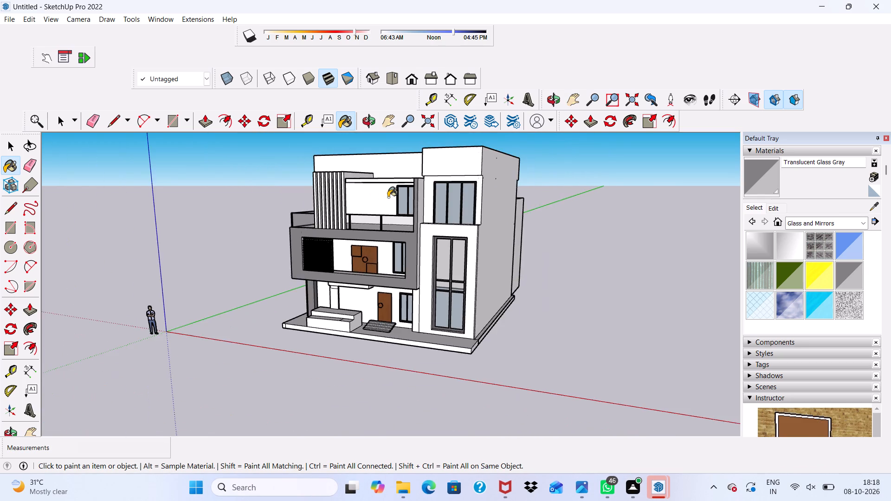
middle_drag(388, 197, 522, 182)
scroll(414, 269, up, 11)
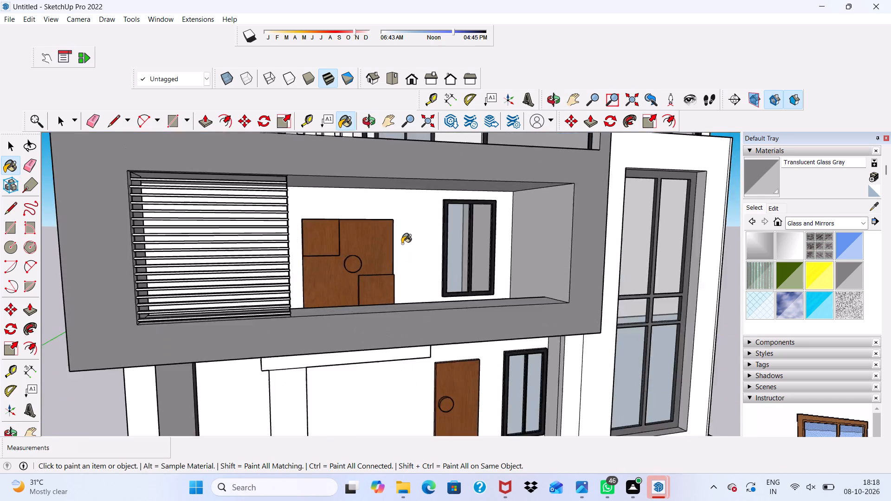
scroll(402, 244, down, 1)
middle_drag(402, 244, 283, 218)
scroll(310, 213, up, 2)
scroll(363, 205, down, 6)
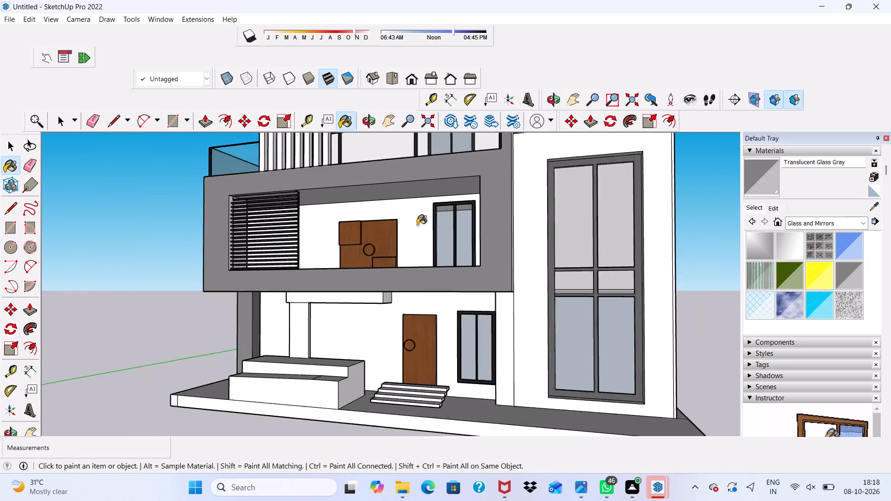
scroll(417, 225, down, 6)
scroll(465, 230, down, 4)
middle_drag(503, 247, 600, 320)
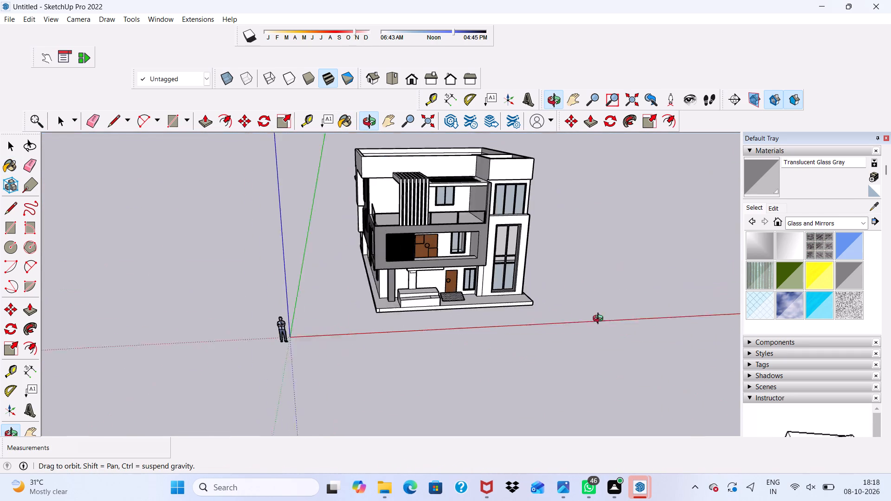
middle_drag(600, 320, 613, 322)
scroll(382, 244, up, 6)
scroll(380, 186, down, 4)
middle_drag(386, 205, 598, 199)
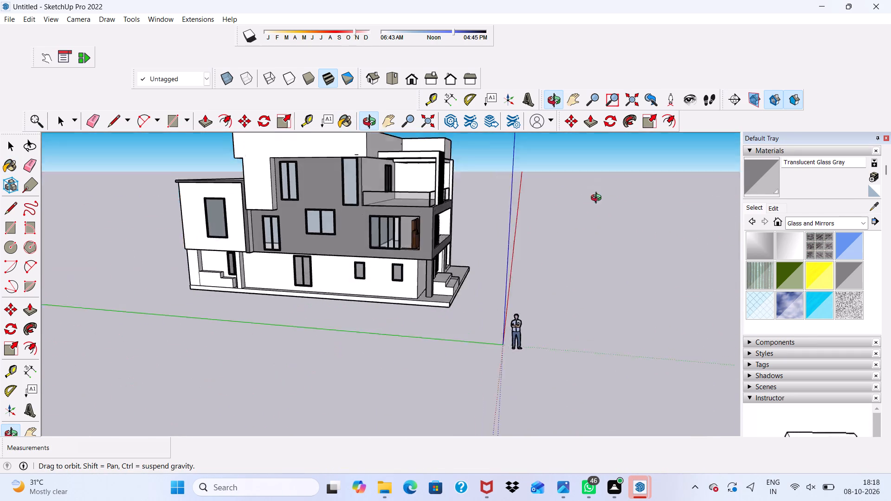
middle_drag(598, 199, 506, 261)
middle_drag(449, 234, 634, 97)
scroll(287, 259, up, 3)
scroll(300, 231, down, 4)
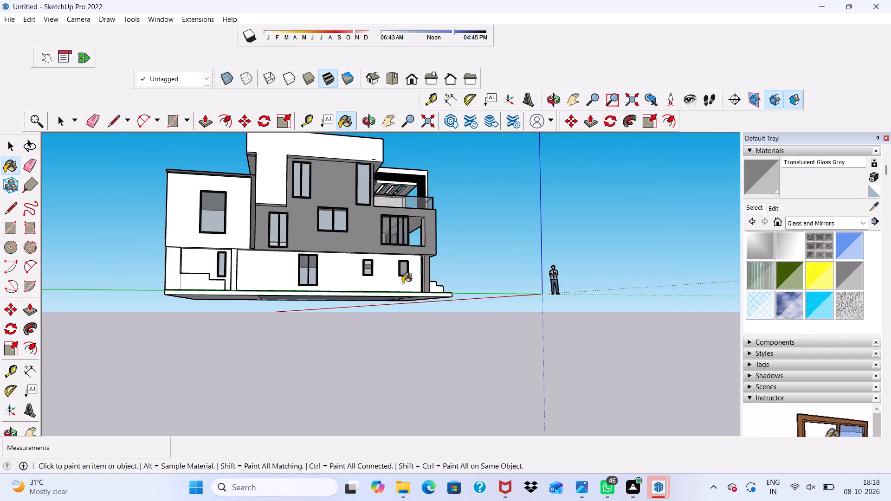
middle_drag(403, 282, 80, 263)
scroll(521, 366, up, 6)
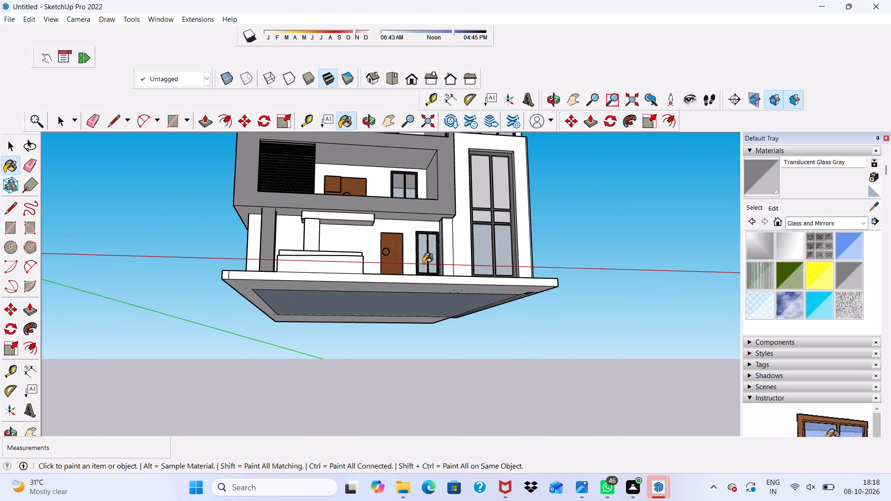
key(space)
scroll(446, 248, down, 1)
middle_drag(449, 245, 397, 349)
scroll(251, 265, up, 4)
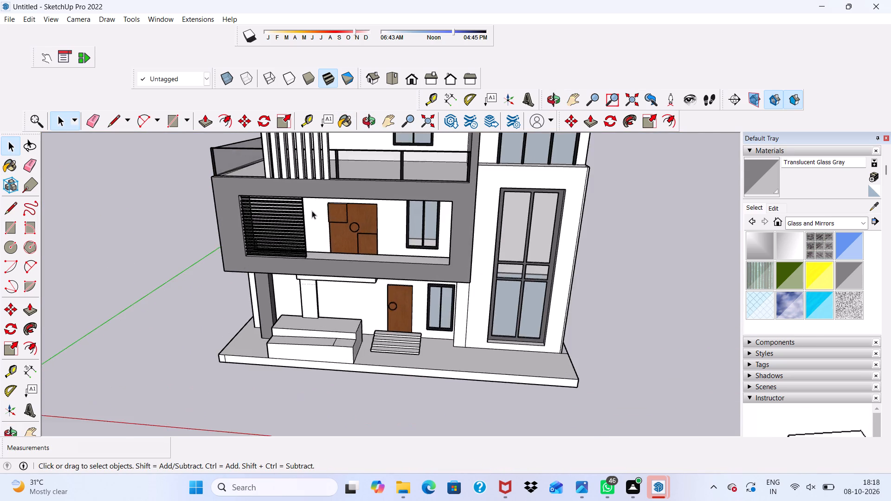
Paint the front face of one lower slat in the first-floor balcony's louvred screen with Color M04.
scroll(312, 211, up, 5)
scroll(244, 288, up, 10)
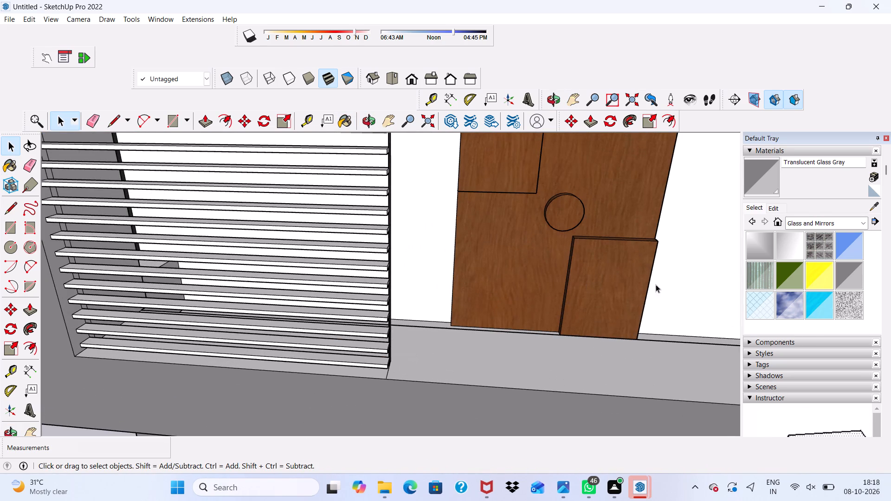
click(864, 224)
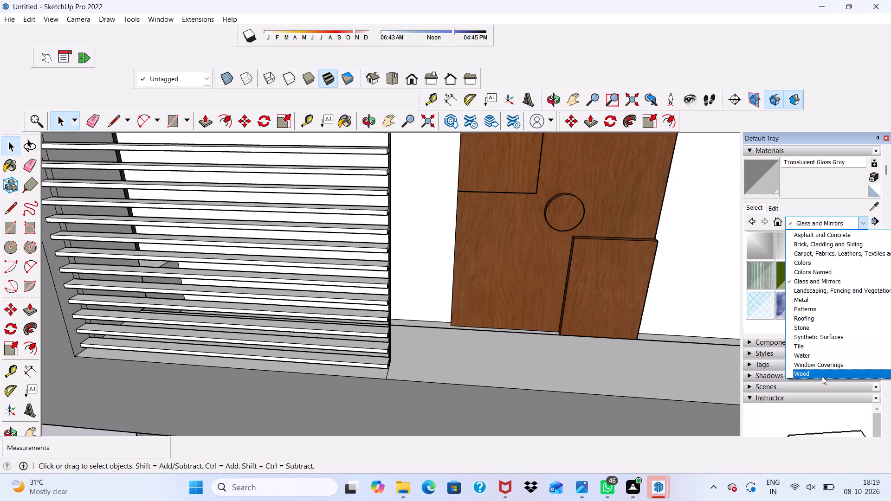
click(858, 265)
scroll(858, 265, down, 8)
scroll(858, 265, up, 1)
scroll(858, 265, down, 4)
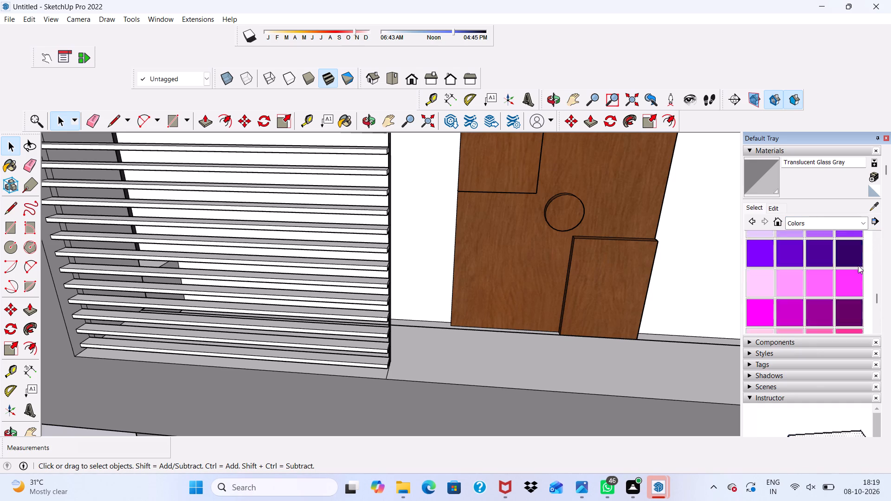
scroll(858, 265, down, 4)
scroll(835, 262, up, 1)
scroll(833, 261, down, 1)
scroll(832, 261, up, 1)
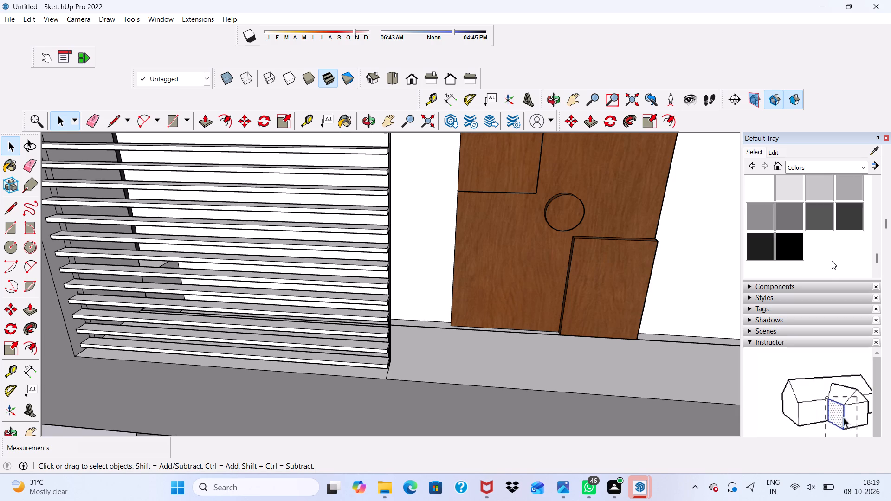
click(753, 212)
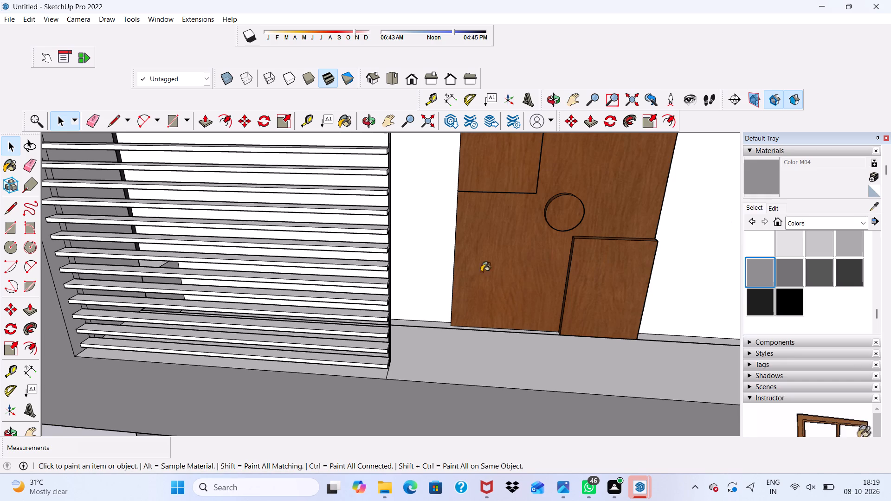
scroll(266, 347, up, 11)
click(271, 319)
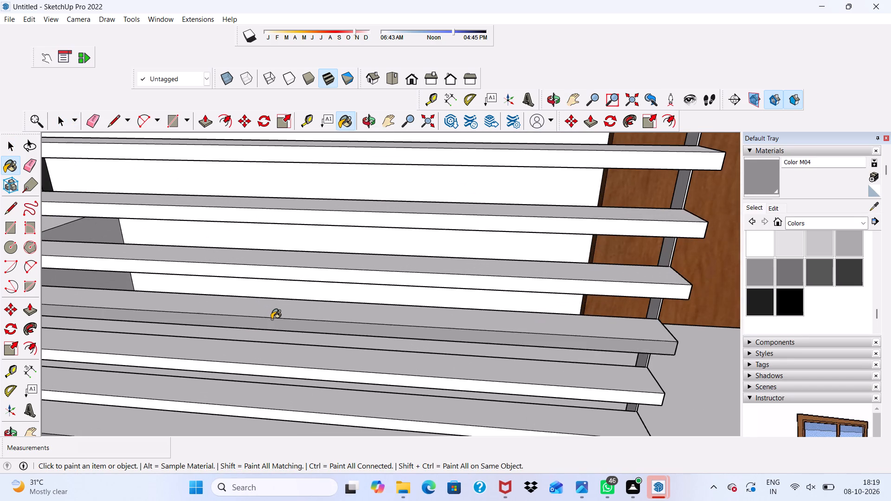
Switch to Color M05 and paint the front face of another lower slat in the balcony's louvred screen.
scroll(271, 319, up, 2)
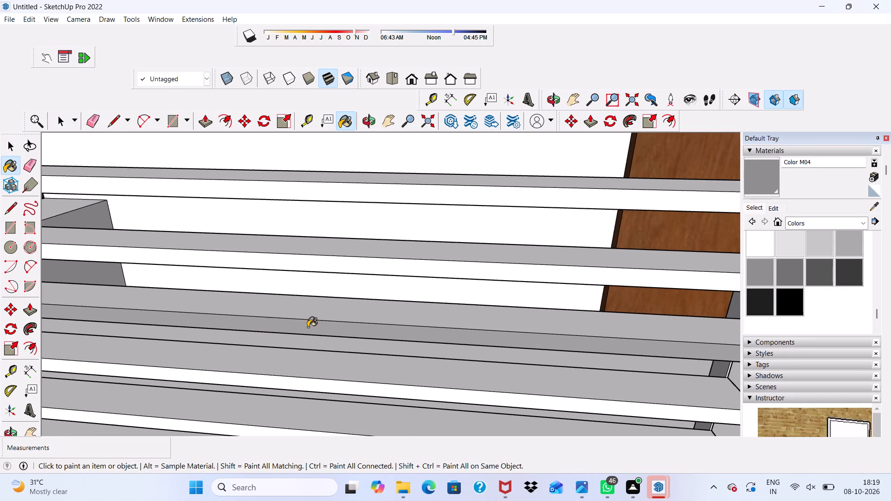
click(799, 277)
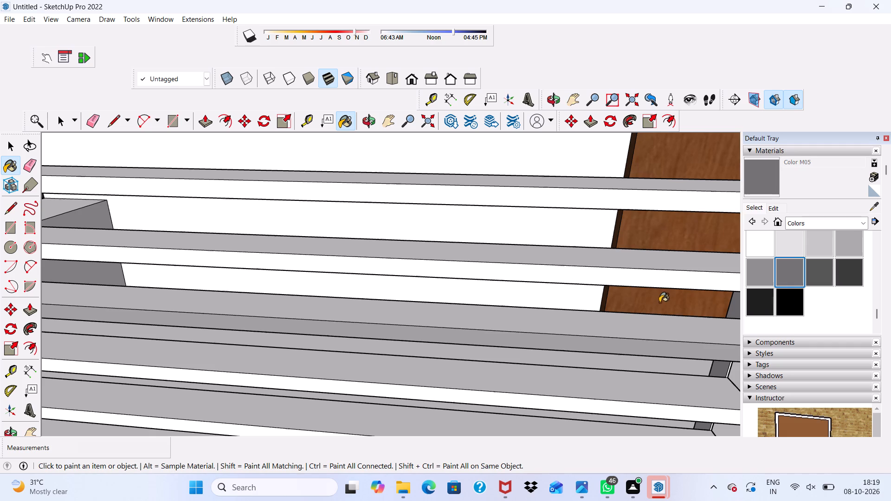
scroll(645, 312, up, 2)
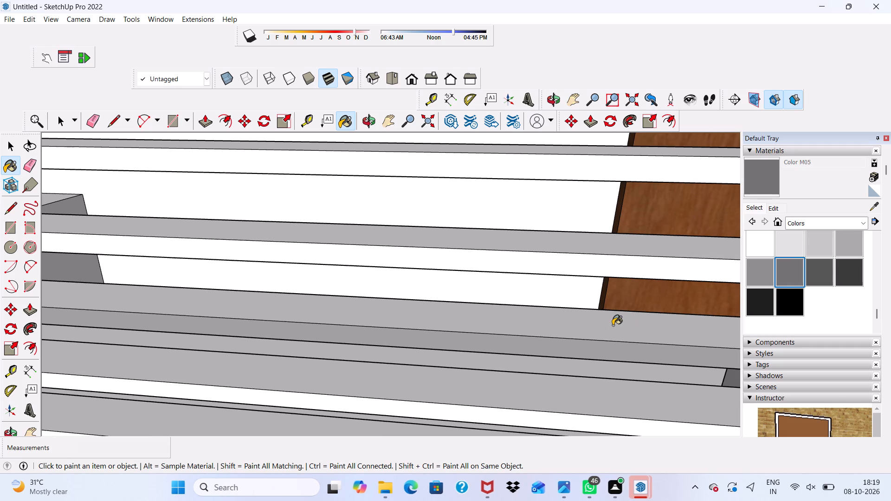
scroll(611, 321, up, 1)
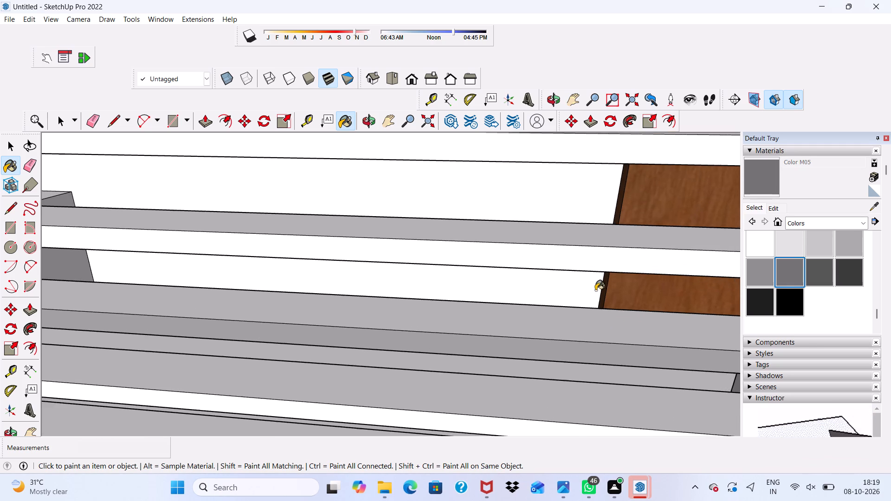
scroll(595, 290, down, 3)
scroll(428, 276, down, 10)
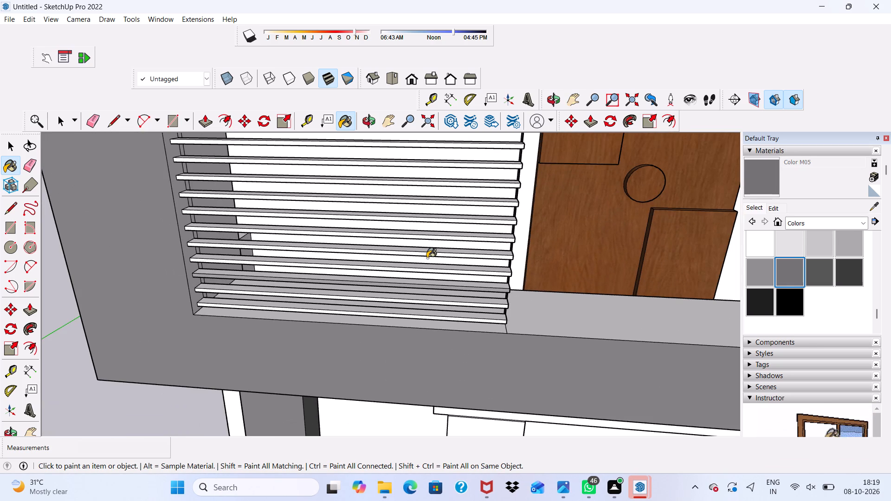
middle_click(427, 258)
scroll(427, 258, up, 10)
scroll(427, 258, down, 2)
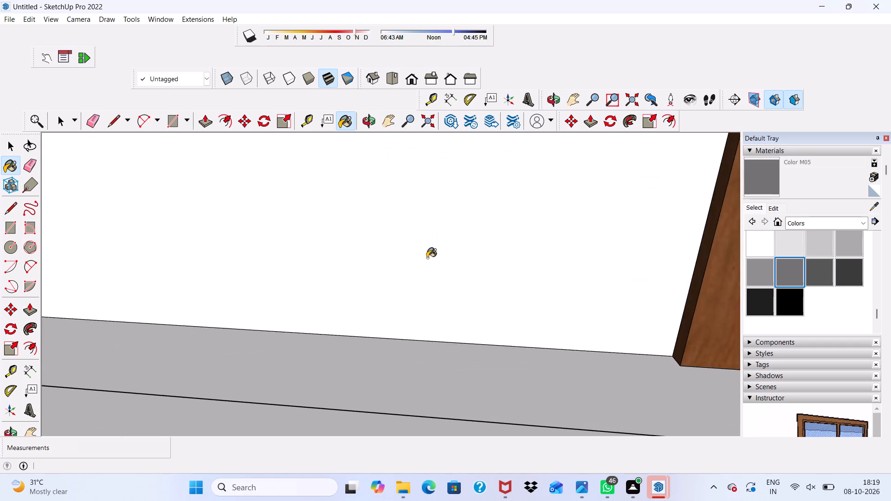
scroll(427, 258, down, 4)
scroll(0, 366, down, 3)
scroll(890, 147, up, 1)
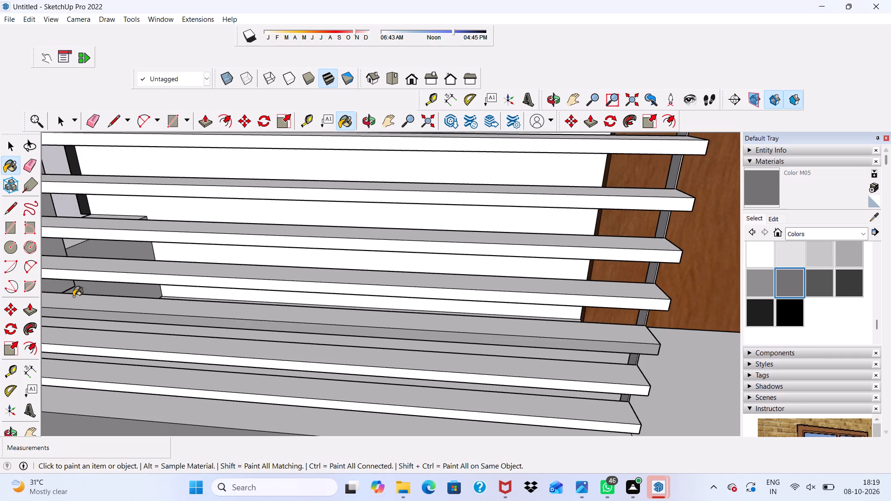
click(446, 241)
scroll(446, 241, up, 5)
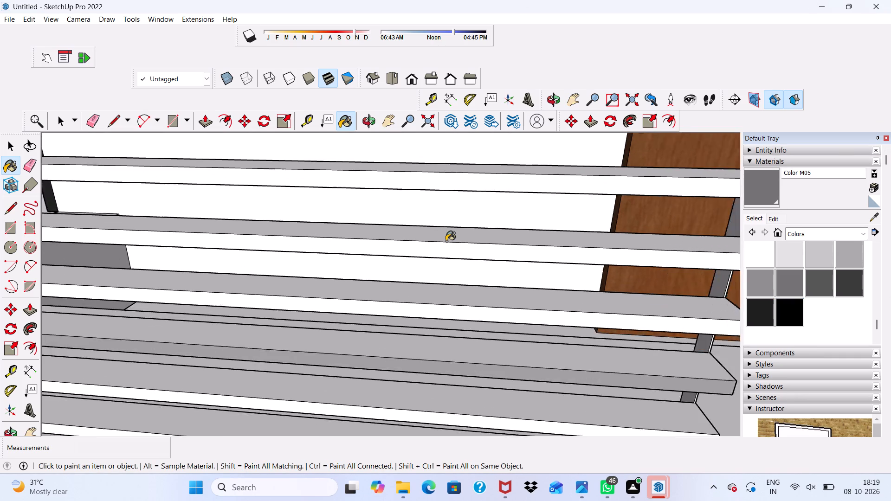
click(448, 252)
click(456, 232)
Paint the front faces of the two bottommost slats in the louvred screen with Color M05.
scroll(455, 232, down, 10)
scroll(475, 148, down, 1)
middle_drag(475, 148, 488, 80)
scroll(387, 248, down, 1)
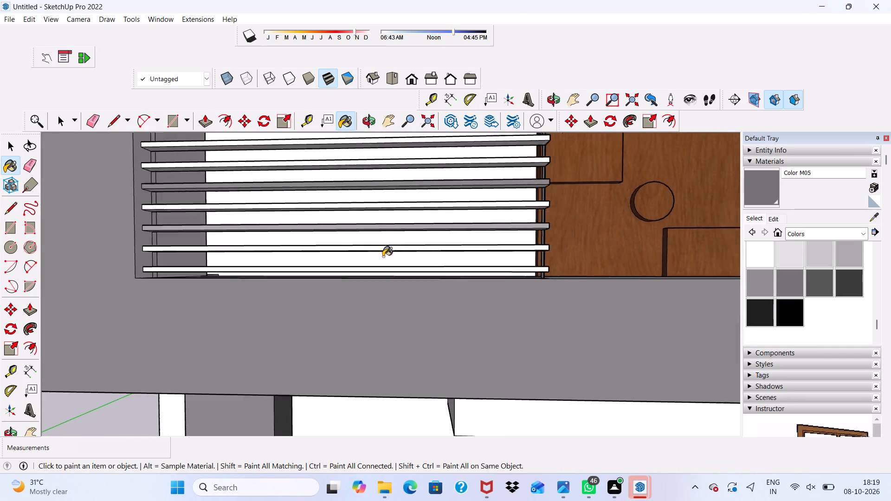
scroll(383, 257, up, 10)
scroll(381, 219, down, 1)
click(381, 225)
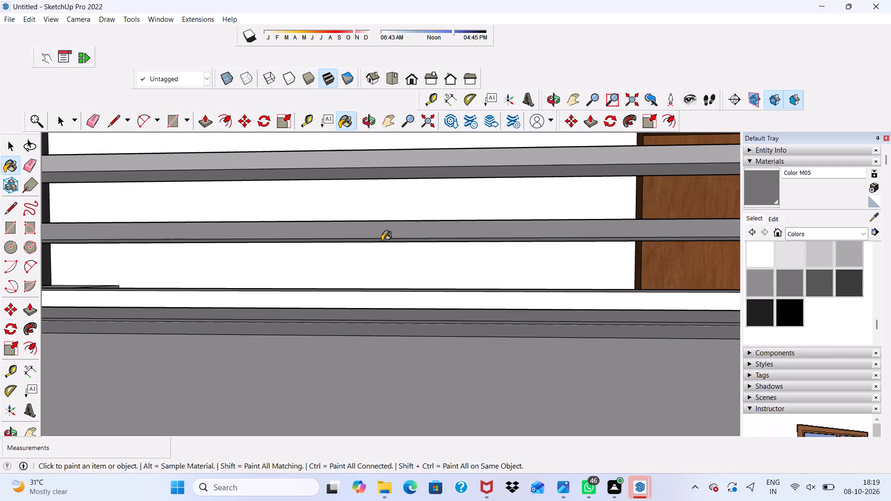
drag(365, 296, 368, 289)
scroll(374, 245, down, 6)
scroll(374, 245, up, 6)
click(367, 261)
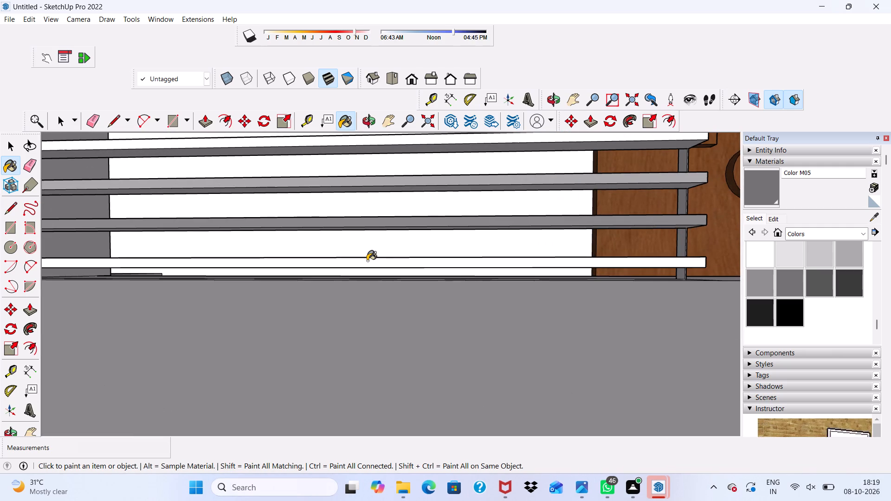
Paint the front faces of the next four unpainted slats up the louvred screen with Color M05.
scroll(364, 244, down, 10)
scroll(334, 210, up, 8)
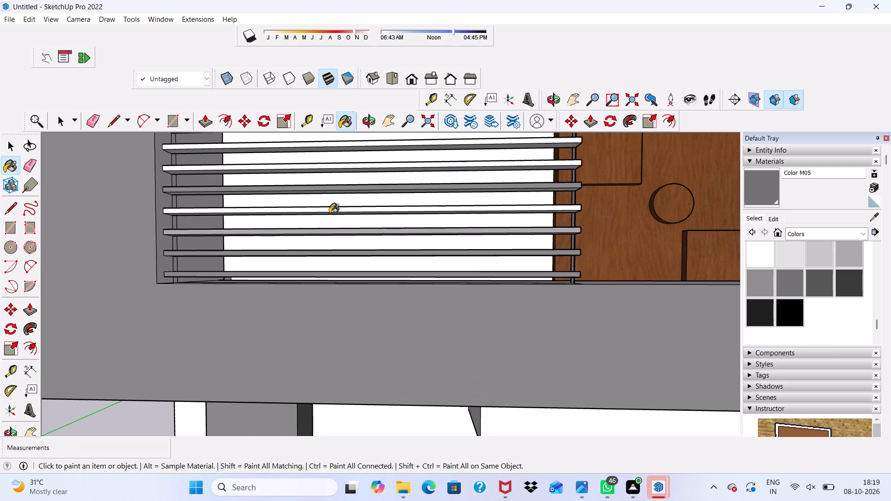
click(332, 209)
scroll(332, 209, down, 4)
scroll(322, 208, up, 4)
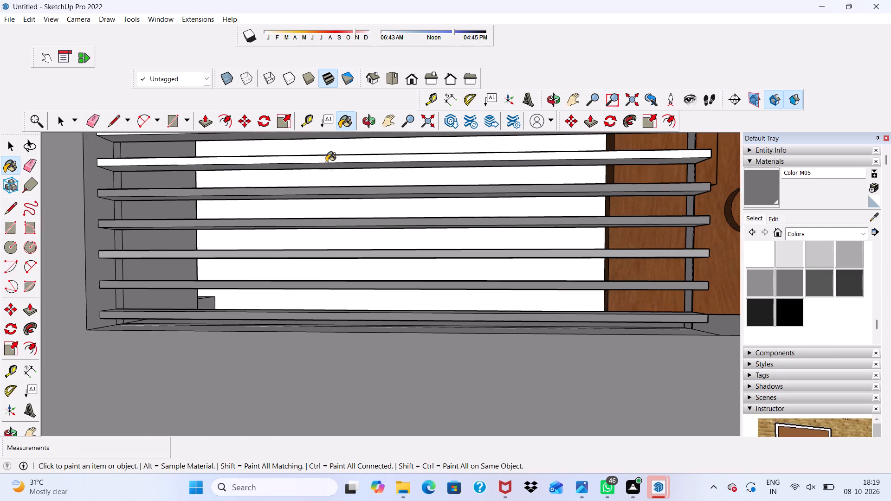
click(327, 161)
scroll(327, 161, down, 9)
scroll(337, 164, up, 4)
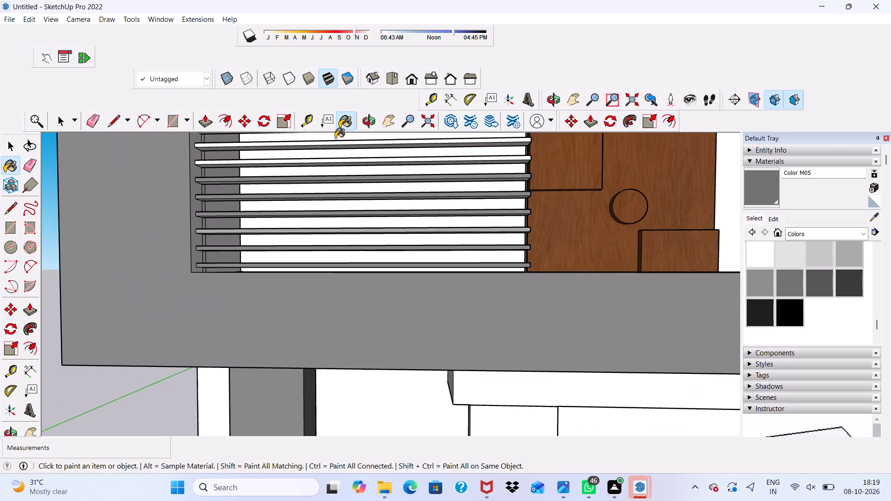
scroll(335, 138, up, 4)
click(334, 146)
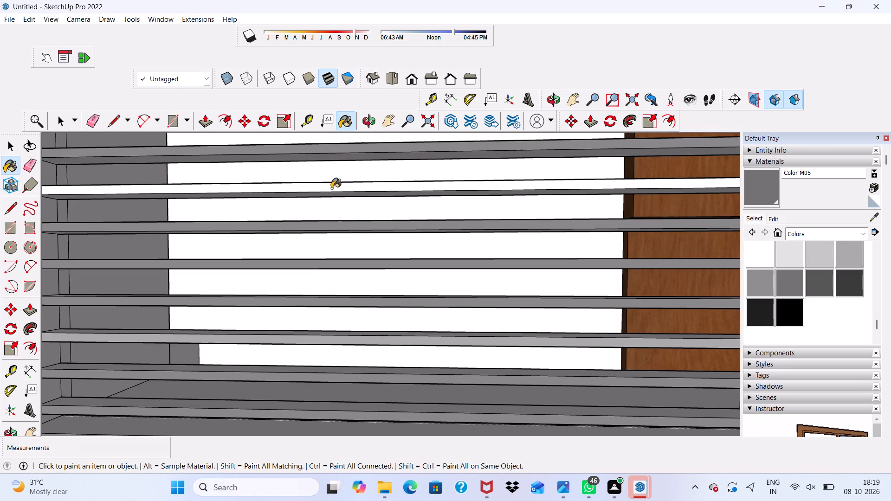
click(331, 188)
scroll(331, 188, down, 17)
scroll(316, 165, down, 6)
scroll(323, 171, up, 2)
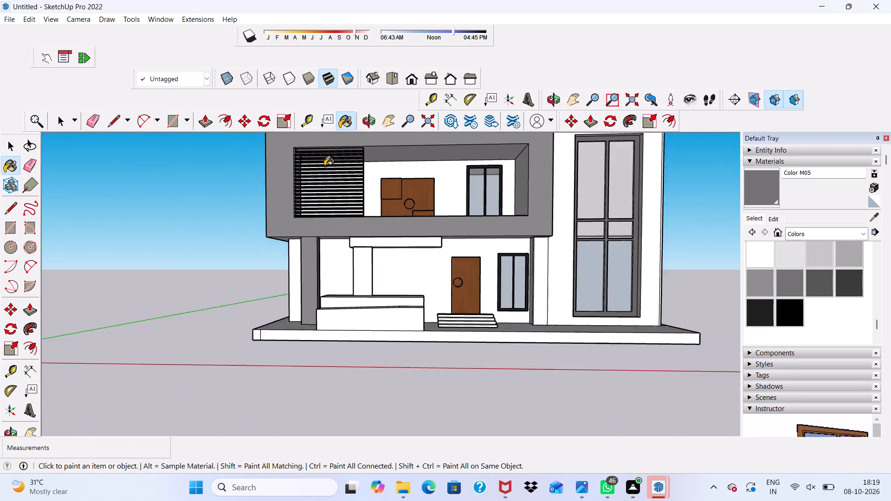
Paint the front faces of the next unpainted slats up the middle of the balcony's louvred screen with Color M05.
scroll(324, 166, up, 7)
scroll(307, 251, up, 12)
click(292, 184)
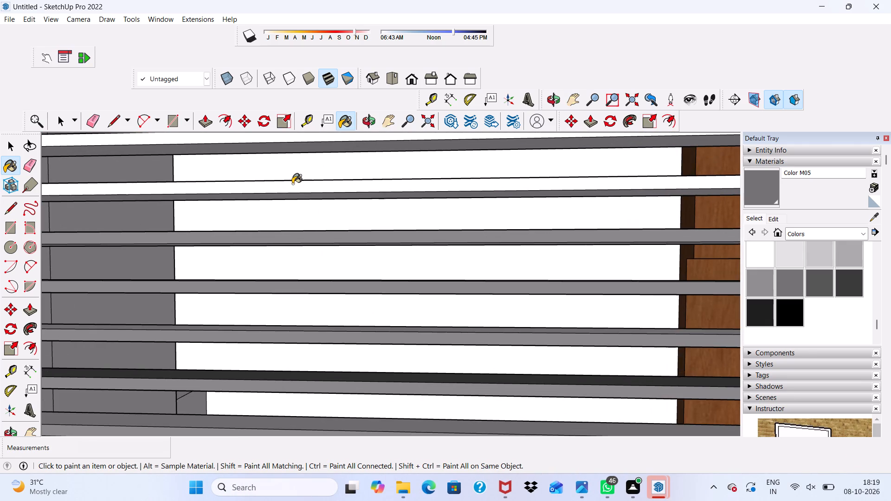
scroll(291, 184, down, 9)
scroll(299, 182, up, 2)
click(297, 161)
scroll(293, 167, down, 5)
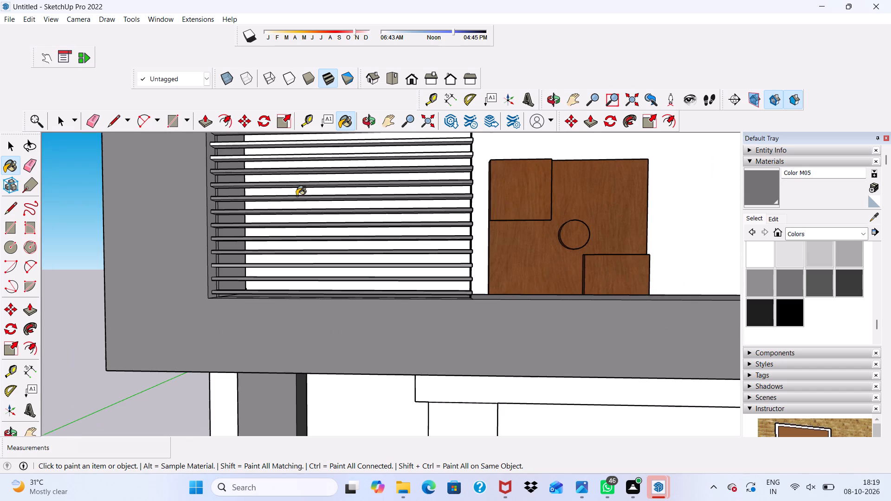
click(297, 156)
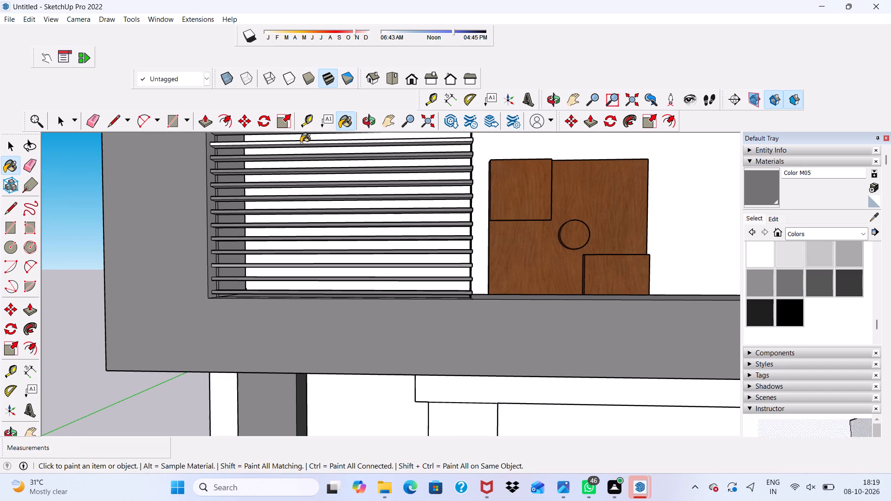
click(301, 143)
Paint the front faces of the next five slats in the upper half of the louvred screen with Color M05.
scroll(296, 153, down, 16)
scroll(312, 135, up, 8)
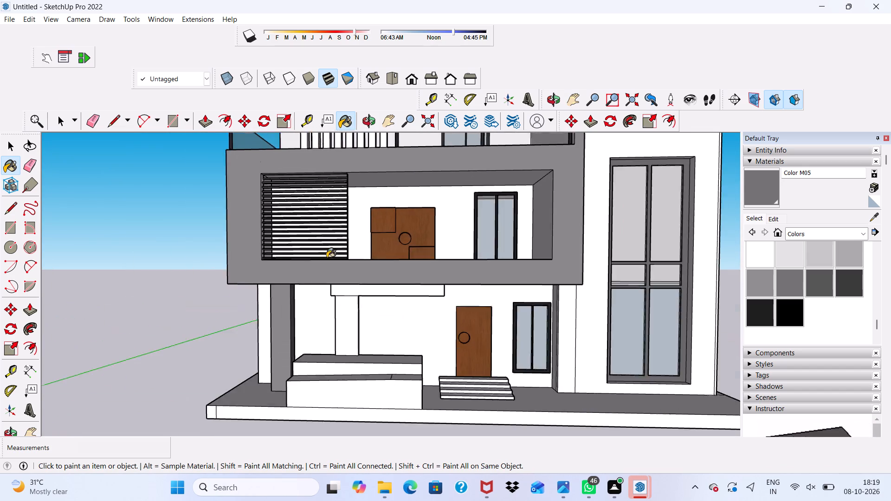
scroll(327, 258, up, 7)
scroll(327, 232, down, 17)
scroll(319, 197, up, 6)
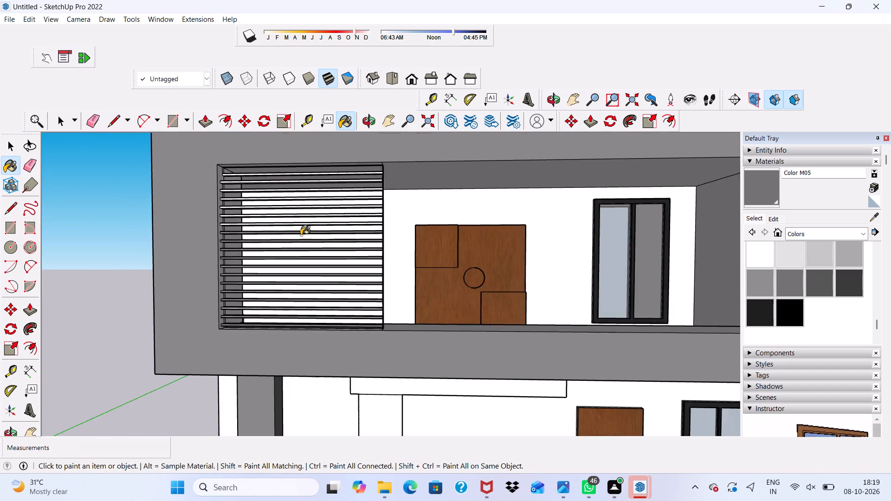
scroll(301, 235, up, 8)
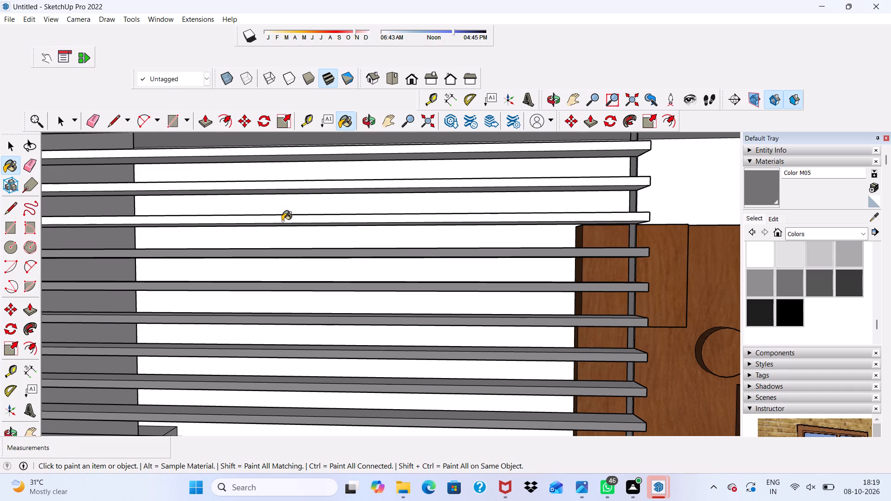
click(282, 221)
click(295, 185)
scroll(292, 199, down, 9)
scroll(282, 189, up, 3)
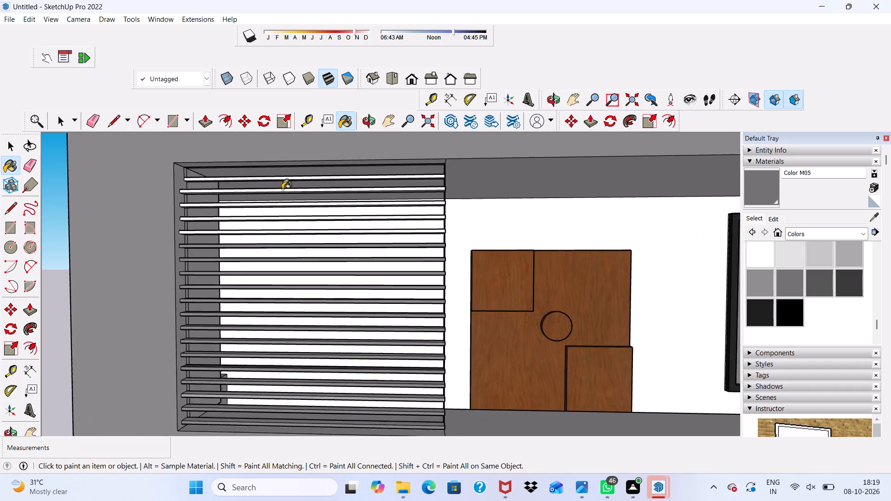
scroll(282, 189, up, 7)
click(272, 244)
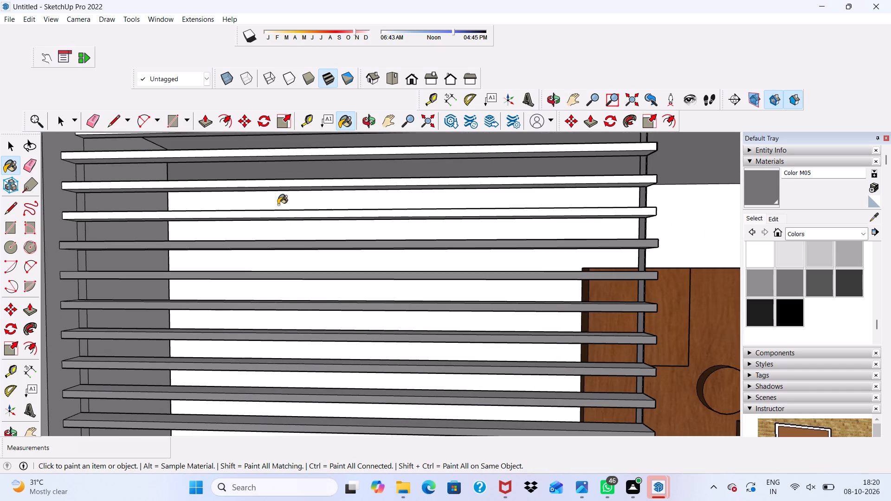
click(273, 215)
click(282, 185)
Paint the front faces of the top two slats in the louvred screen with Color M05.
scroll(282, 186, down, 3)
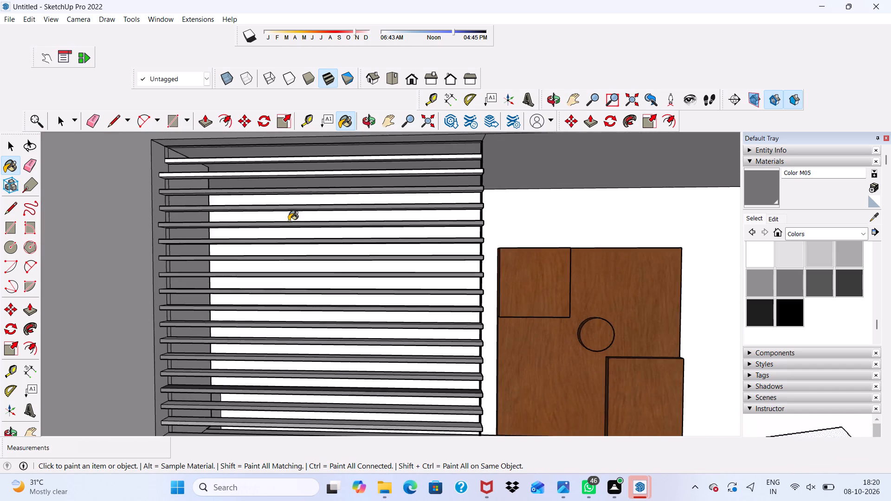
scroll(289, 221, down, 3)
scroll(297, 182, up, 2)
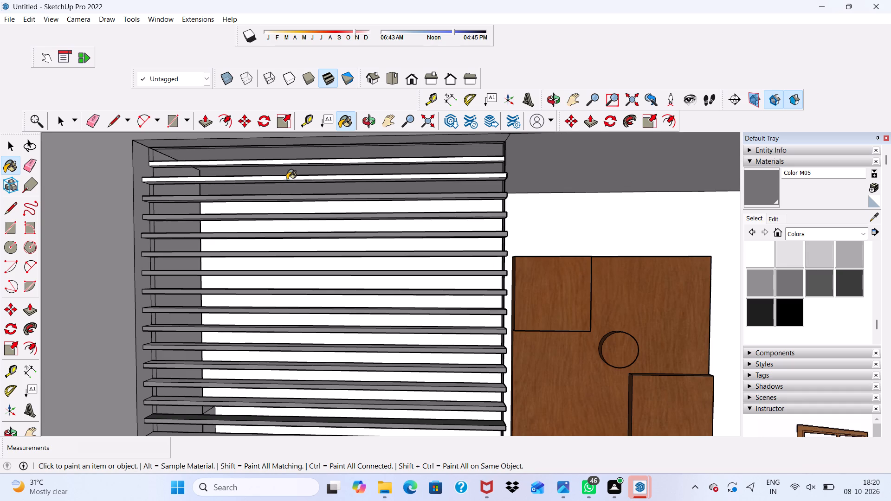
click(287, 180)
scroll(289, 163, up, 8)
click(289, 163)
scroll(289, 163, down, 1)
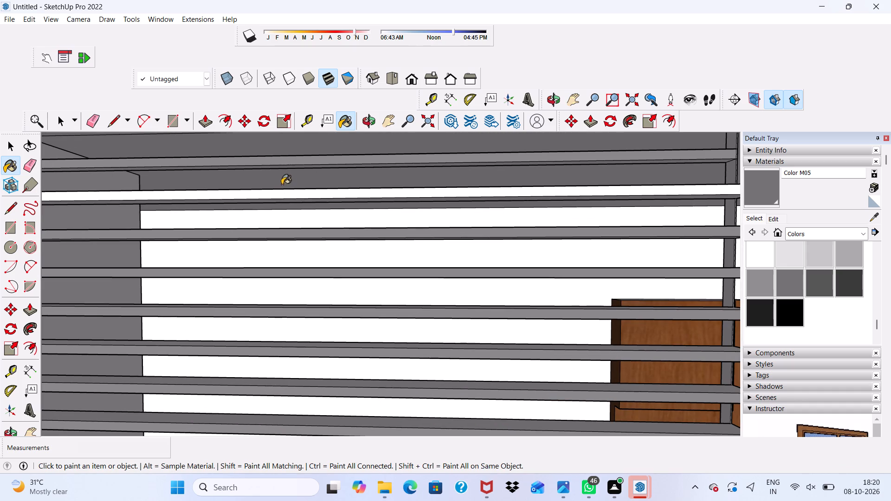
click(278, 196)
Paint the undersides of the five lowest slats in the balcony's louvred screen with Color M05.
scroll(278, 185, down, 5)
scroll(288, 177, up, 2)
scroll(291, 167, down, 4)
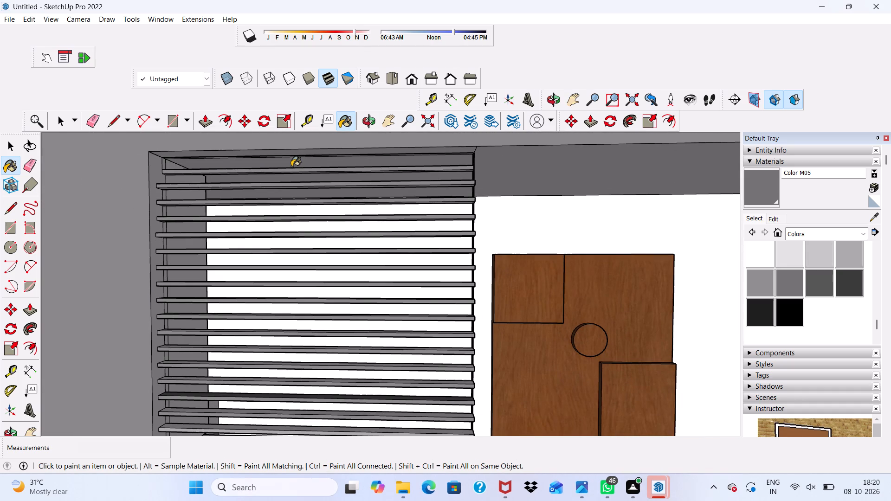
scroll(291, 167, down, 5)
middle_drag(287, 247, 304, 140)
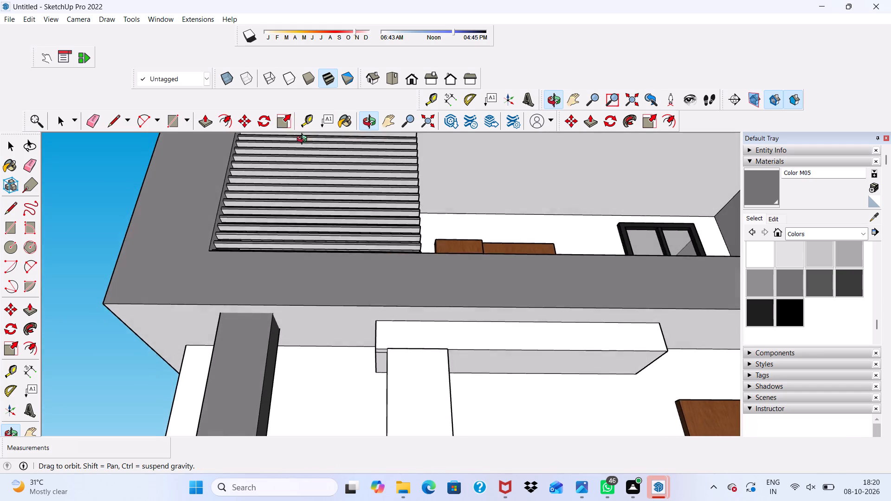
middle_drag(304, 140, 309, 133)
scroll(310, 130, up, 1)
scroll(297, 155, down, 2)
scroll(284, 183, up, 4)
scroll(276, 232, up, 5)
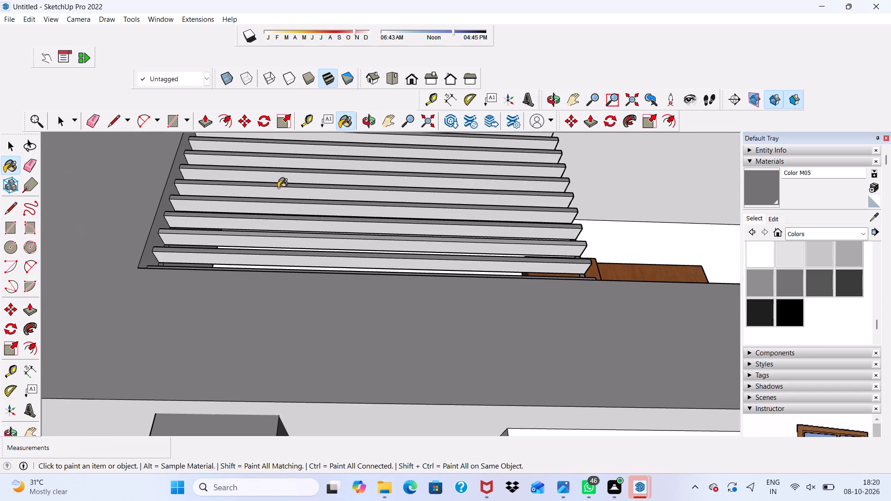
scroll(261, 248, up, 1)
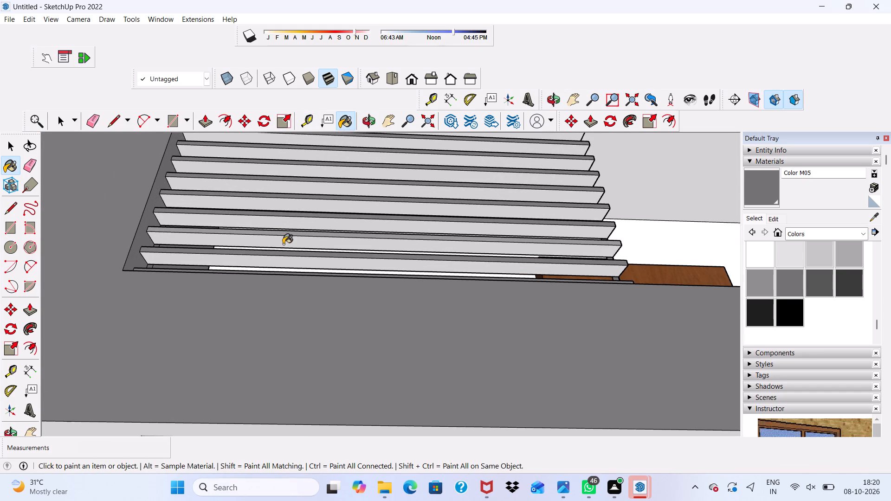
click(284, 243)
scroll(284, 242, up, 4)
scroll(285, 242, down, 3)
click(284, 274)
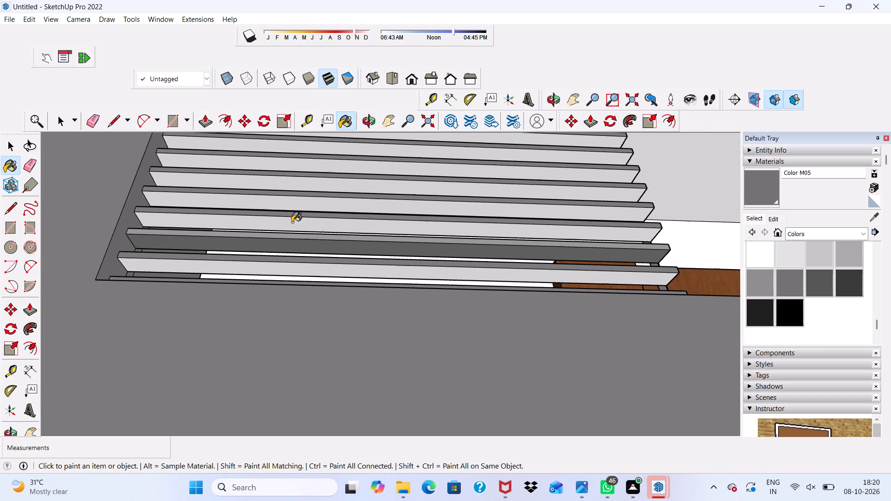
scroll(292, 221, up, 3)
click(292, 221)
click(297, 190)
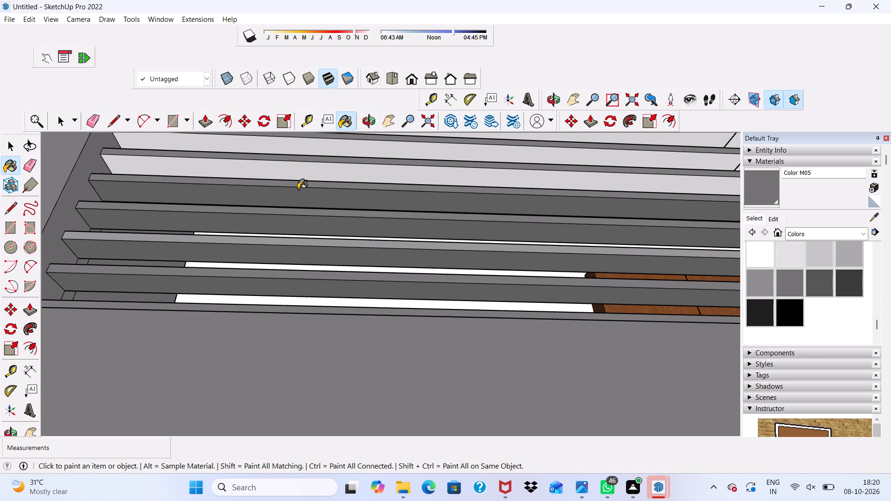
click(304, 175)
Paint the undersides of the next five slats up the louvred screen with Color M05.
scroll(307, 167, down, 7)
scroll(300, 148, up, 4)
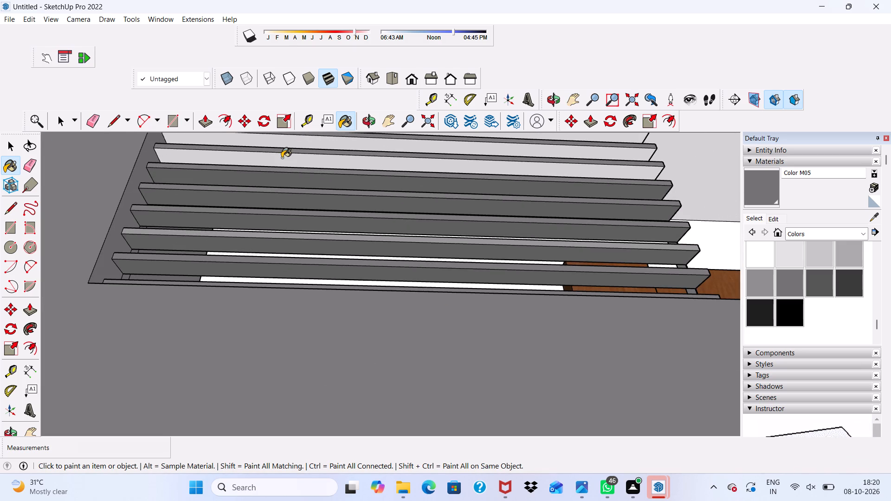
click(282, 158)
scroll(282, 158, down, 12)
scroll(293, 158, up, 9)
click(292, 147)
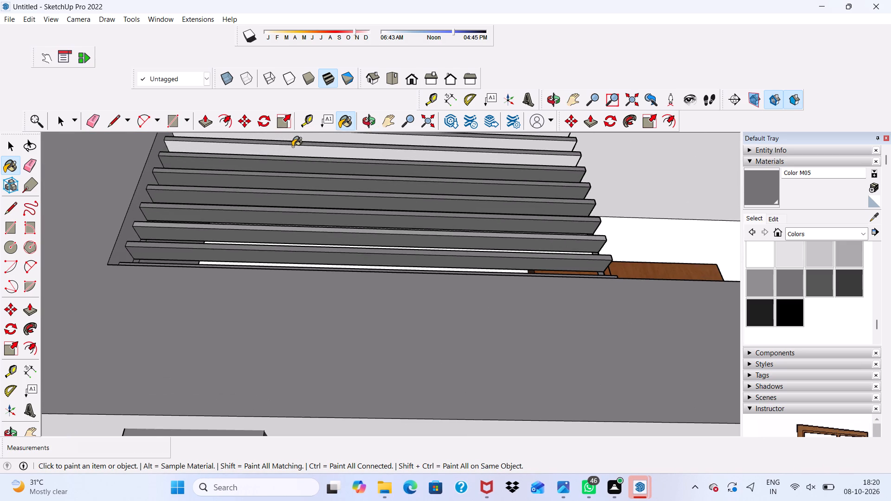
scroll(292, 147, down, 11)
scroll(303, 170, up, 2)
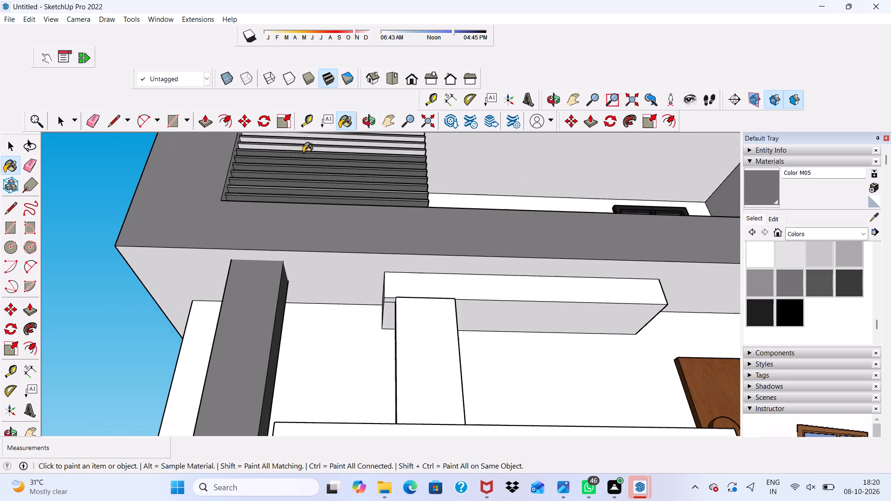
scroll(303, 153, down, 11)
scroll(329, 153, up, 9)
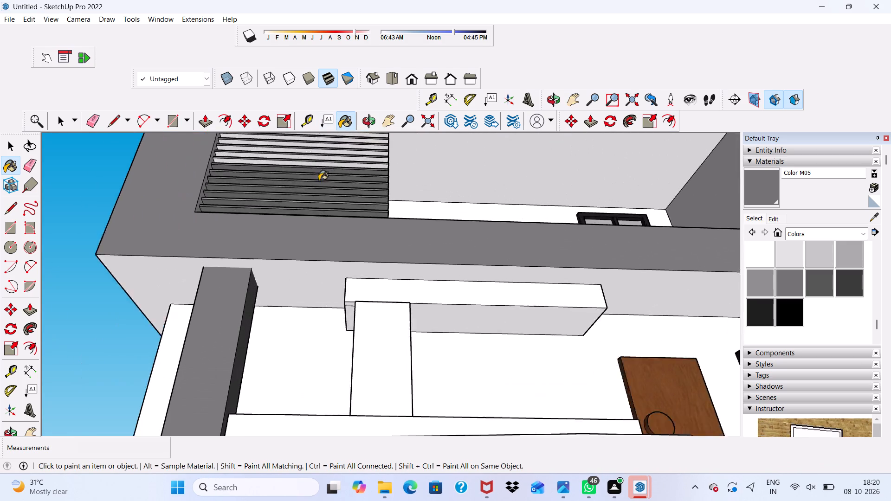
scroll(319, 180, up, 5)
click(317, 159)
scroll(320, 157, up, 3)
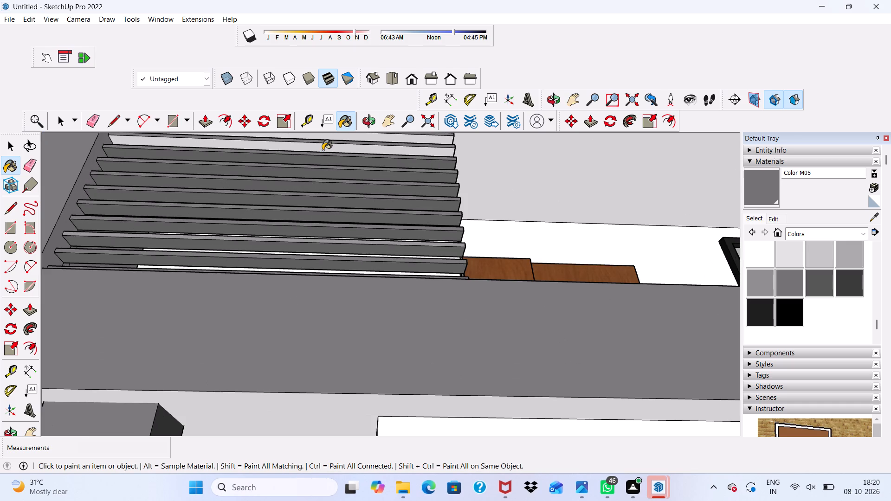
click(323, 150)
scroll(323, 150, down, 5)
scroll(327, 147, up, 5)
click(317, 143)
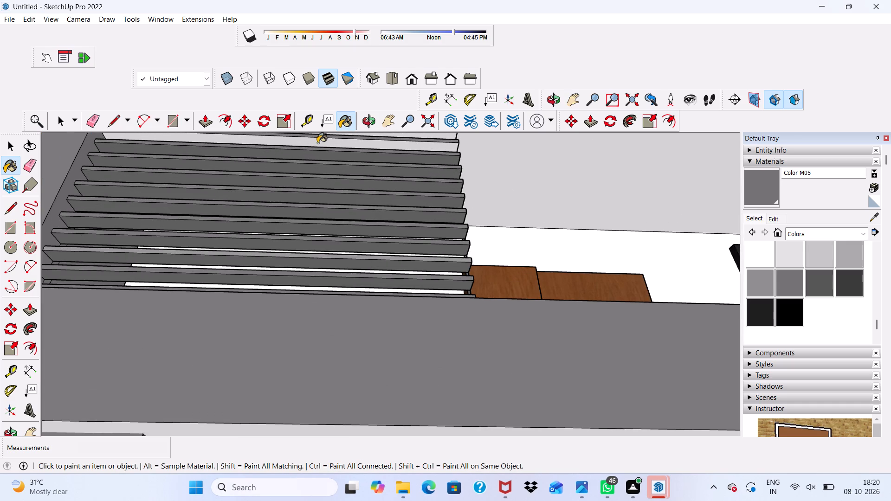
Continue up the louvred screen, painting the undersides of five more slats with Color M05.
scroll(317, 152, down, 8)
scroll(327, 154, up, 8)
click(320, 165)
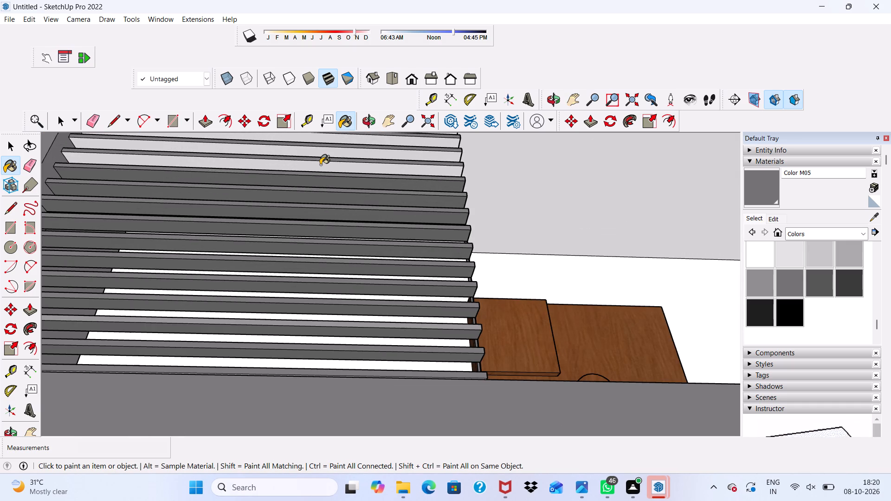
click(327, 154)
scroll(327, 154, down, 8)
scroll(327, 187, up, 9)
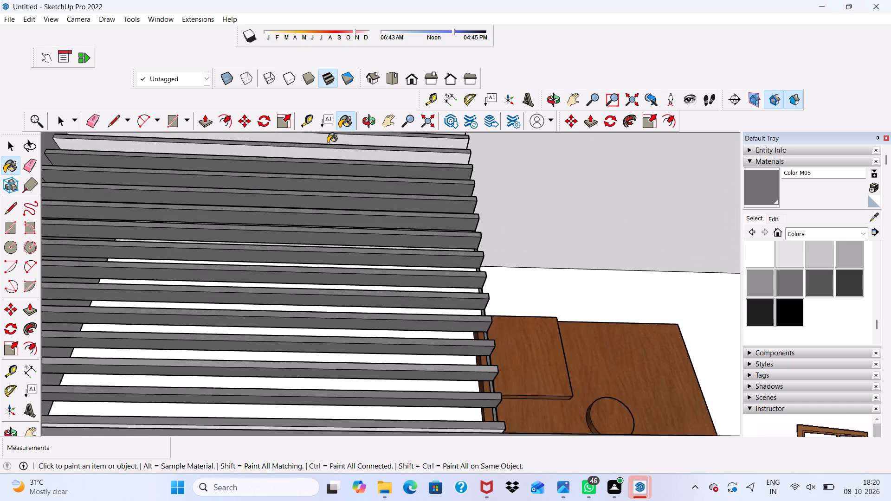
click(318, 149)
scroll(318, 149, down, 9)
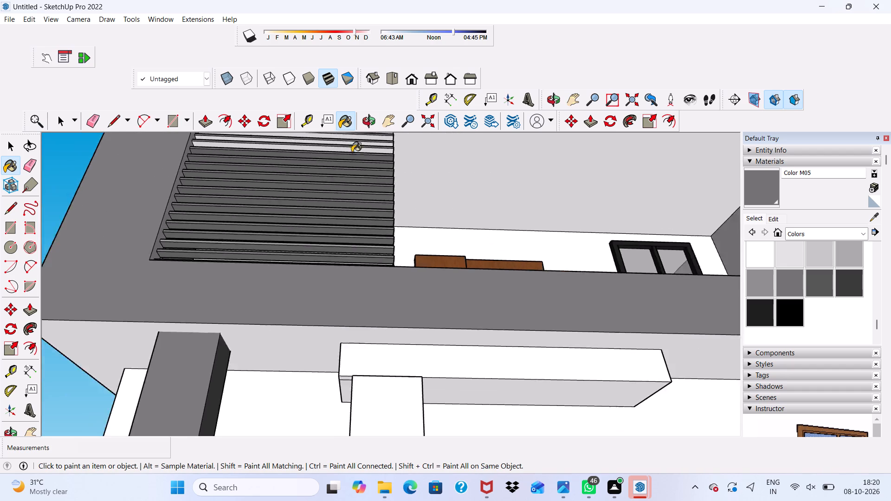
scroll(351, 146, up, 4)
scroll(330, 171, down, 2)
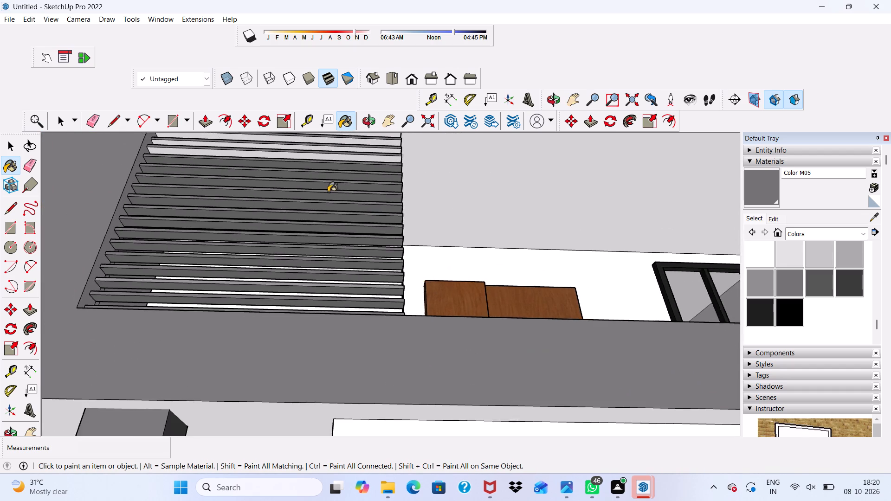
scroll(328, 192, down, 3)
scroll(328, 164, up, 10)
click(299, 182)
scroll(299, 182, up, 1)
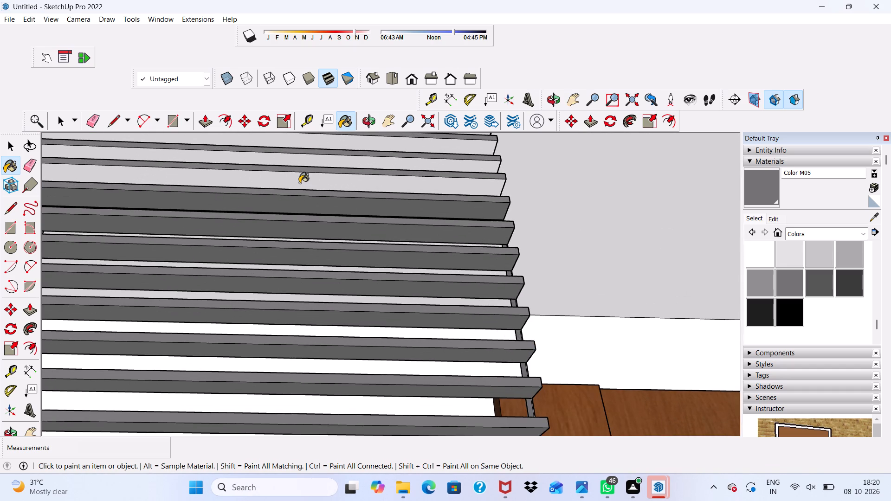
click(307, 162)
Paint the undersides of the remaining uppermost slats, just below the balcony ceiling, with Color M05.
scroll(307, 162, down, 10)
scroll(296, 153, up, 8)
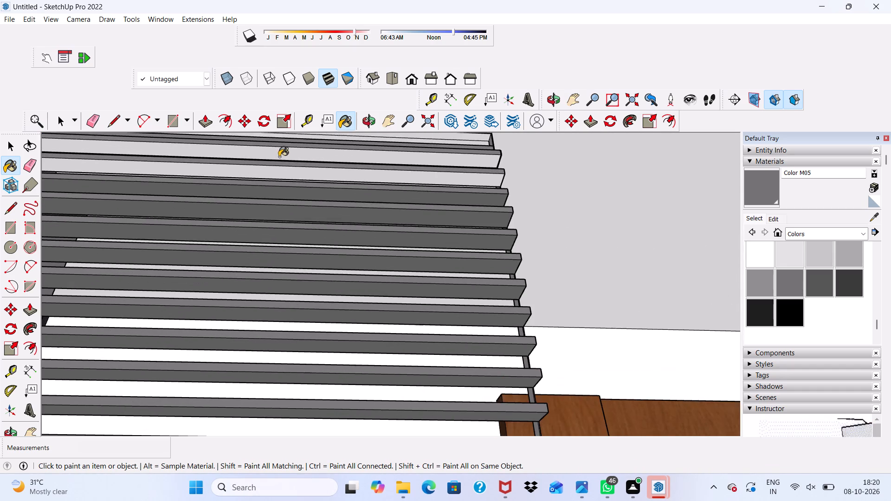
scroll(271, 173, up, 1)
drag(271, 173, 274, 168)
click(282, 151)
scroll(282, 151, down, 3)
scroll(328, 189, up, 1)
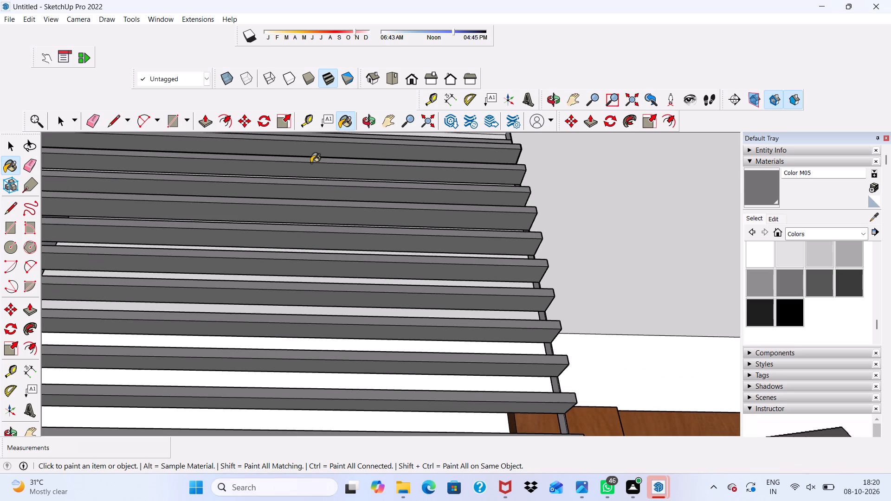
scroll(285, 156, down, 12)
scroll(304, 153, up, 4)
scroll(294, 149, down, 7)
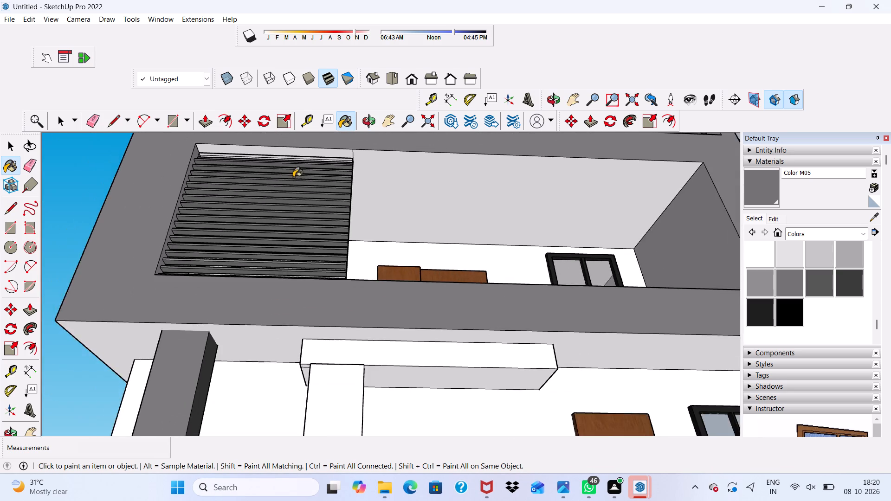
scroll(278, 164, up, 15)
click(269, 157)
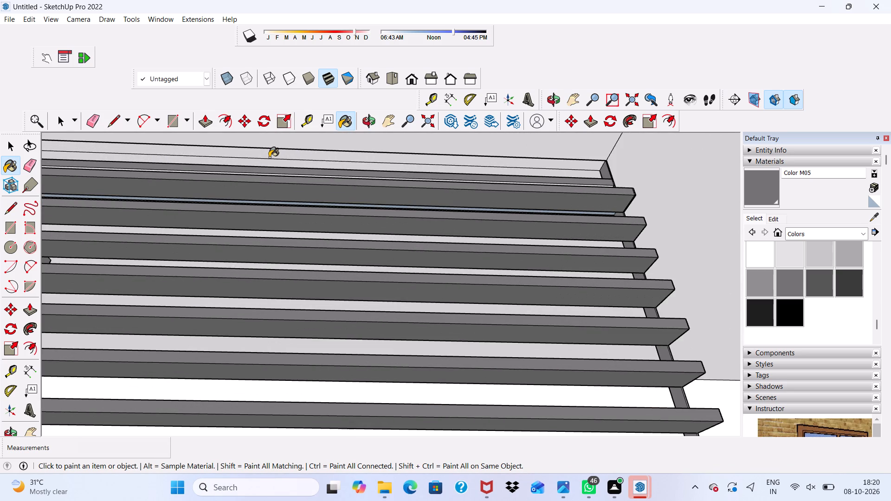
click(268, 161)
scroll(268, 161, down, 11)
Paint the lighter front edge of an upper slat in the balcony's louvred screen with Color M05.
middle_drag(348, 198, 321, 231)
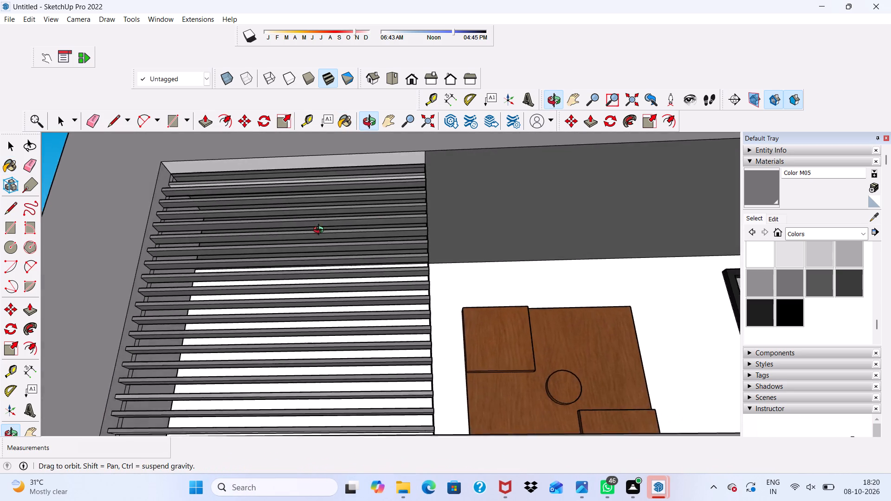
middle_drag(321, 231, 201, 266)
scroll(258, 224, up, 9)
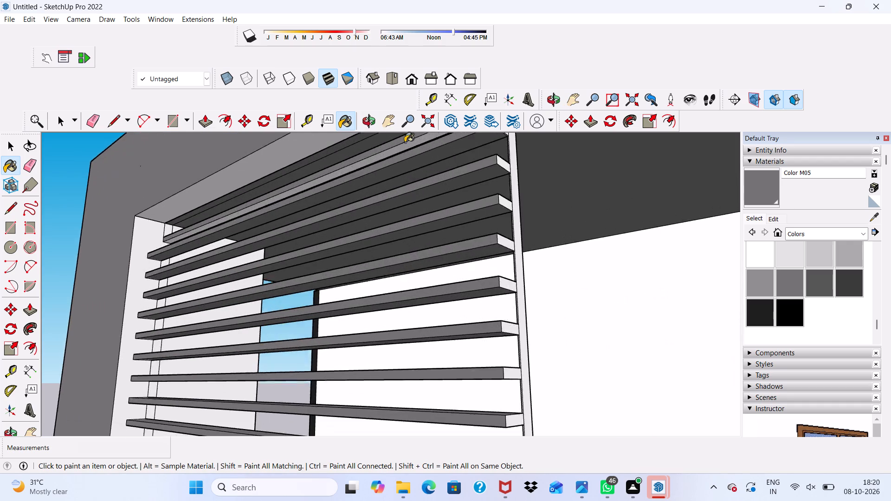
scroll(405, 142, up, 3)
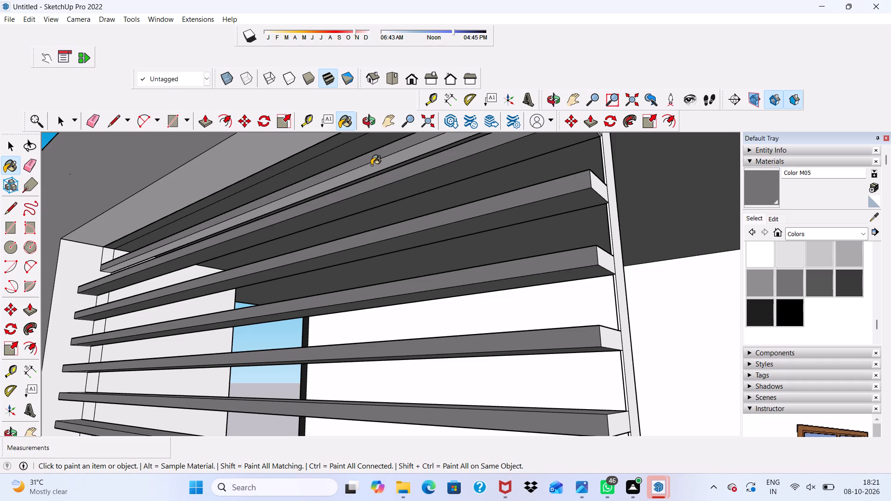
scroll(371, 165, down, 1)
scroll(372, 175, up, 3)
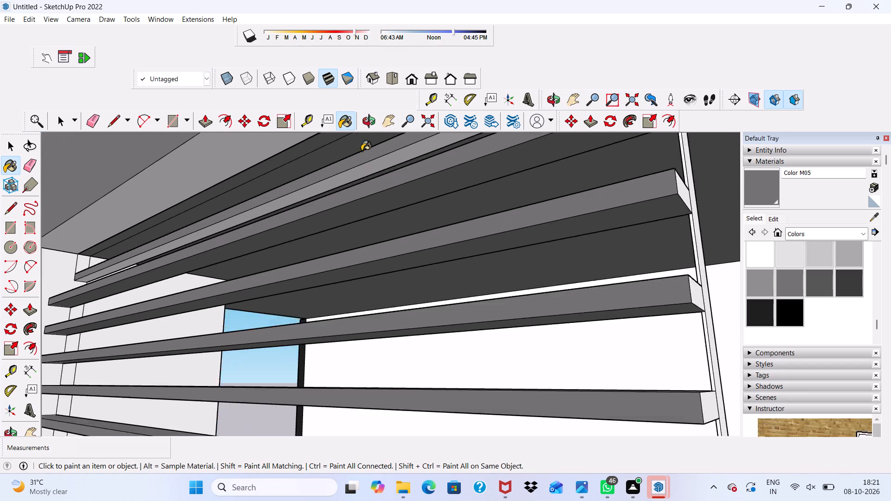
scroll(361, 144, down, 1)
click(368, 167)
Paint the white vertical post at the open end of the louvred screen with Color M05.
scroll(368, 167, down, 3)
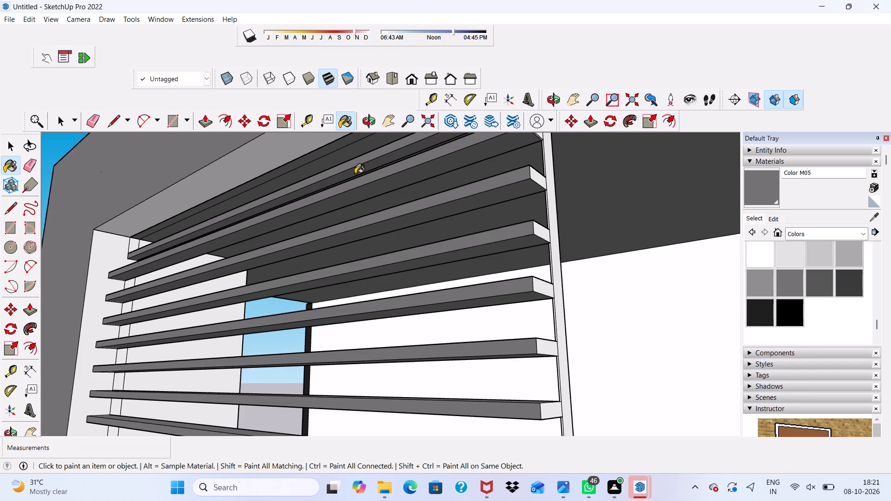
scroll(355, 174, down, 4)
scroll(602, 240, up, 3)
scroll(439, 190, up, 3)
scroll(414, 188, down, 3)
click(417, 188)
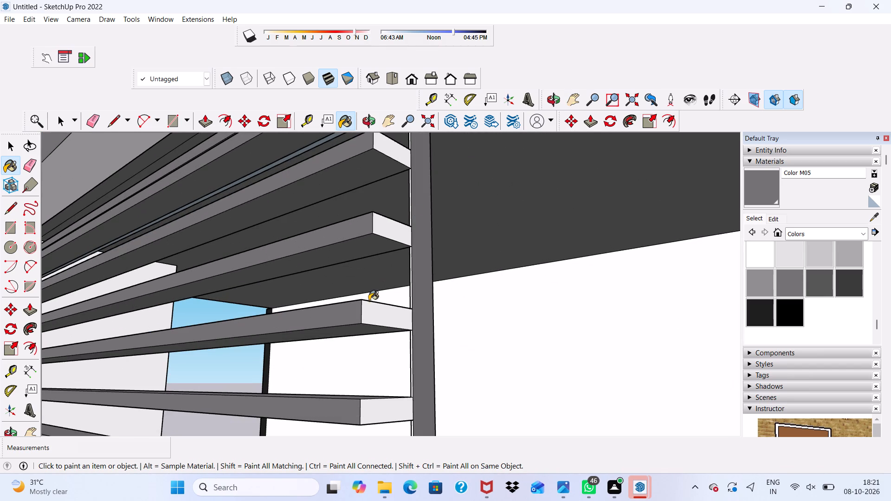
Paint the white end faces of two upper slats beside the vertical post with Color M05.
scroll(363, 291, up, 1)
click(426, 167)
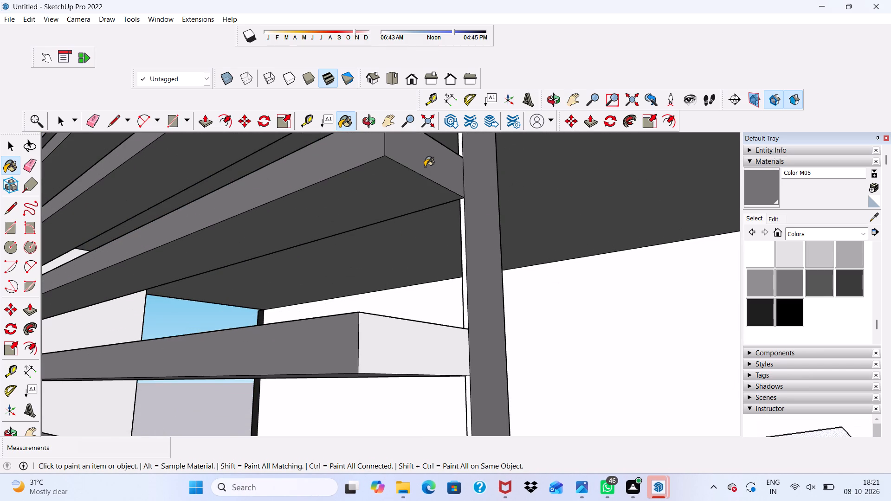
scroll(424, 170, down, 5)
scroll(478, 294, up, 1)
scroll(471, 278, down, 4)
scroll(442, 292, up, 7)
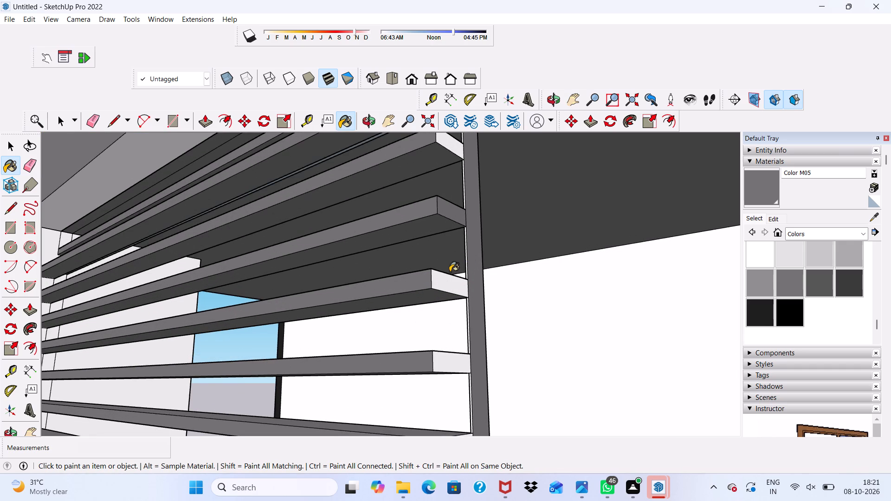
click(450, 288)
Paint the end faces of the two slats above those, nearer the balcony ceiling, with Color M05.
scroll(452, 279, down, 5)
scroll(437, 209, up, 3)
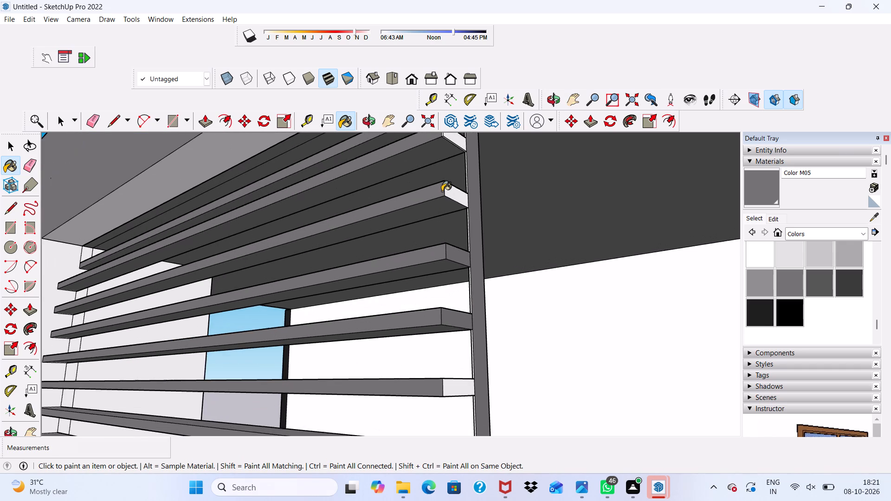
click(442, 191)
scroll(447, 193, up, 2)
click(447, 194)
scroll(444, 207, down, 6)
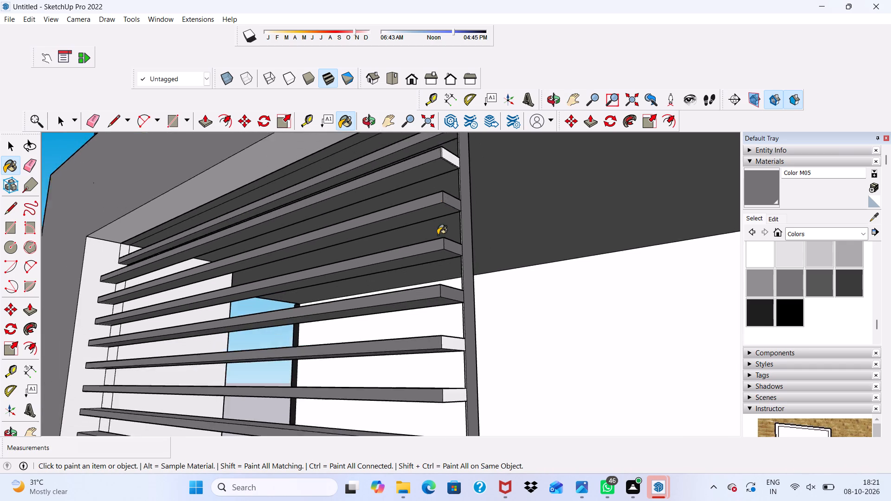
scroll(438, 235, down, 6)
scroll(452, 212, up, 7)
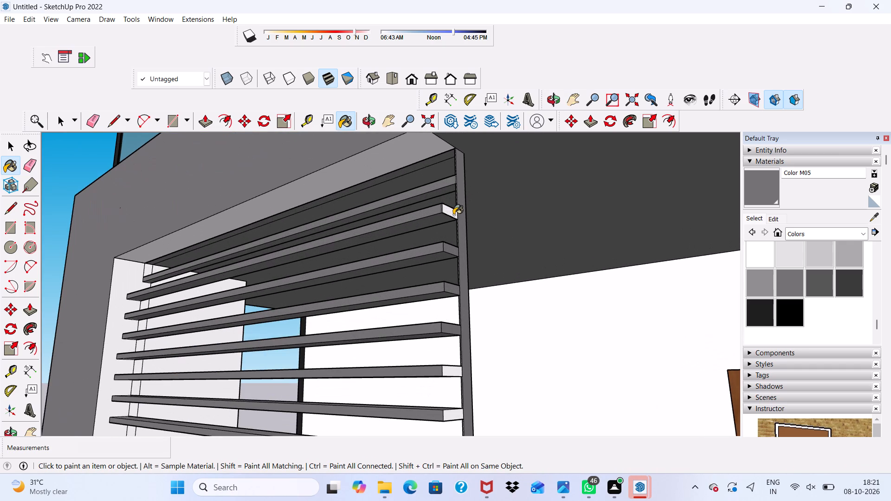
click(453, 215)
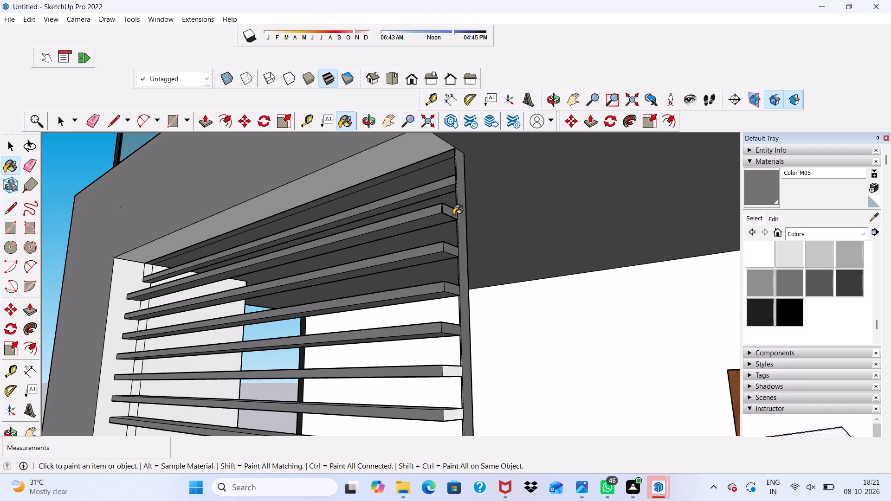
Paint the end faces of the next four unpainted slats down the louvred screen with Color M05.
scroll(453, 215, down, 14)
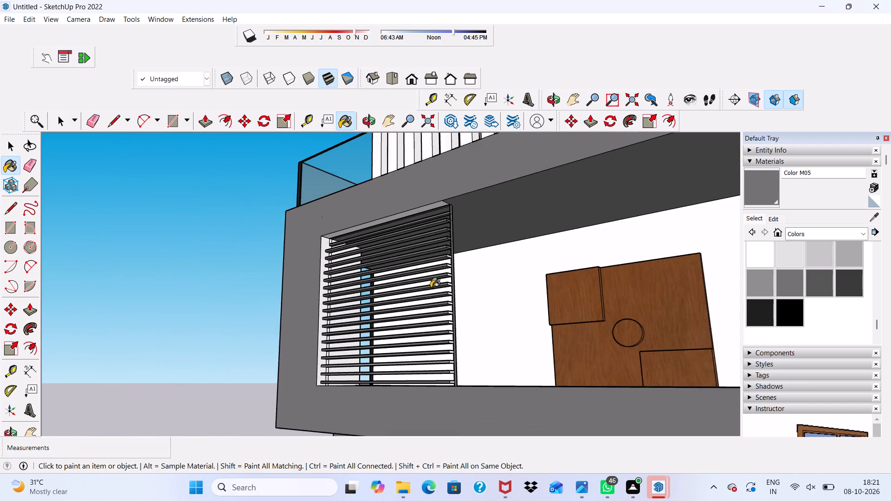
scroll(431, 288, up, 13)
scroll(521, 226, down, 5)
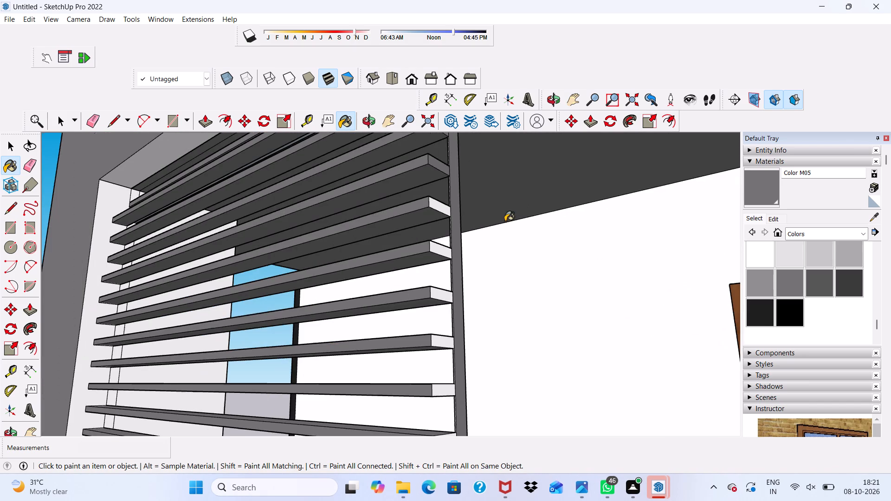
scroll(458, 145, down, 2)
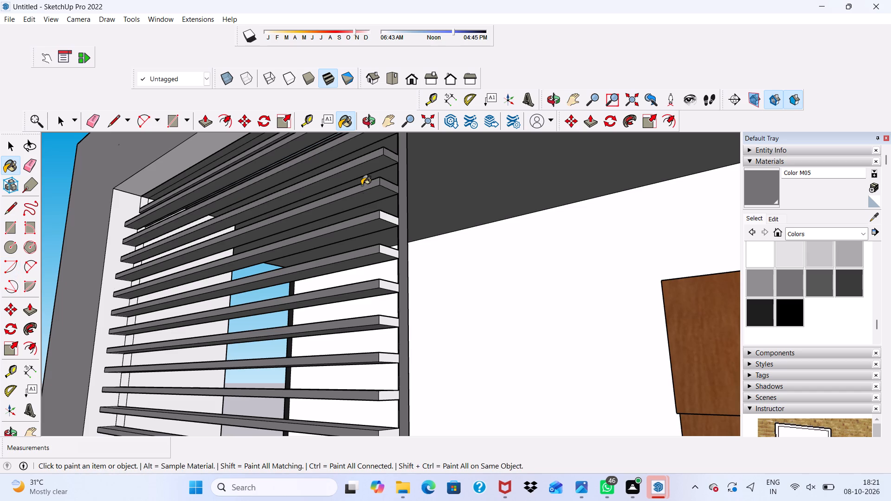
scroll(392, 220, up, 5)
click(390, 216)
click(390, 278)
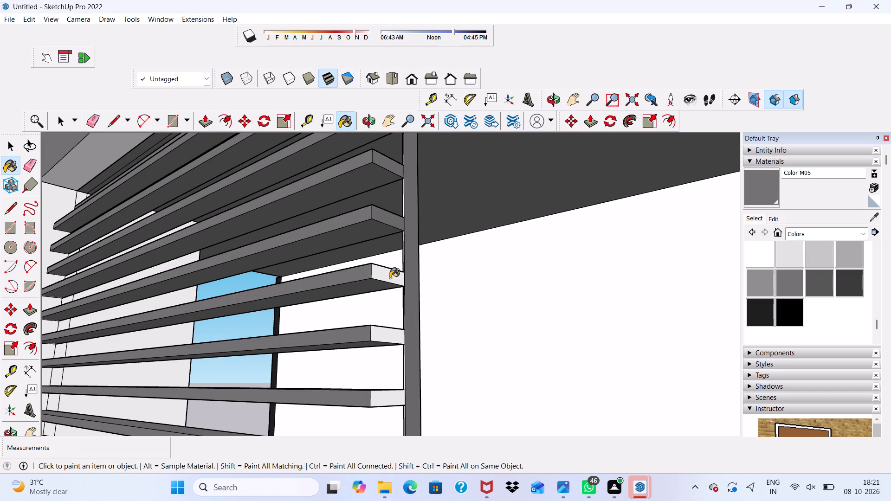
click(396, 335)
drag(396, 335, 396, 348)
click(394, 395)
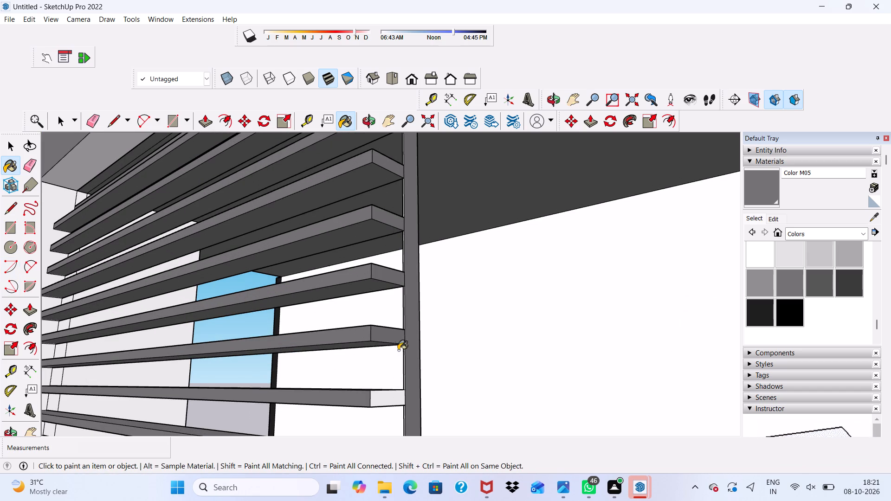
Continue down beside the post, painting the end faces of the next mid-height slats with Color M05.
scroll(393, 334, down, 11)
scroll(356, 408, up, 5)
scroll(424, 284, up, 1)
scroll(601, 209, down, 4)
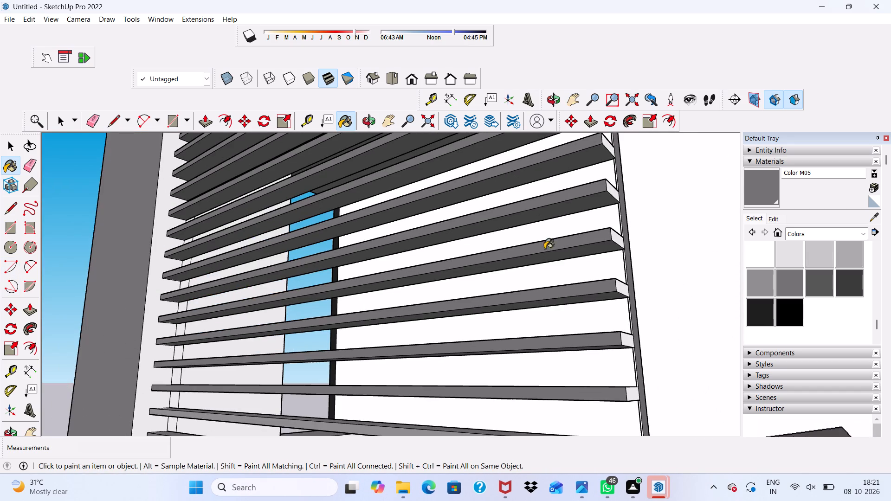
scroll(575, 227, down, 3)
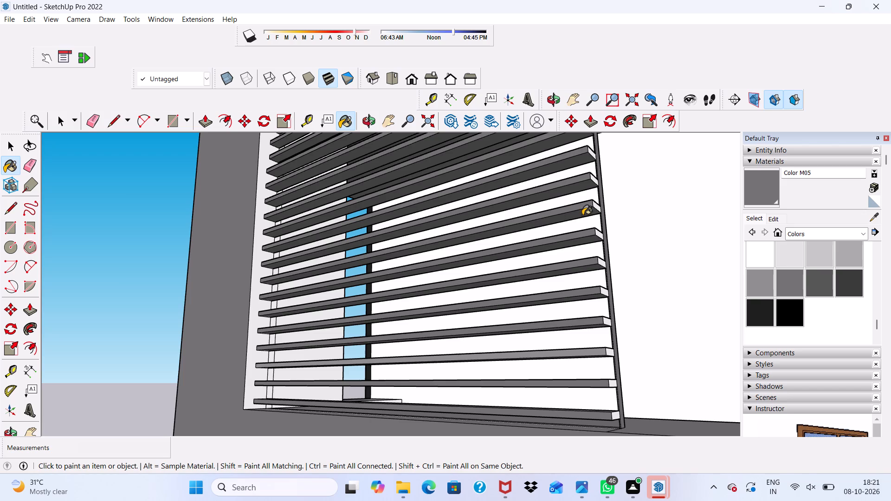
scroll(601, 206, up, 4)
click(595, 212)
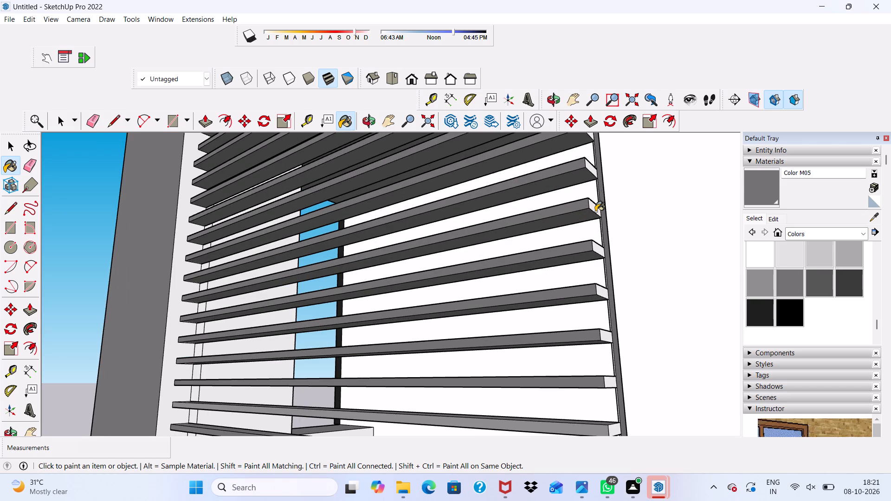
scroll(594, 166, up, 2)
click(585, 169)
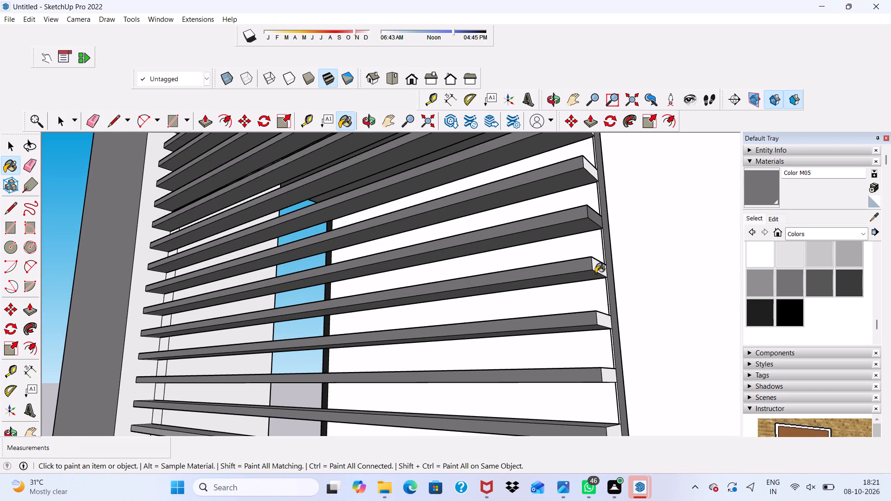
click(597, 270)
click(590, 166)
Paint the end faces of the next three slats in the lower part of the louvred screen with Color M05.
scroll(576, 229, down, 5)
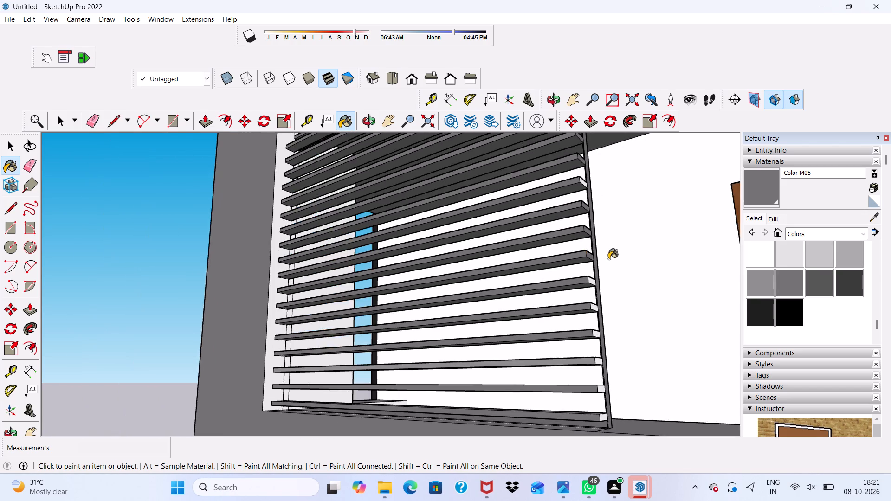
scroll(608, 259, down, 4)
scroll(597, 288, up, 7)
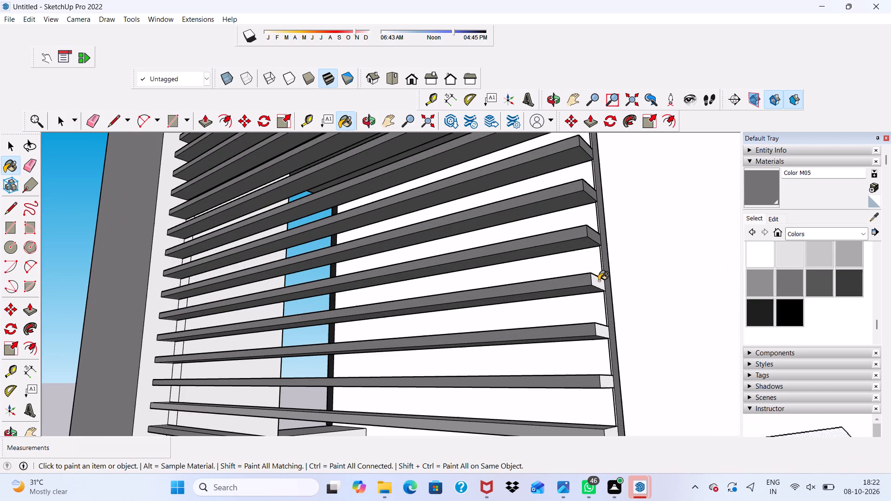
click(599, 281)
click(599, 332)
scroll(595, 275, down, 5)
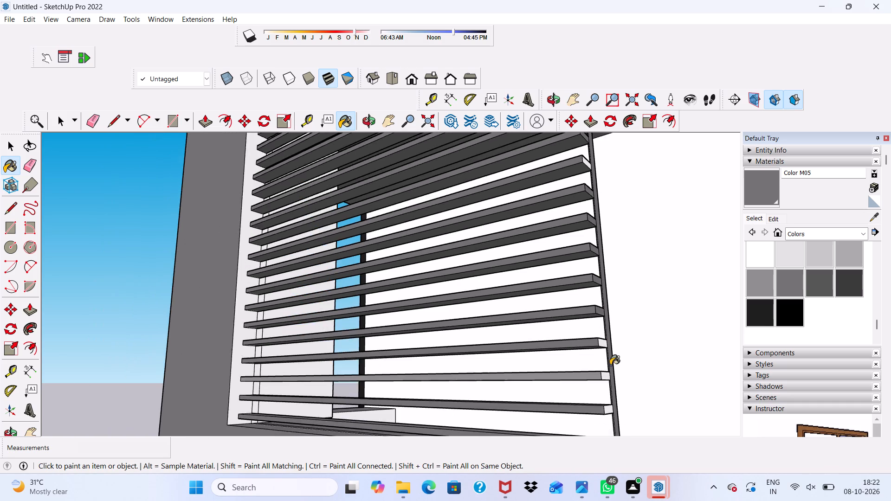
scroll(610, 366, up, 5)
click(598, 330)
Paint the end faces of the three lowest slats, just above the balcony's bottom beam, with Color M05.
scroll(588, 303, down, 4)
scroll(584, 290, up, 1)
scroll(575, 275, down, 4)
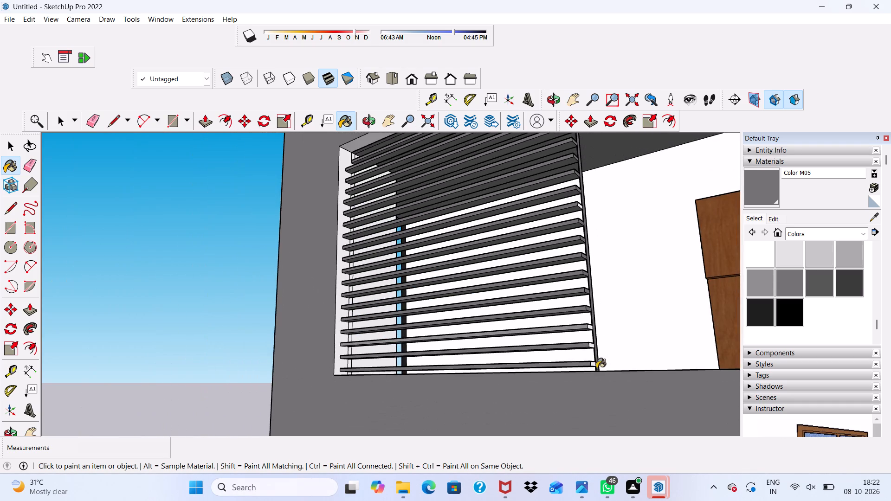
scroll(596, 368, up, 6)
click(589, 369)
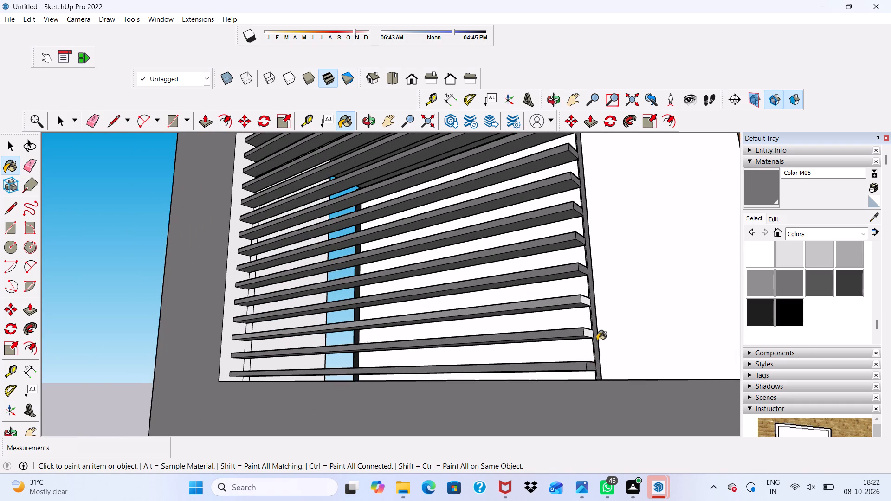
scroll(596, 340, up, 2)
click(584, 331)
click(585, 293)
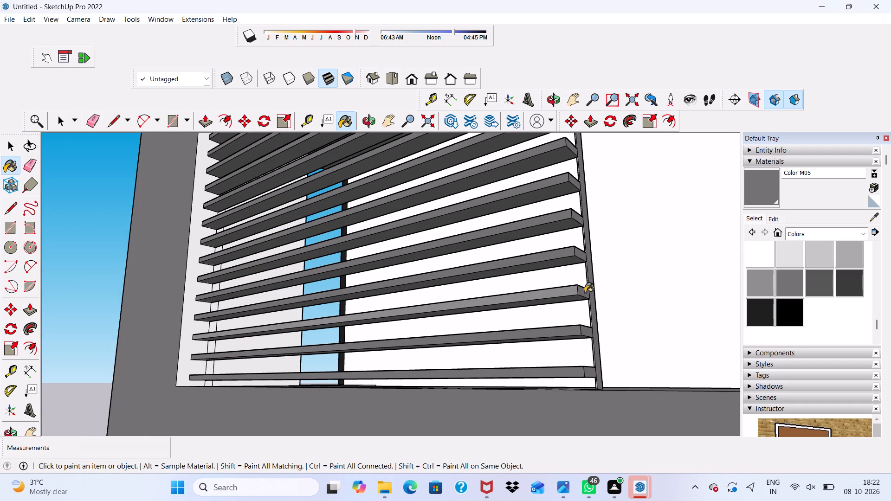
Paint the one remaining white slat end halfway up the louvred screen with Color M05.
scroll(580, 290, down, 4)
middle_drag(580, 290, 612, 309)
scroll(580, 290, down, 1)
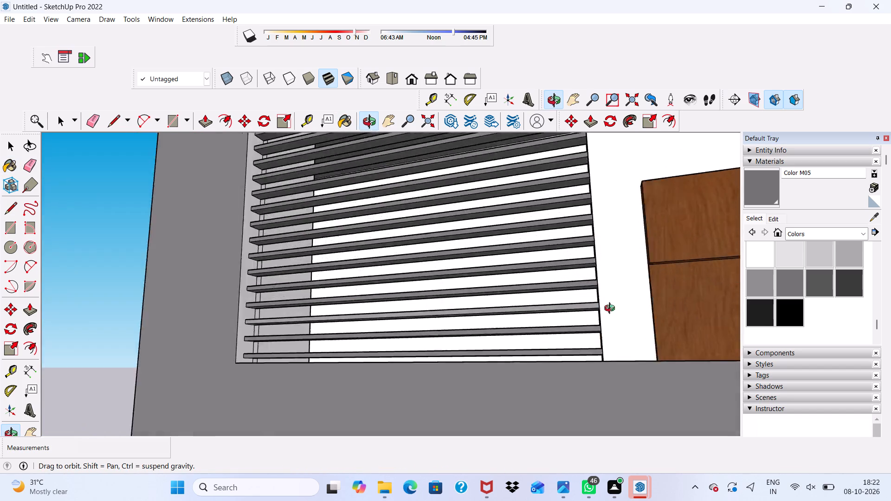
middle_drag(612, 309, 492, 360)
scroll(482, 324, up, 3)
scroll(524, 227, down, 5)
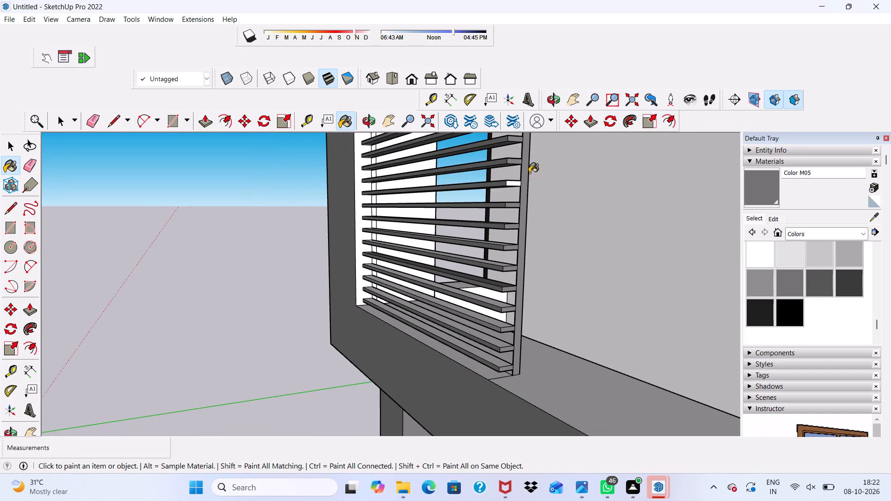
click(512, 183)
Examine the louvred screen from its open end and from above for slat faces still unpainted.
scroll(500, 180, up, 1)
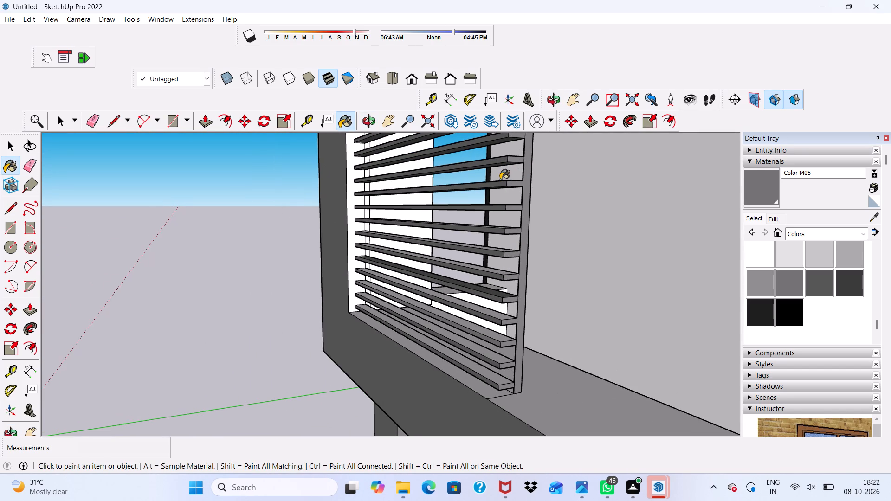
scroll(478, 206, up, 3)
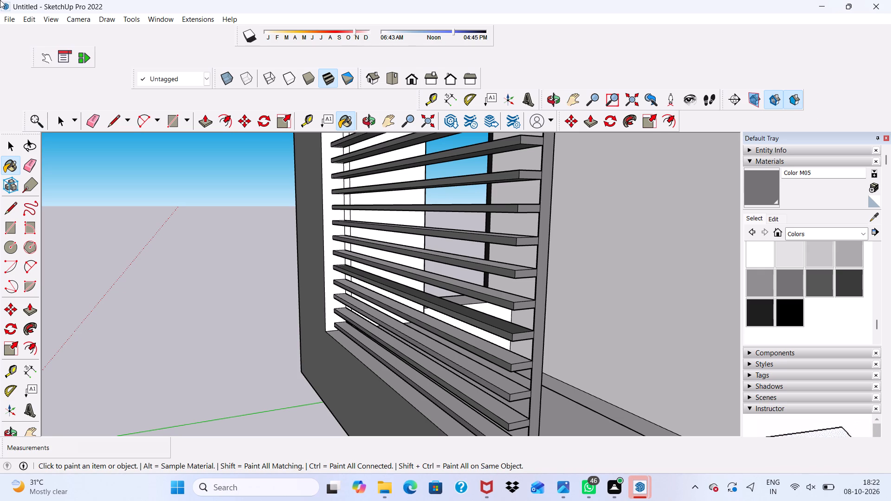
scroll(0, 0, down, 1)
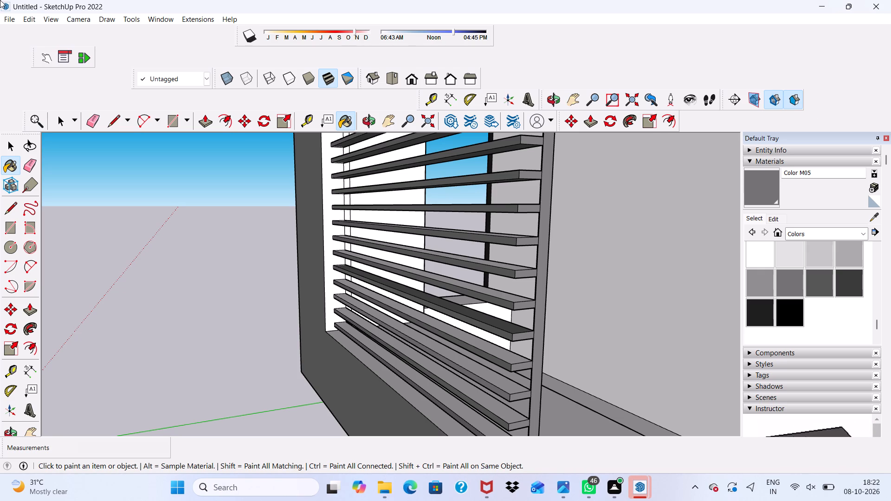
scroll(0, 0, down, 1)
scroll(0, 0, up, 1)
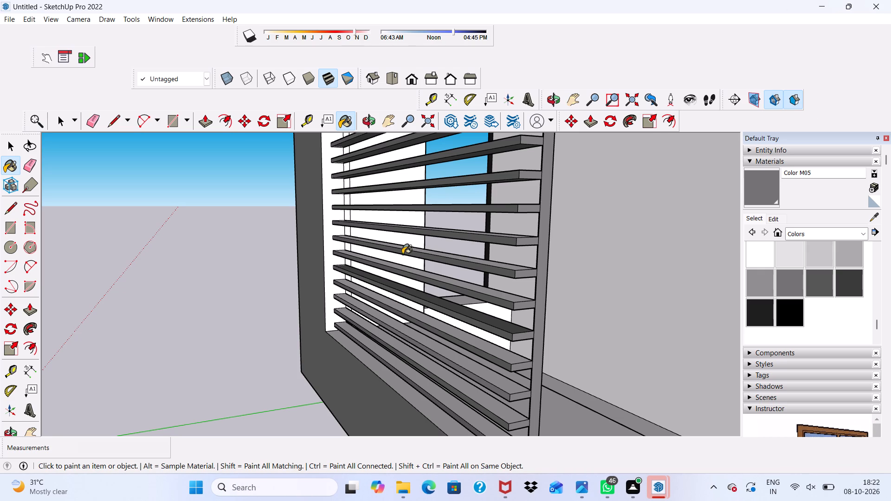
middle_drag(402, 254, 393, 335)
scroll(416, 289, up, 1)
scroll(410, 312, down, 6)
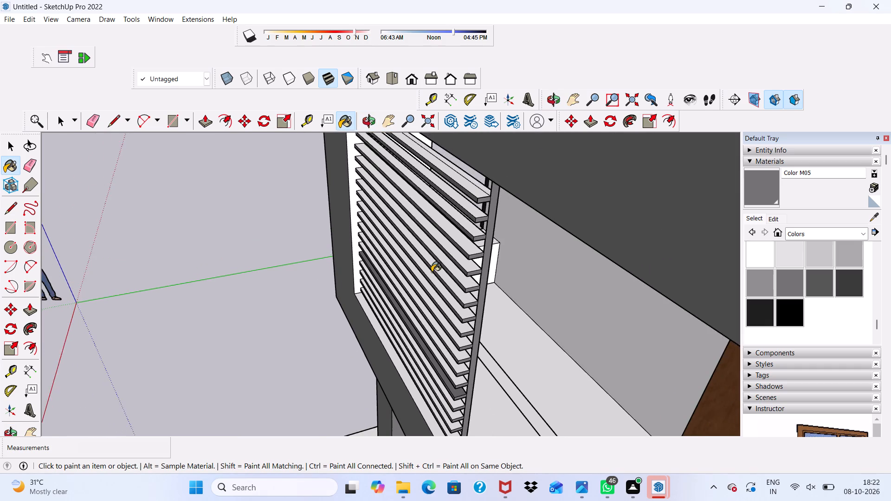
scroll(432, 272, down, 1)
scroll(442, 197, up, 3)
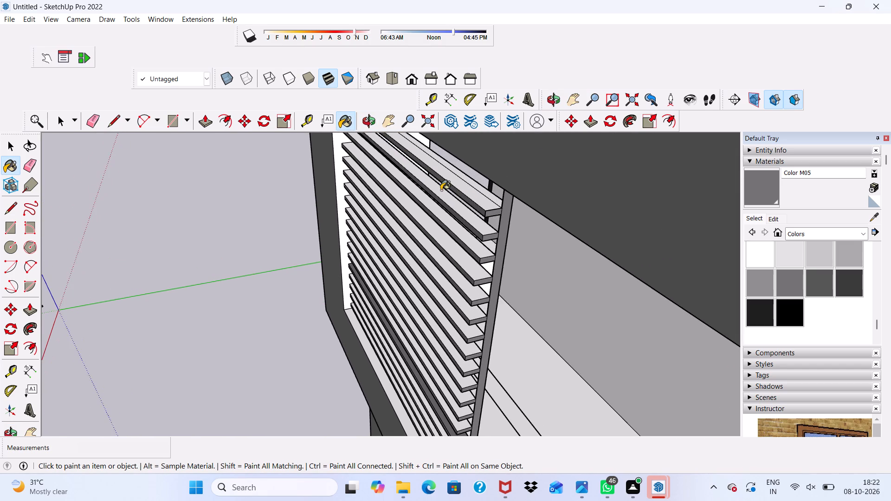
Paint the top faces of the uppermost slats in the balcony's louvred screen with Color M05.
scroll(446, 188, up, 3)
click(458, 195)
scroll(454, 205, up, 1)
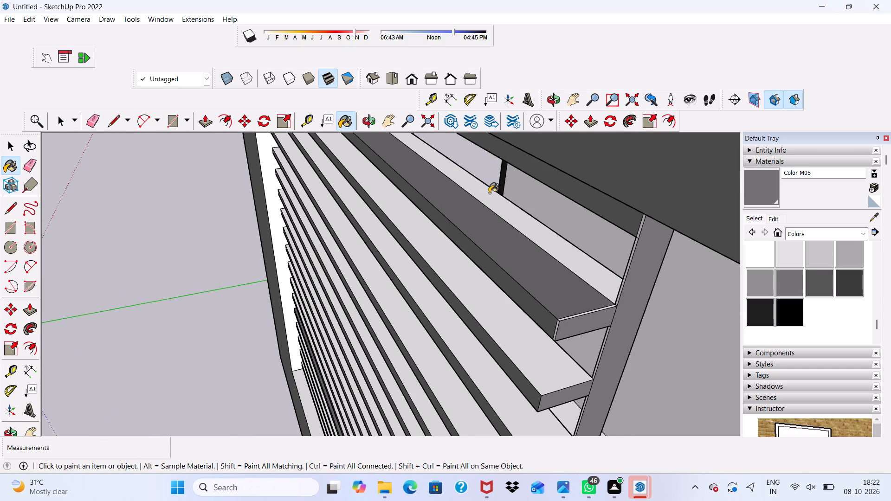
click(489, 197)
click(456, 251)
click(428, 307)
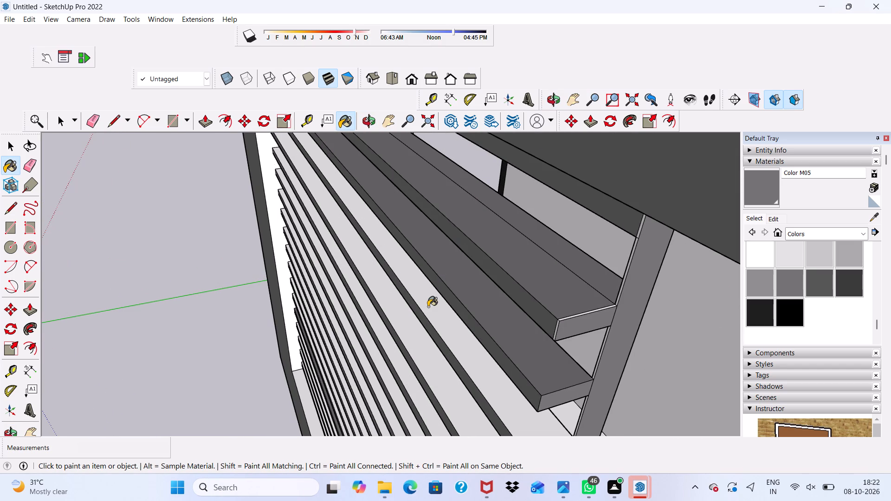
click(384, 314)
click(388, 315)
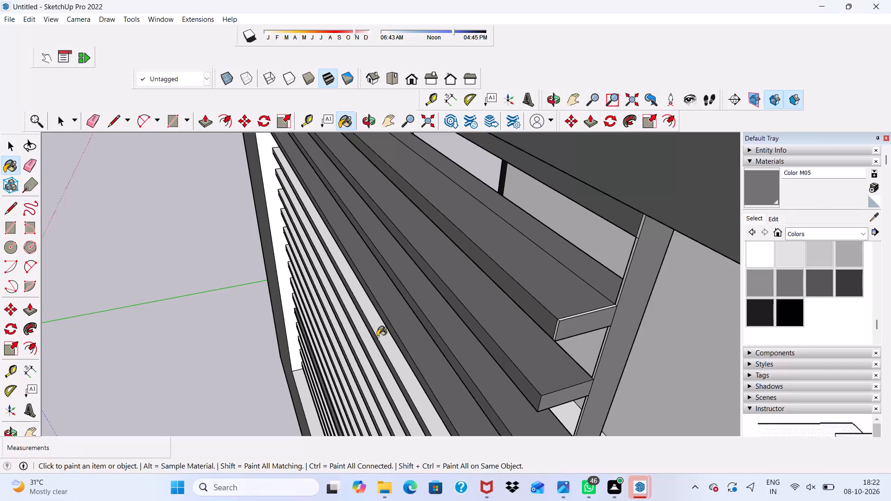
click(378, 335)
Paint the top faces of the next three slats down the louvred screen with Color M05.
scroll(375, 281, down, 5)
scroll(392, 264, up, 1)
scroll(392, 247, down, 4)
scroll(377, 347, up, 4)
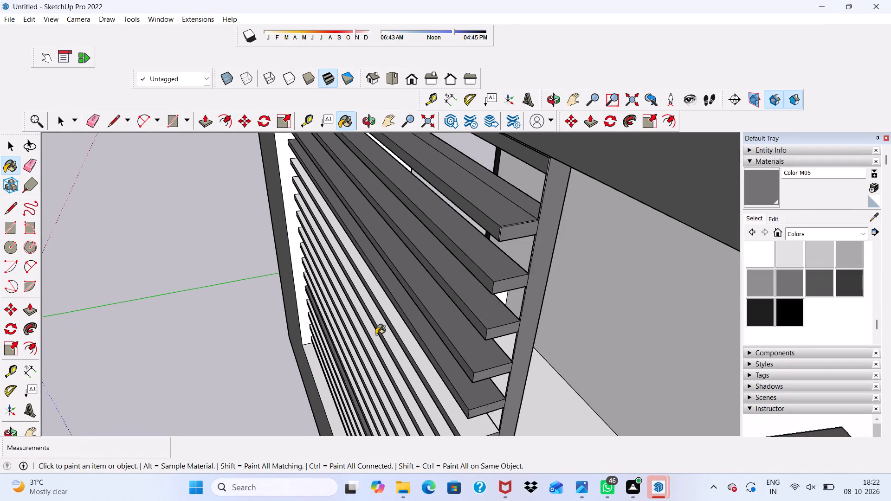
scroll(380, 323, up, 2)
click(387, 308)
click(382, 326)
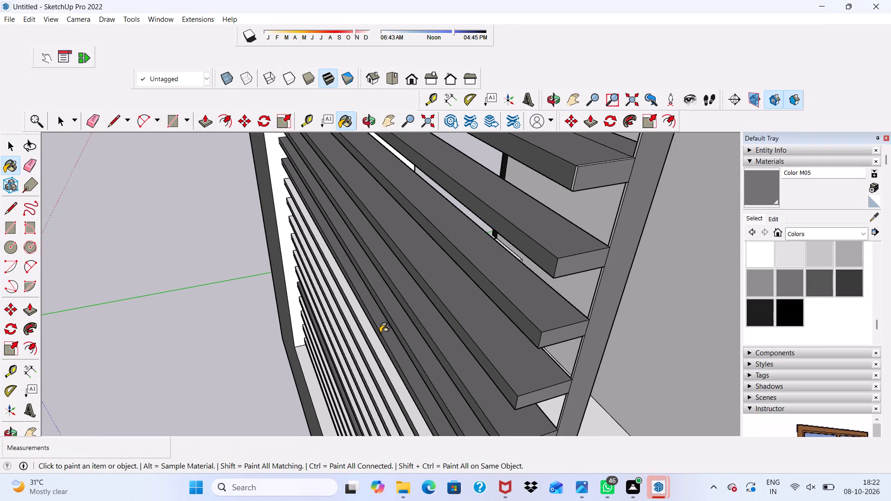
click(374, 347)
Paint the top faces of the following slats in the middle of the louvred screen with Color M05.
scroll(374, 347, up, 3)
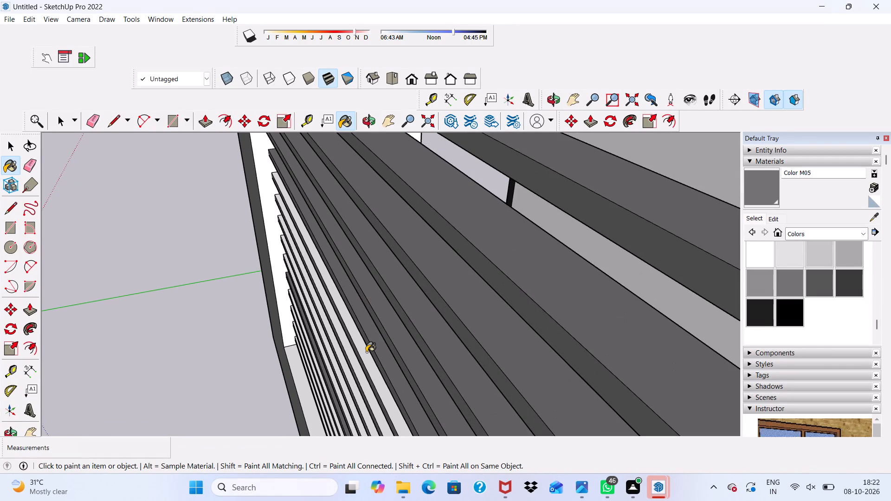
click(366, 352)
scroll(350, 356, up, 4)
click(349, 349)
scroll(334, 354, up, 3)
click(334, 354)
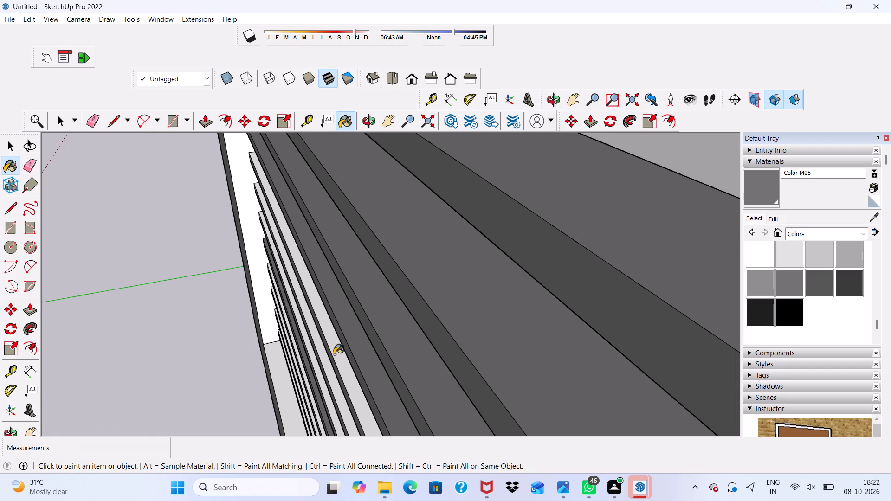
click(323, 361)
scroll(316, 359, up, 4)
click(313, 360)
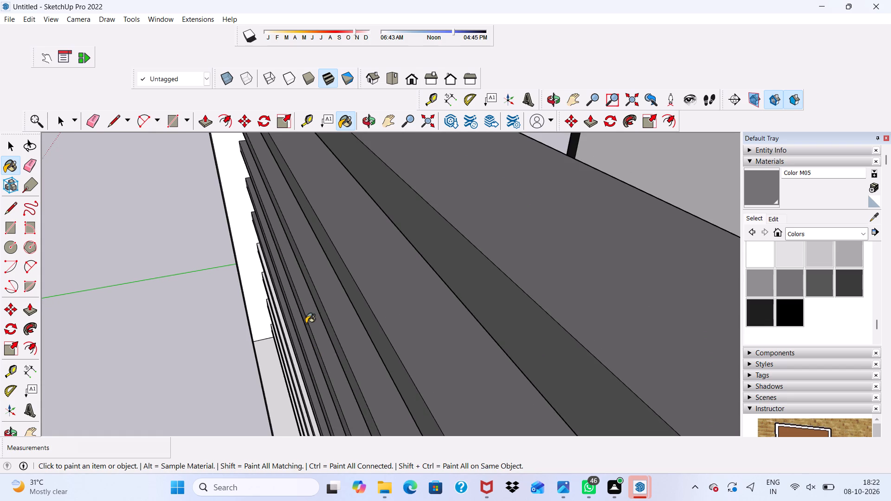
Paint the top faces of the lowest slats, just above the balcony's bottom beam, with Color M05.
scroll(311, 315, down, 15)
scroll(321, 373, up, 9)
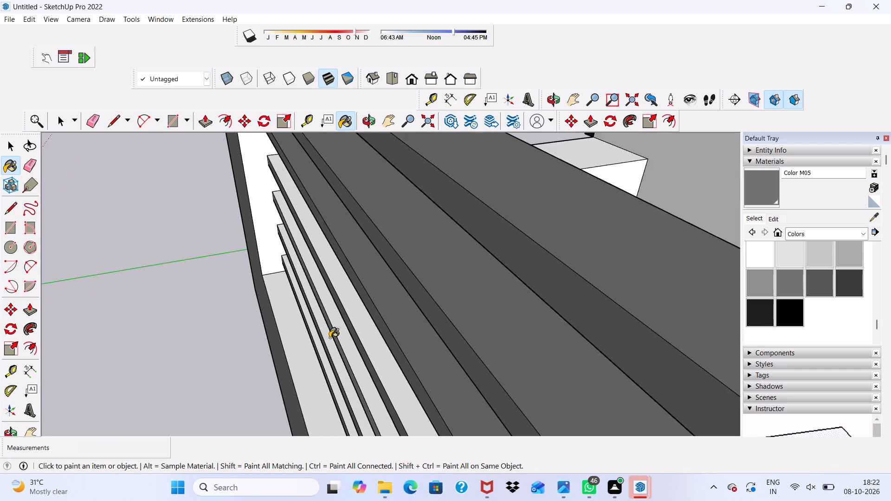
scroll(342, 309, up, 3)
click(347, 299)
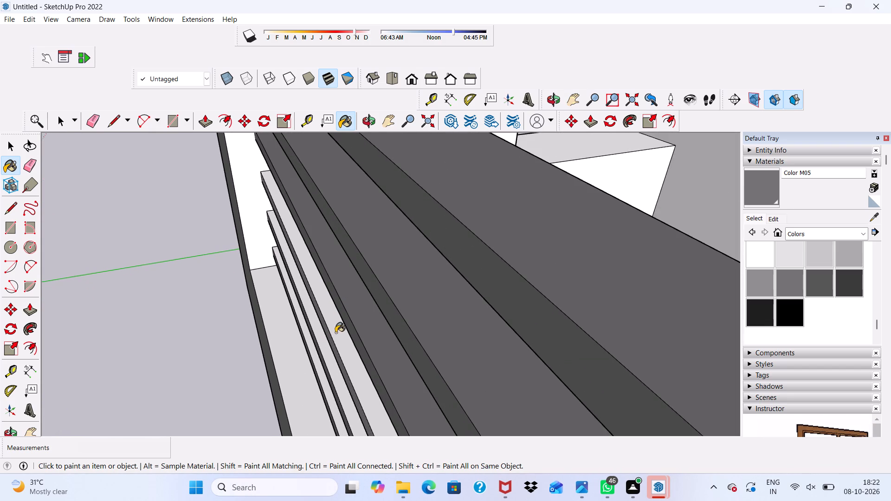
click(336, 333)
click(324, 344)
scroll(310, 369, up, 3)
click(321, 350)
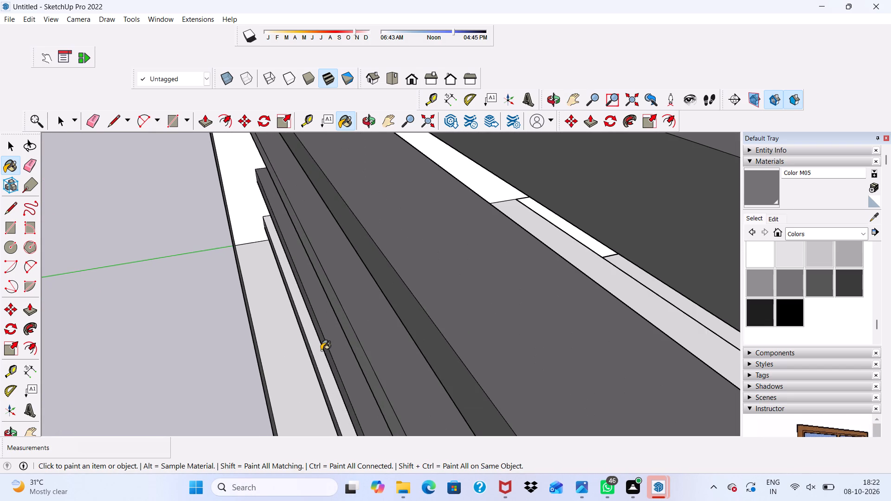
Examine the louvred screen and its balcony from close up, from the house corner and from below.
scroll(318, 351, down, 3)
middle_drag(319, 350, 436, 263)
scroll(448, 258, up, 4)
scroll(444, 257, down, 3)
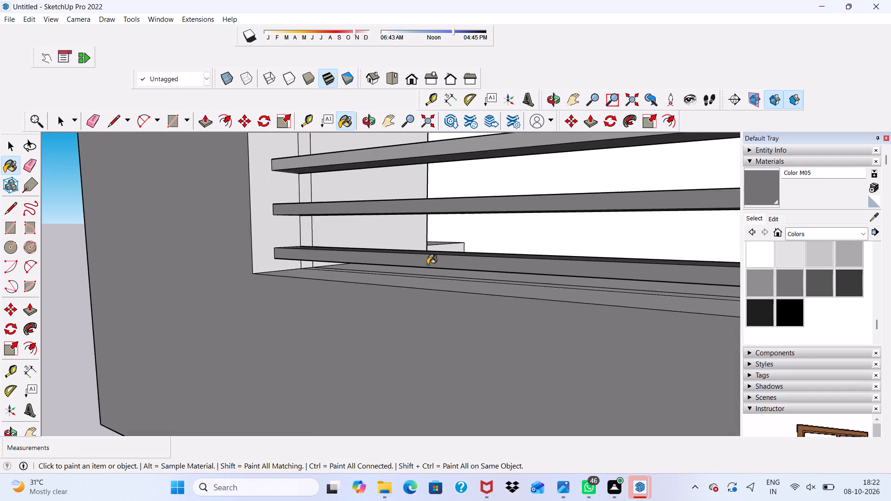
scroll(427, 264, down, 20)
scroll(427, 264, down, 5)
middle_drag(381, 326, 490, 258)
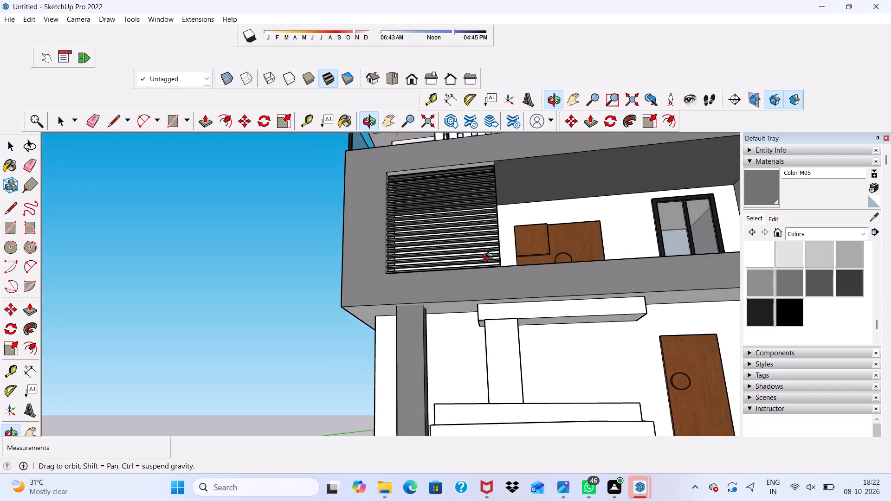
middle_drag(490, 258, 603, 324)
scroll(562, 282, down, 5)
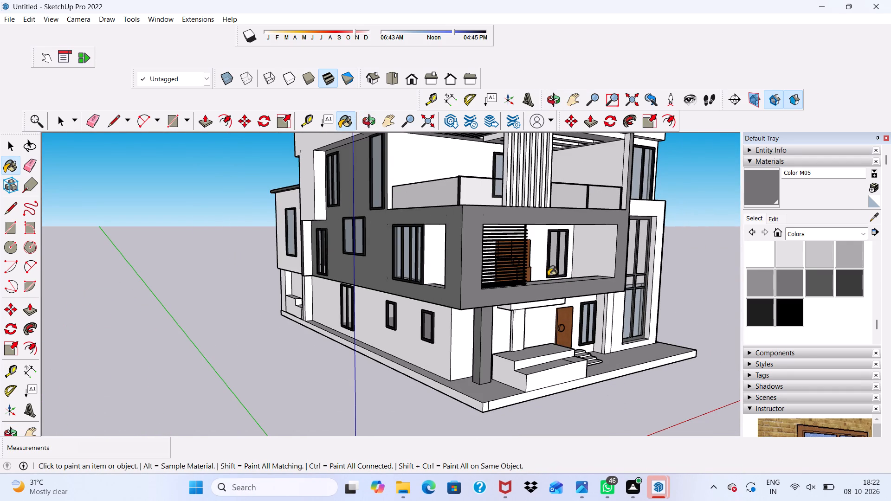
scroll(459, 142, up, 6)
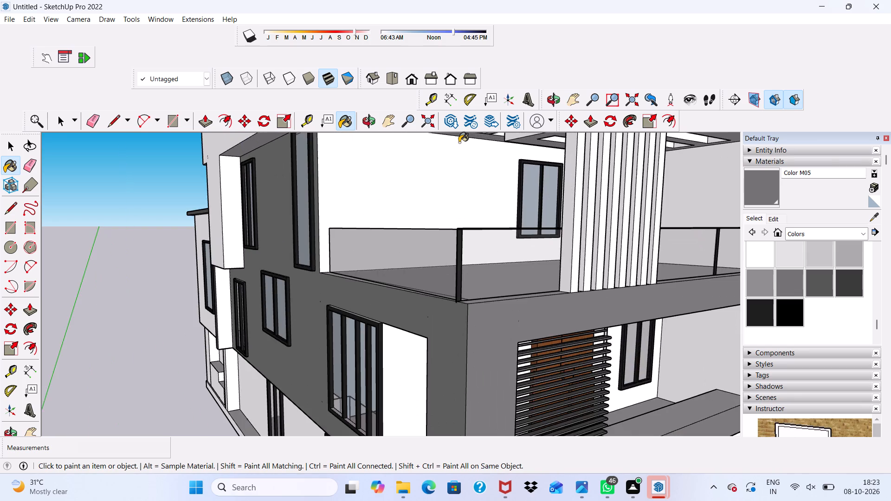
scroll(459, 142, down, 5)
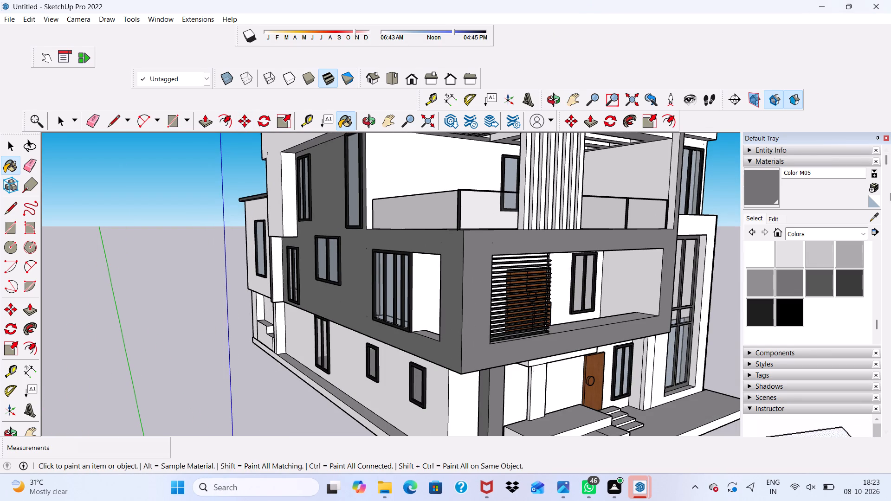
key(space)
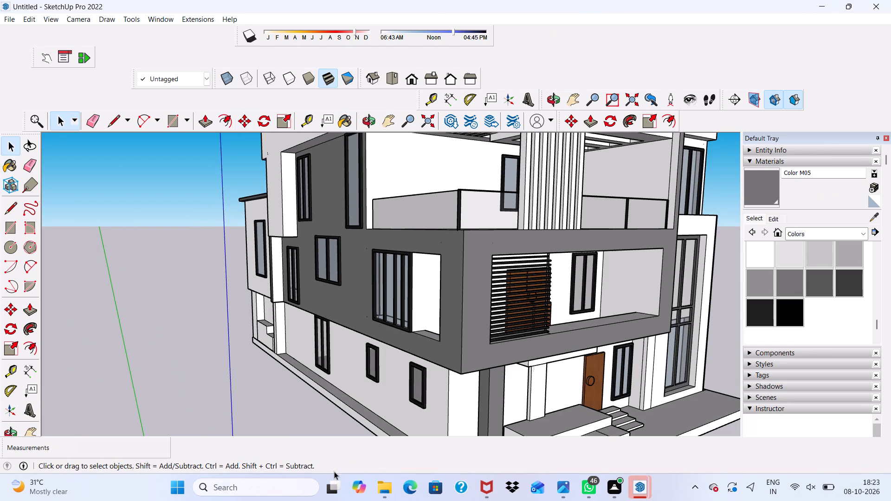
scroll(528, 443, down, 4)
scroll(370, 500, down, 1)
middle_drag(512, 259, 496, 160)
scroll(496, 160, up, 3)
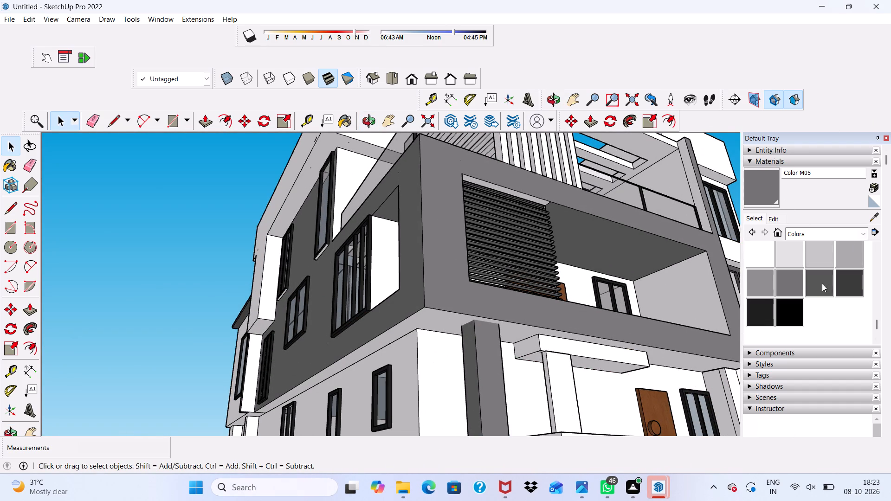
Switch the material library to the Colors-Named collection and browse to its tan and brown shades.
scroll(822, 280, up, 2)
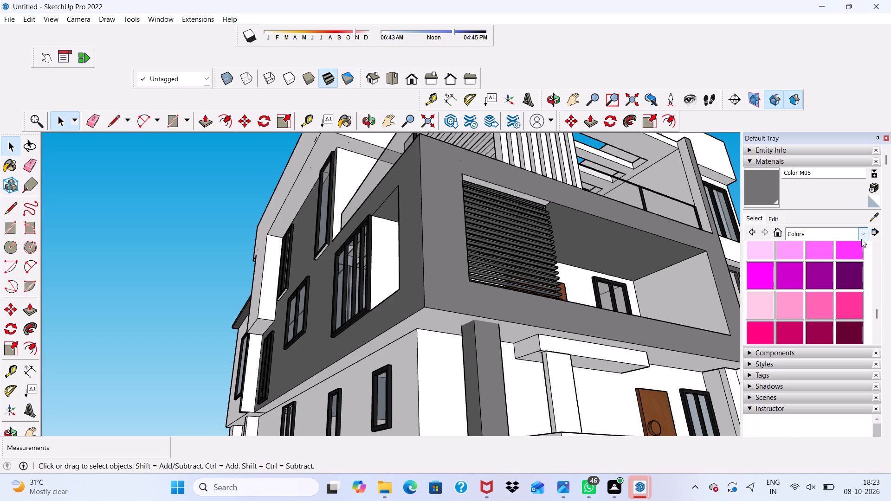
click(861, 239)
scroll(861, 239, up, 1)
click(831, 311)
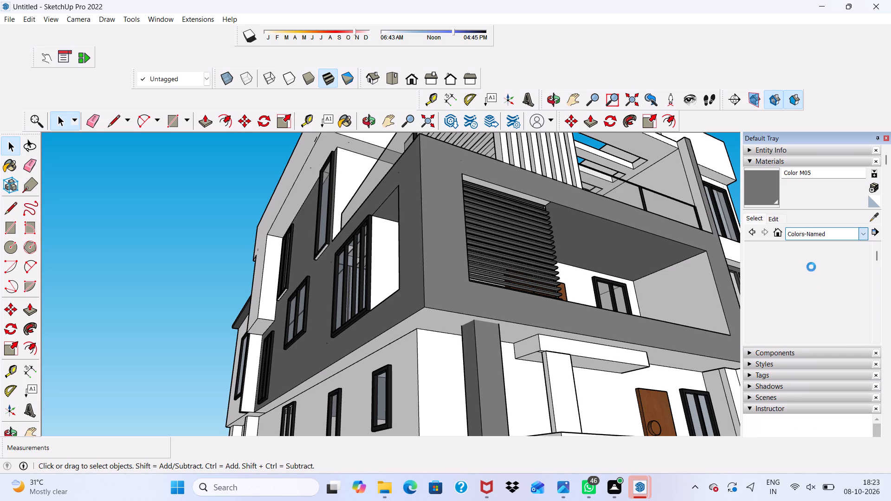
scroll(809, 264, down, 2)
scroll(809, 264, up, 2)
scroll(809, 264, down, 2)
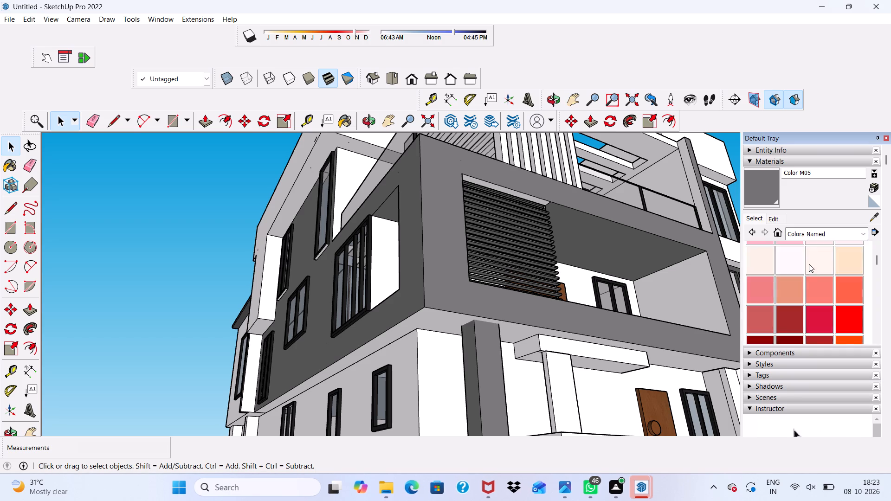
scroll(809, 264, down, 2)
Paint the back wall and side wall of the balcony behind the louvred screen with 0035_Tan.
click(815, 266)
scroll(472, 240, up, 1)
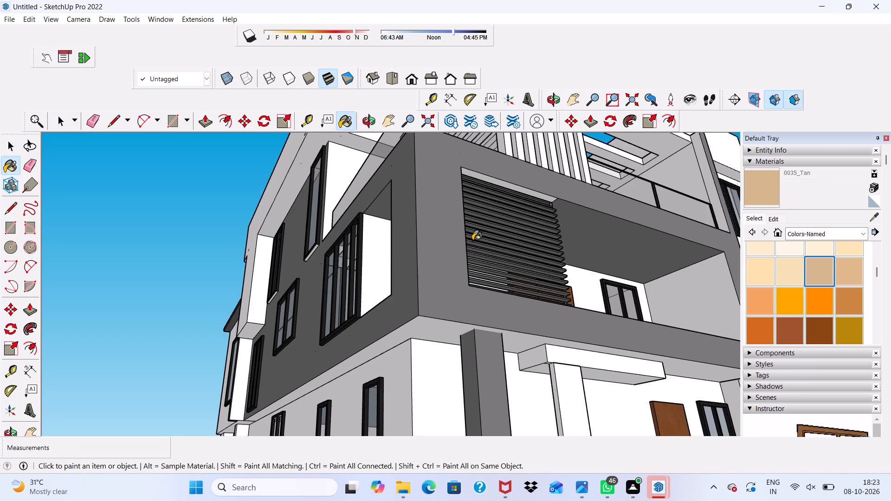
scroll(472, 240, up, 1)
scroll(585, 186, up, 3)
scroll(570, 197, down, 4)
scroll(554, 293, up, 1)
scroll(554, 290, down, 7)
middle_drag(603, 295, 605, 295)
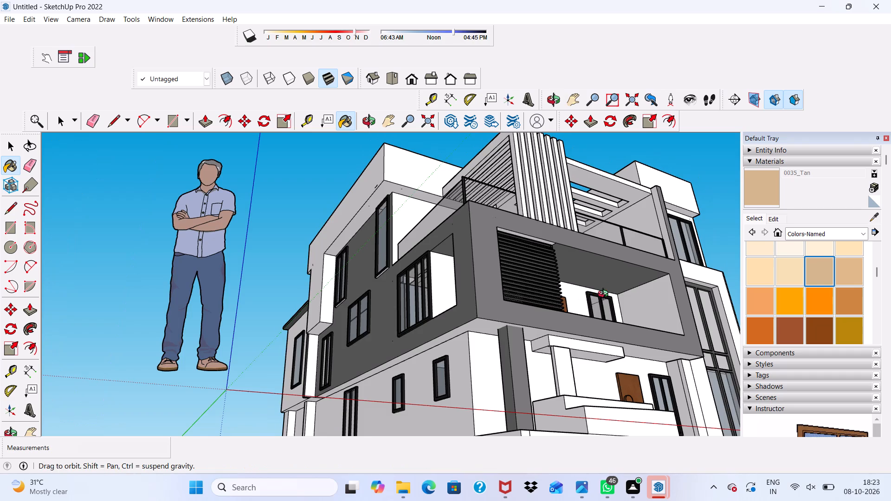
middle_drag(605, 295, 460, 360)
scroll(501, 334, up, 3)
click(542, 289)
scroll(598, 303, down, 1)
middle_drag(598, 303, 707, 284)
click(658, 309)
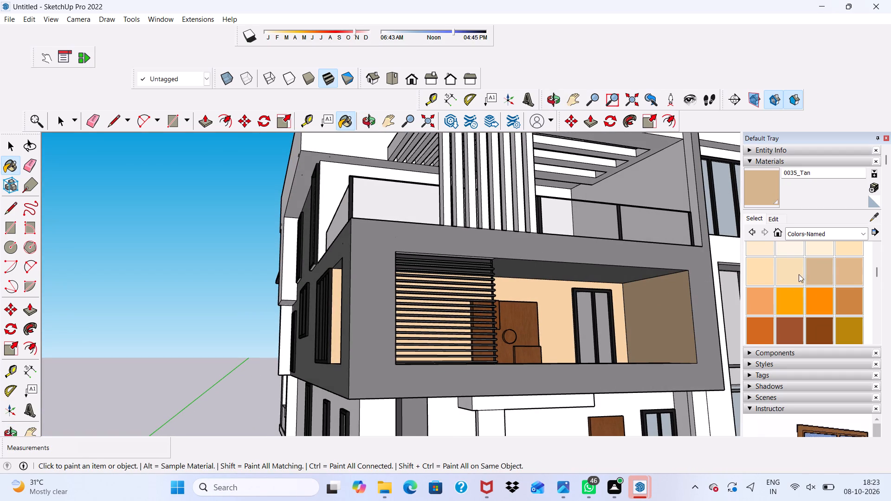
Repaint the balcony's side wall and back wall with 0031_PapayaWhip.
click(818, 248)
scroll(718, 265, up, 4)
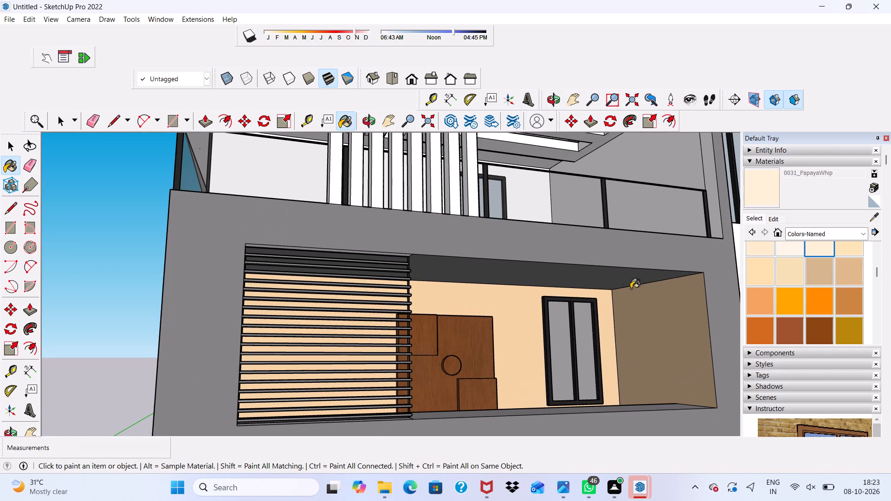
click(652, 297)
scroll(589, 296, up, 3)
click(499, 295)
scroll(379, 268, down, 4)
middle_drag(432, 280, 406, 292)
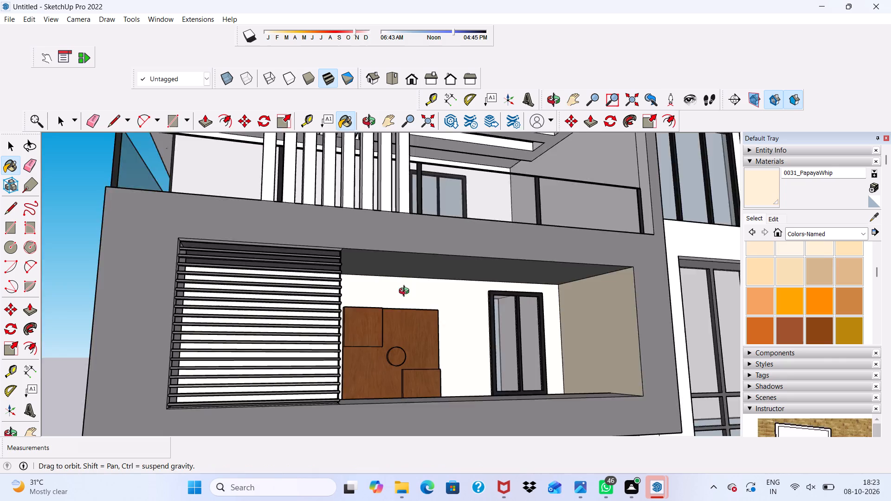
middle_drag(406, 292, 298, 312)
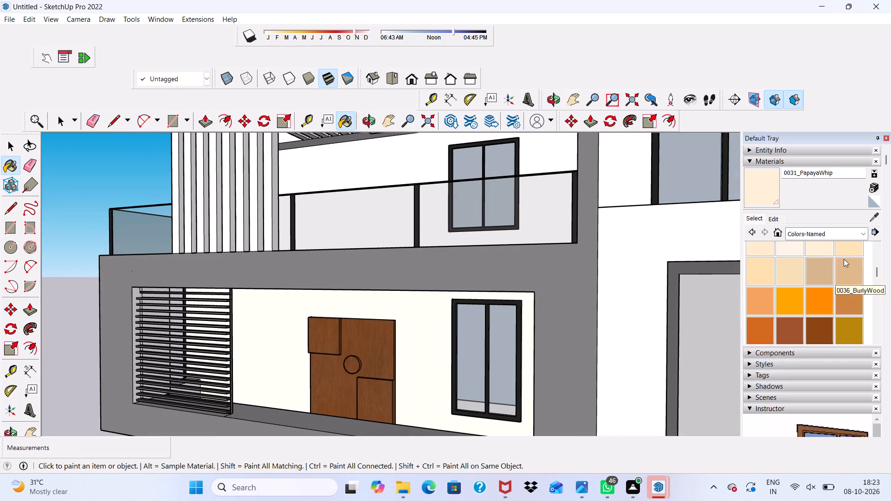
Repaint the balcony's back wall and side wall with 0036_BurlyWood.
click(854, 276)
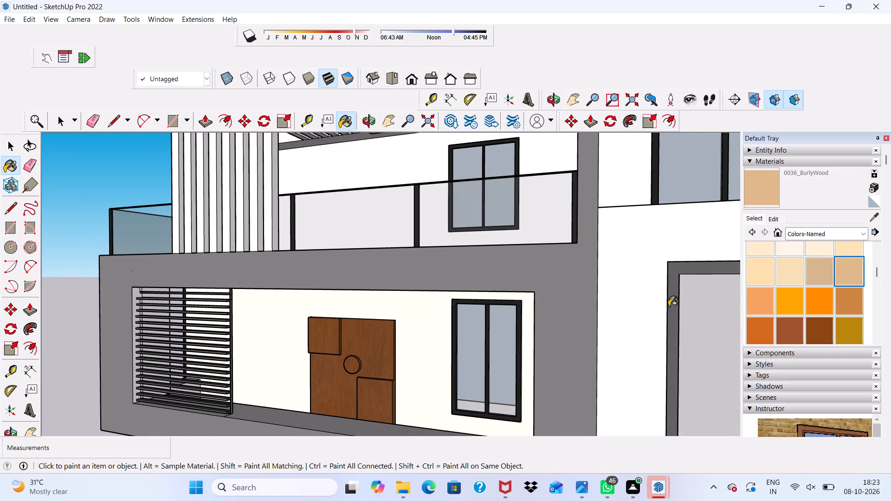
scroll(627, 305, up, 4)
click(393, 339)
scroll(314, 249, down, 4)
middle_drag(402, 235, 669, 200)
scroll(491, 302, up, 3)
click(492, 301)
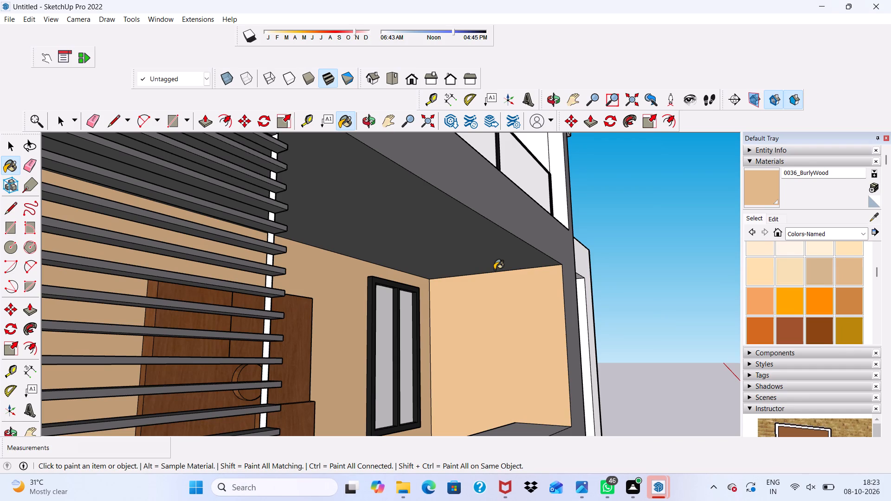
Examine the painted balcony and the whole house from both sides and from farther away.
scroll(510, 250, down, 4)
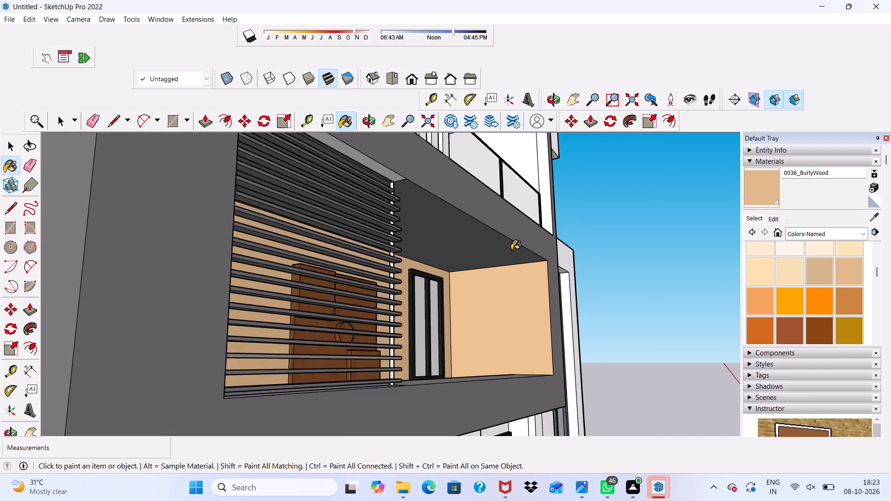
scroll(511, 250, down, 9)
middle_drag(513, 247, 160, 271)
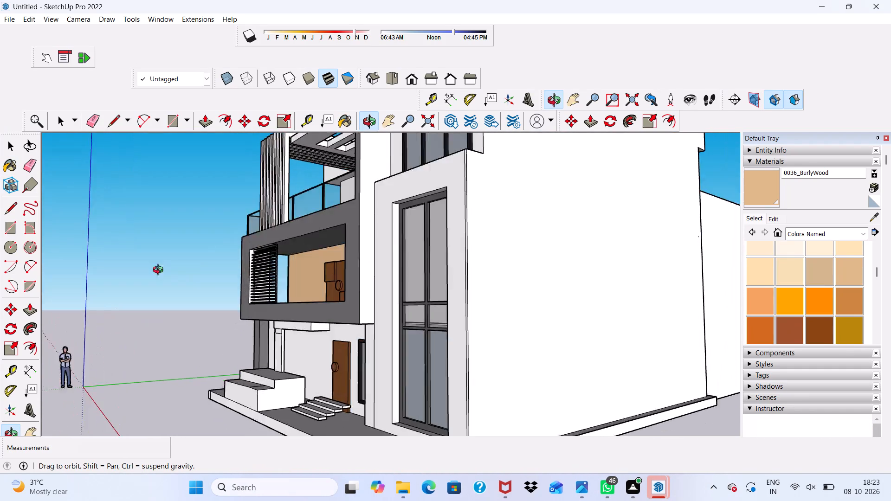
middle_drag(160, 271, 527, 265)
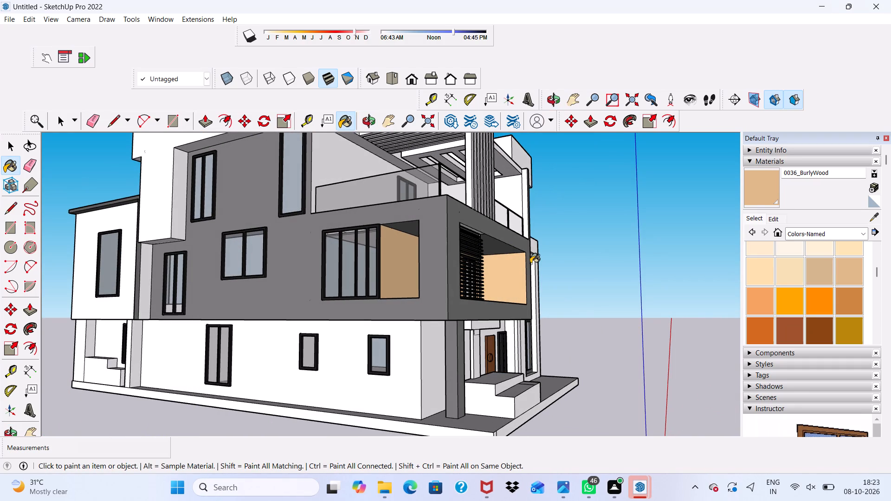
scroll(530, 263, down, 3)
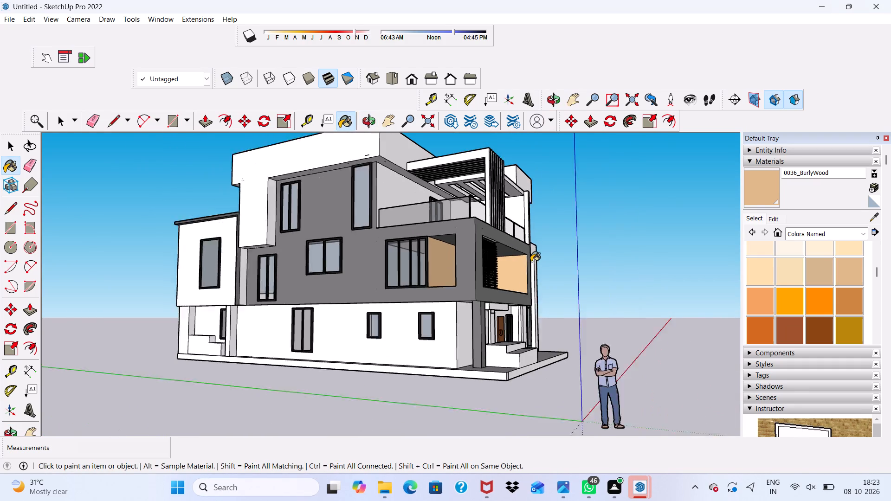
scroll(531, 262, down, 1)
key(space)
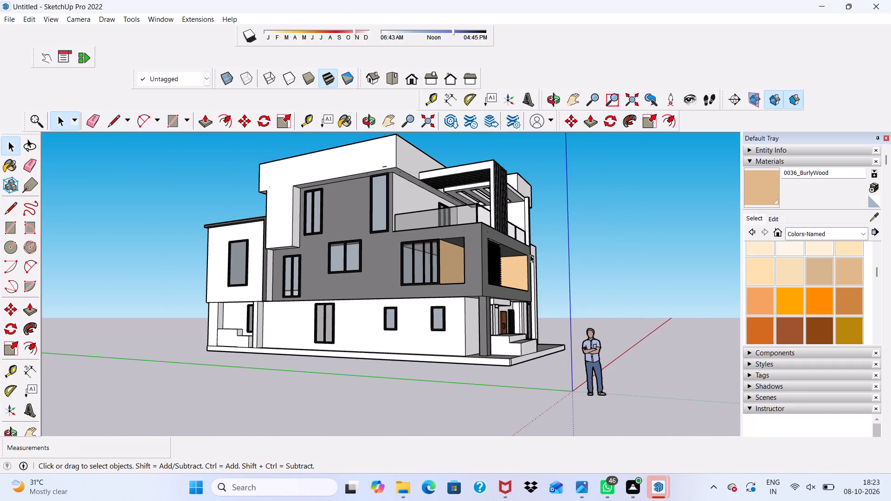
scroll(523, 254, down, 2)
scroll(472, 273, down, 2)
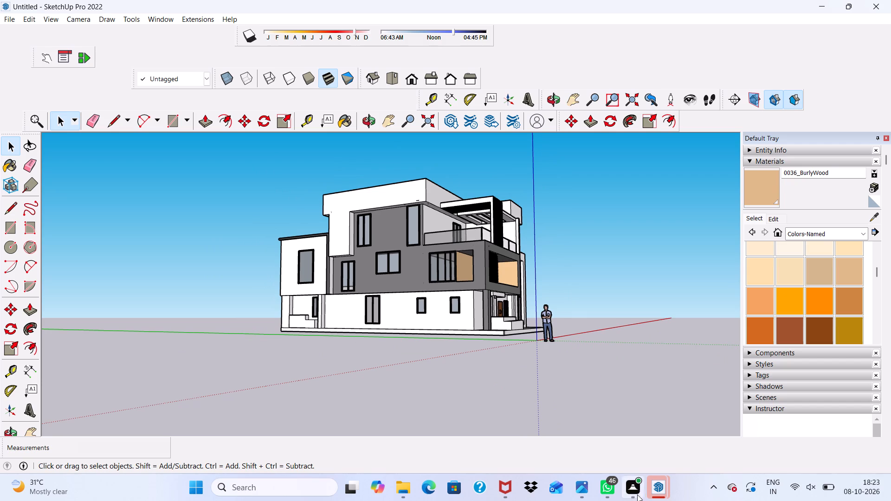
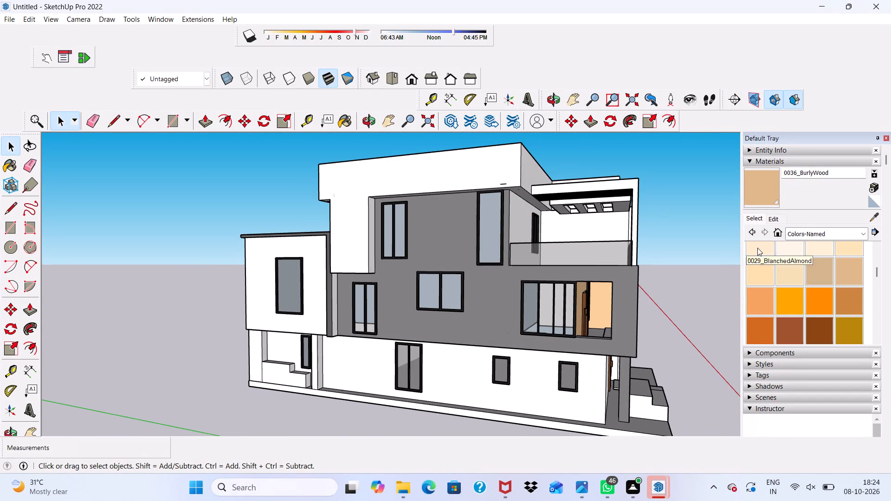
Draw a window rectangle about 4' 9" high and 2' 3" wide on the white top-floor wall beside the tall two-pane window.
scroll(551, 180, down, 6)
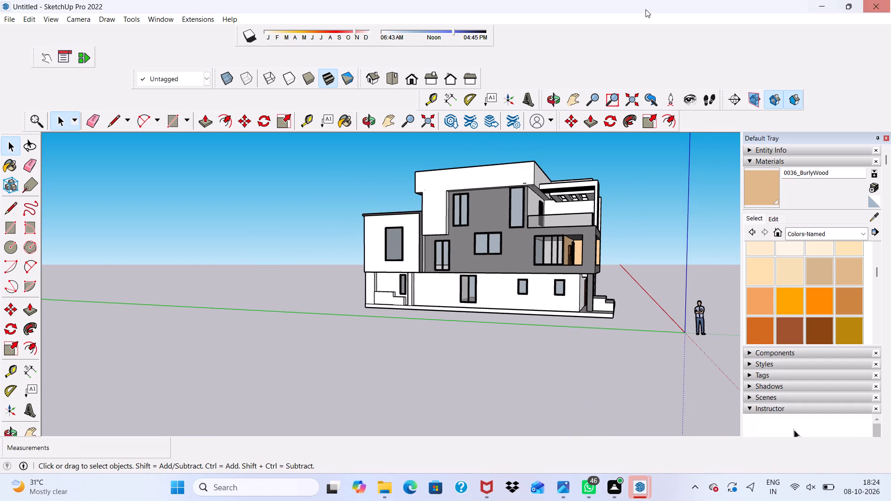
scroll(590, 109, down, 1)
scroll(812, 230, up, 7)
scroll(851, 142, down, 4)
scroll(694, 164, down, 1)
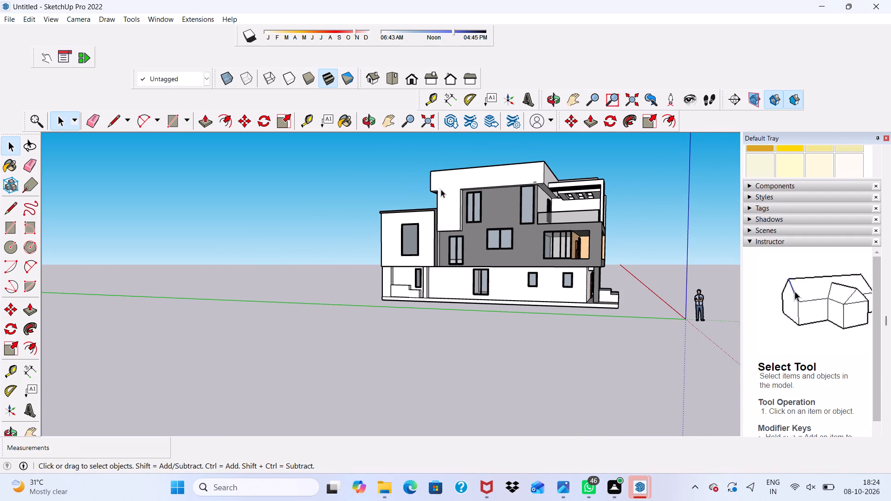
scroll(433, 204, up, 12)
middle_drag(436, 174, 569, 210)
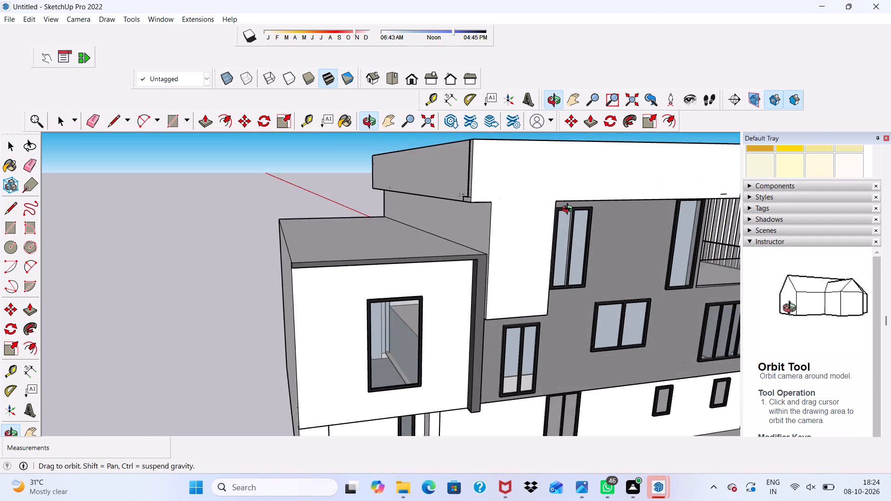
middle_drag(569, 210, 475, 184)
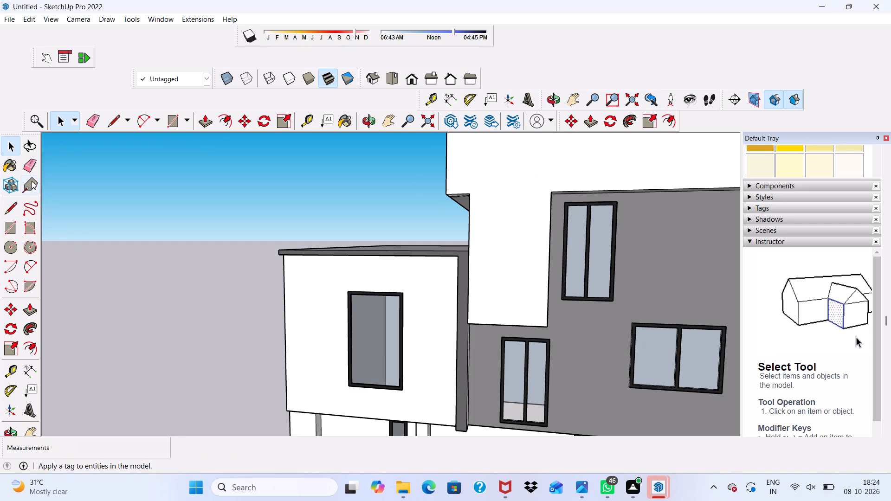
click(179, 123)
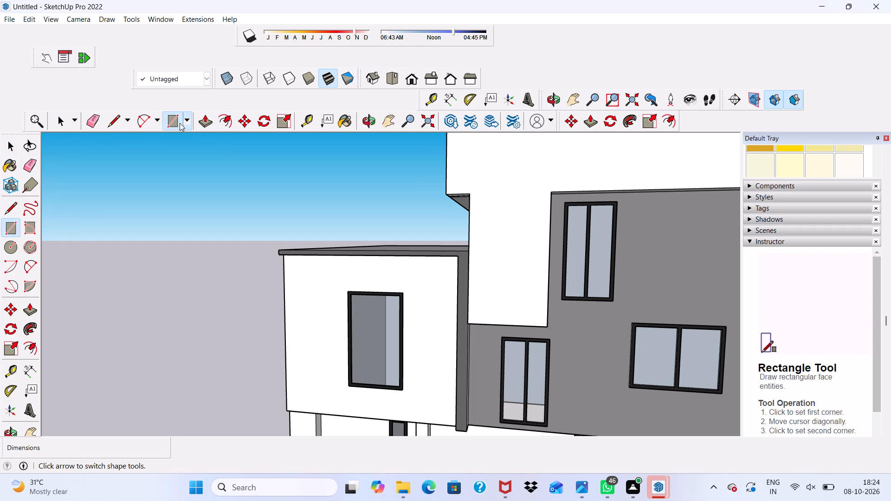
scroll(379, 156, down, 3)
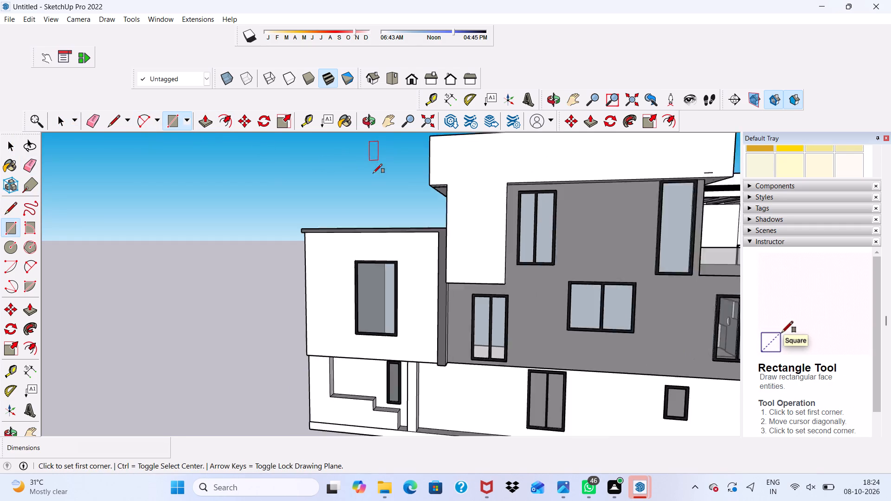
scroll(373, 173, down, 8)
scroll(447, 208, up, 7)
middle_drag(375, 187, 451, 179)
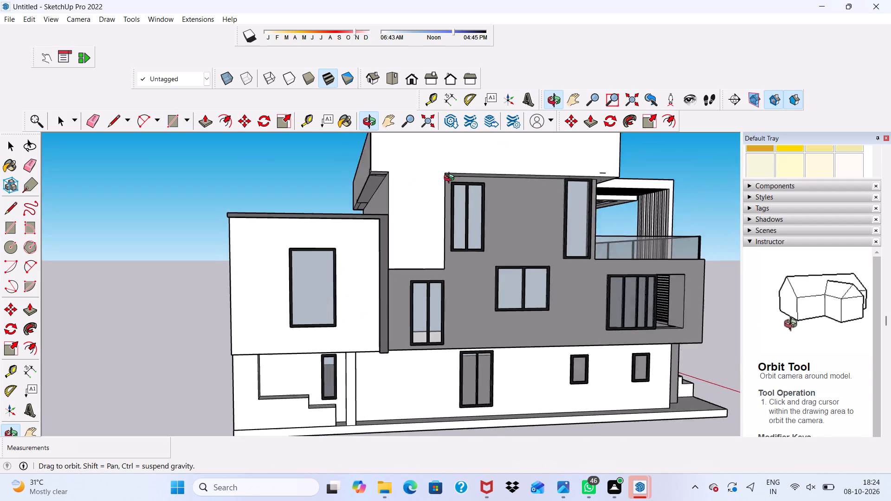
middle_drag(451, 179, 427, 202)
scroll(407, 202, up, 8)
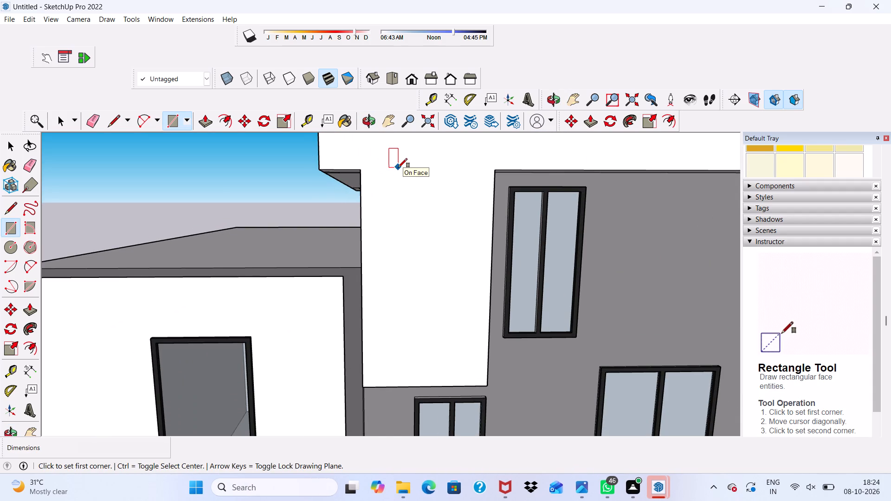
click(398, 167)
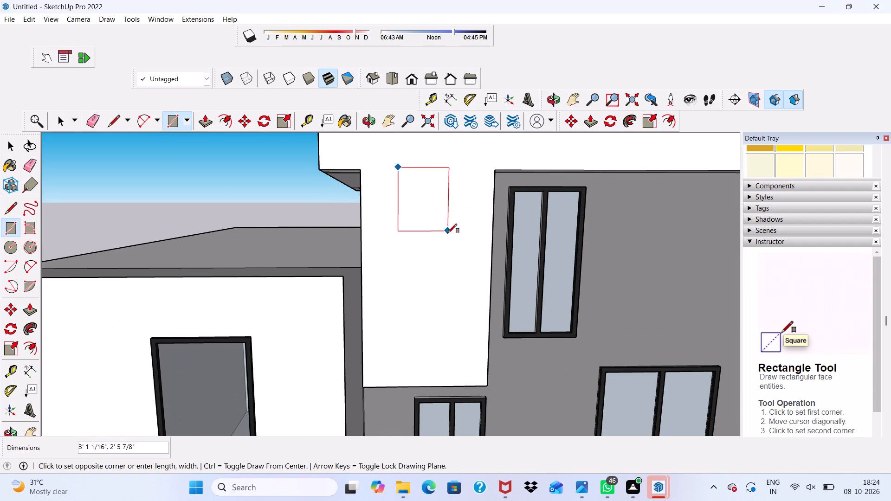
click(442, 263)
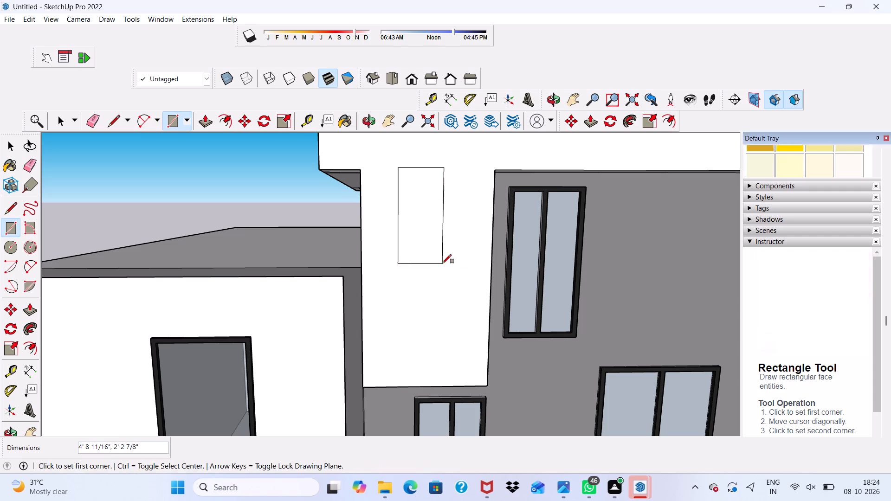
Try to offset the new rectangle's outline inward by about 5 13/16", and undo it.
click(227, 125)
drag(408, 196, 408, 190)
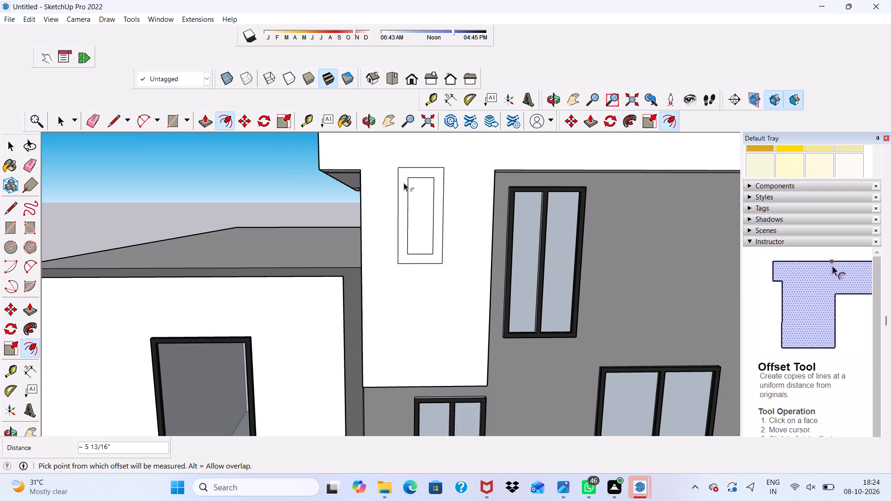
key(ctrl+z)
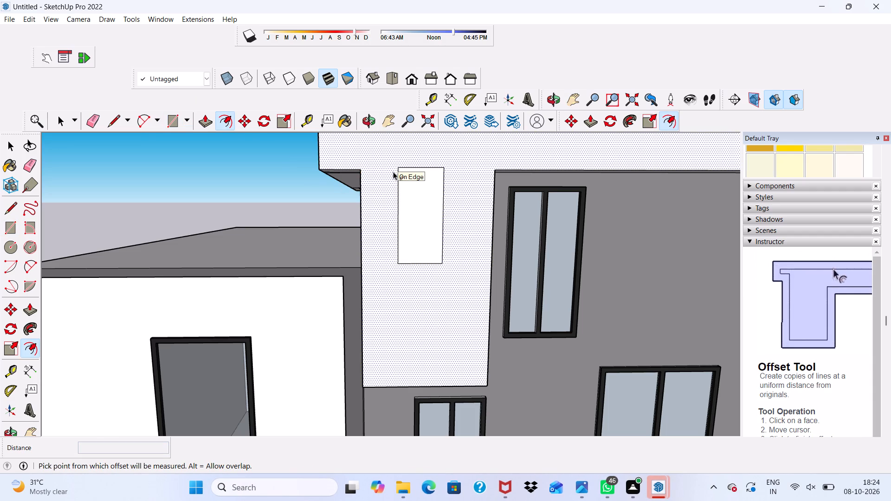
Offset the new window rectangle's outline outward by 3" to form a frame border.
click(413, 183)
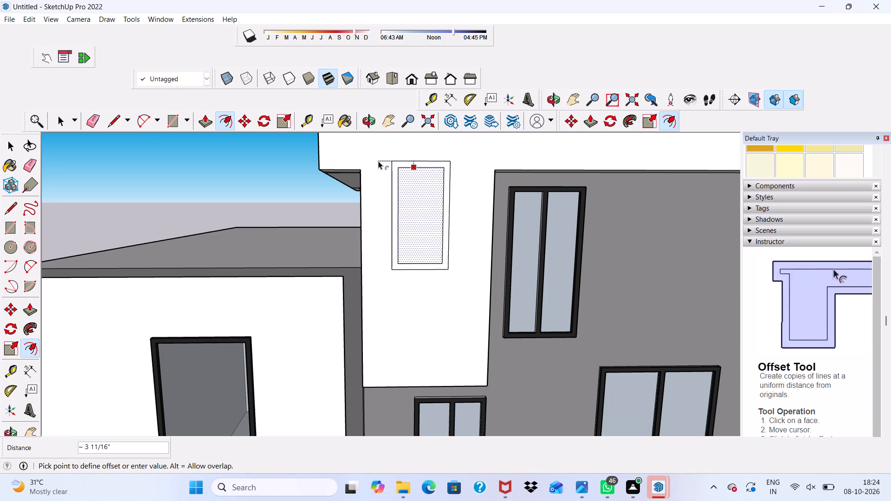
key(3)
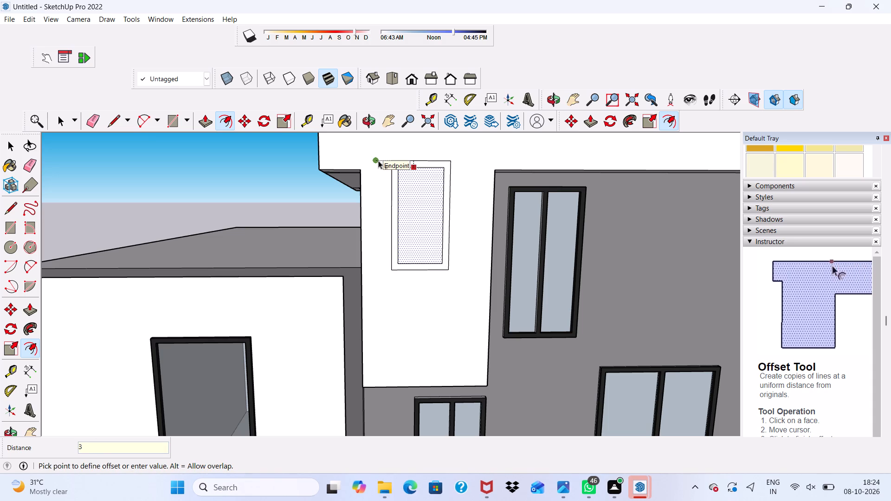
key(shift+quotedbl)
key(Return)
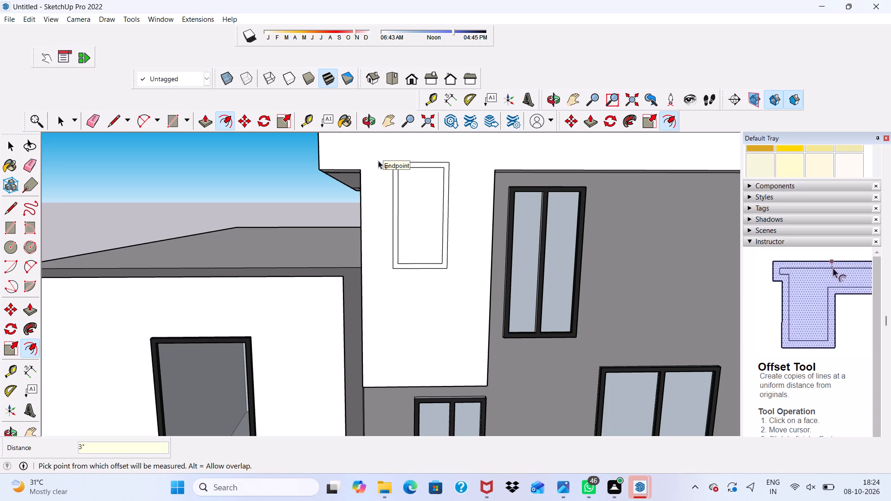
Push/Pull the window's frame border 3" out from the white wall.
scroll(153, 102, up, 2)
click(205, 118)
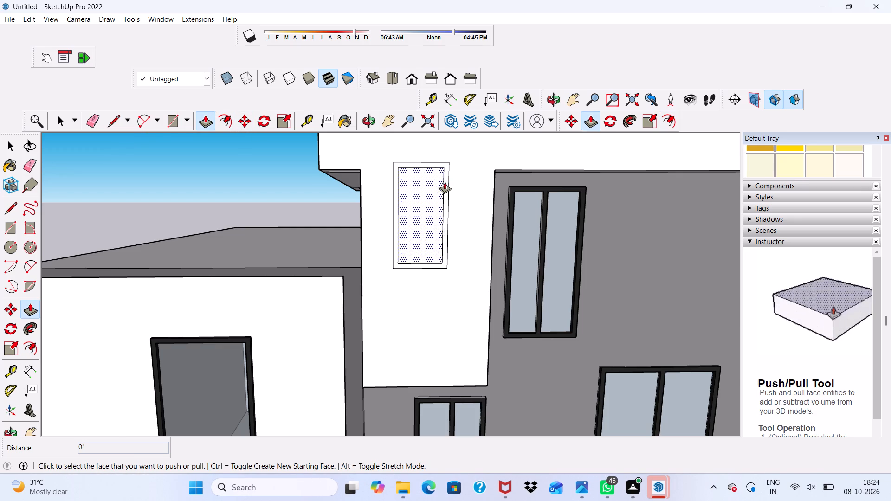
scroll(454, 186, up, 6)
click(440, 177)
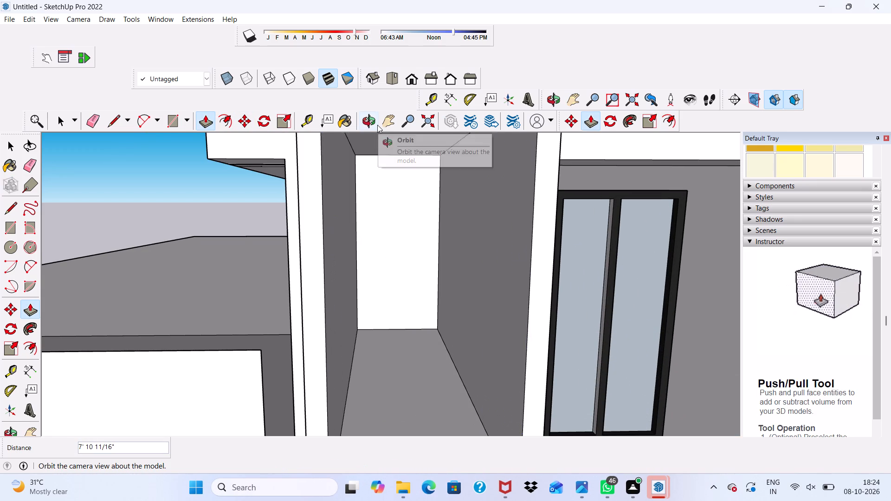
key(3)
key(shift+quotedbl)
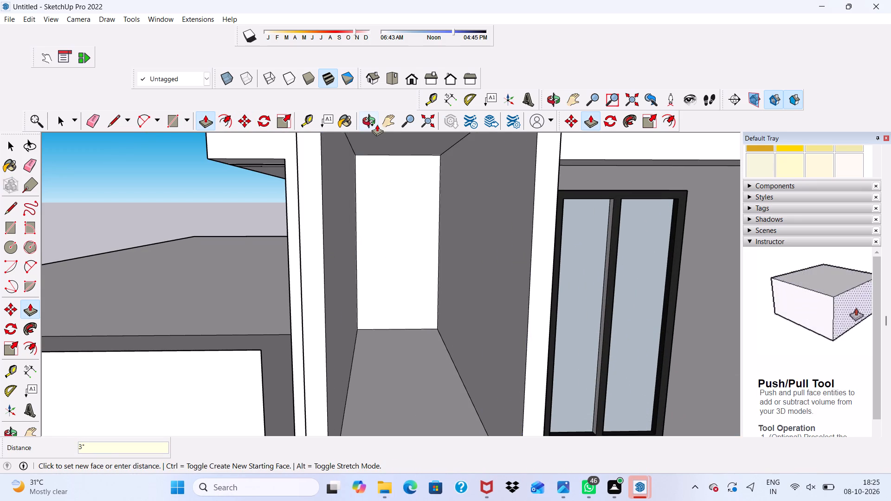
key(Return)
scroll(295, 224, down, 9)
middle_drag(329, 222, 452, 225)
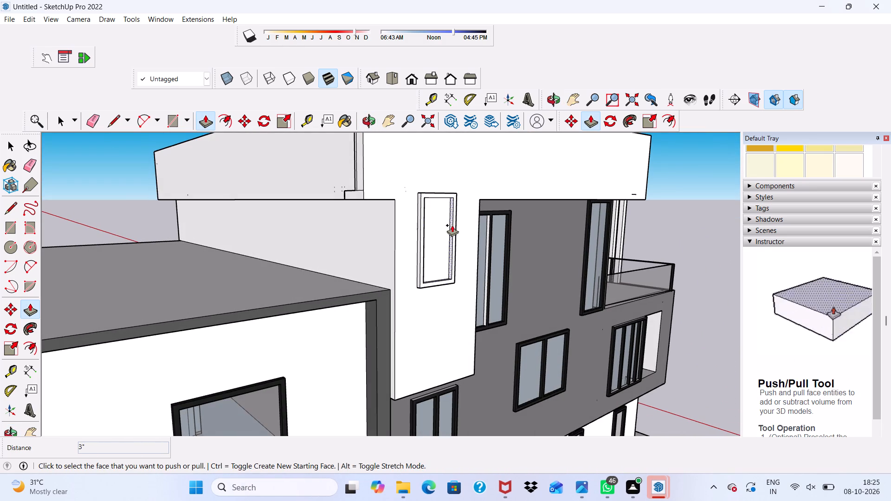
key(space)
Examine the facade with the new window frame from above and from farther away.
scroll(450, 228, down, 2)
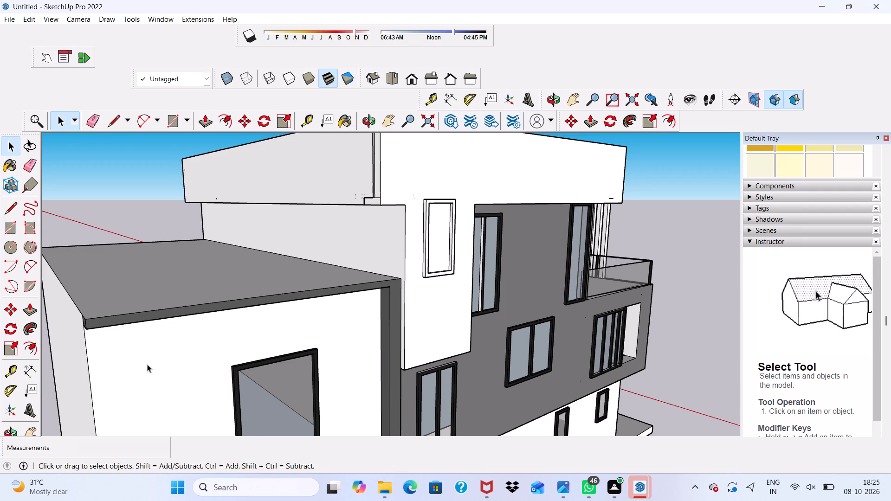
scroll(147, 364, up, 1)
scroll(108, 356, down, 3)
middle_drag(51, 362, 0, 379)
scroll(123, 323, up, 2)
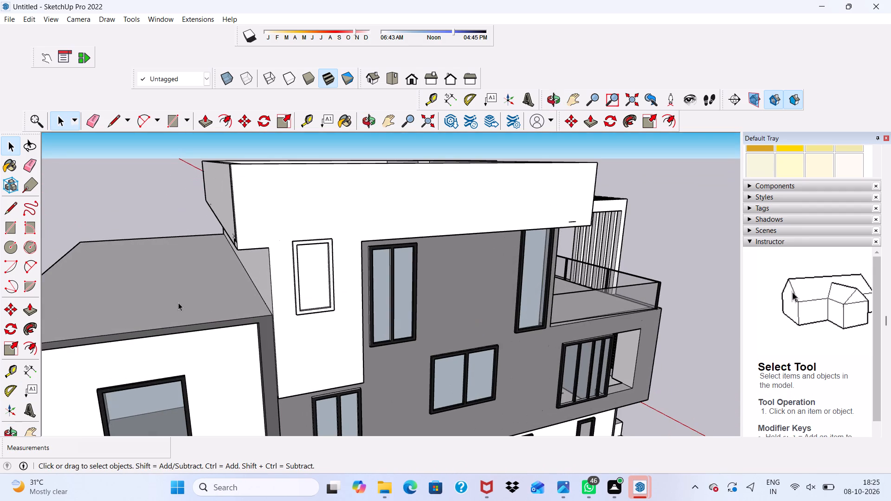
scroll(142, 287, down, 4)
scroll(189, 261, up, 1)
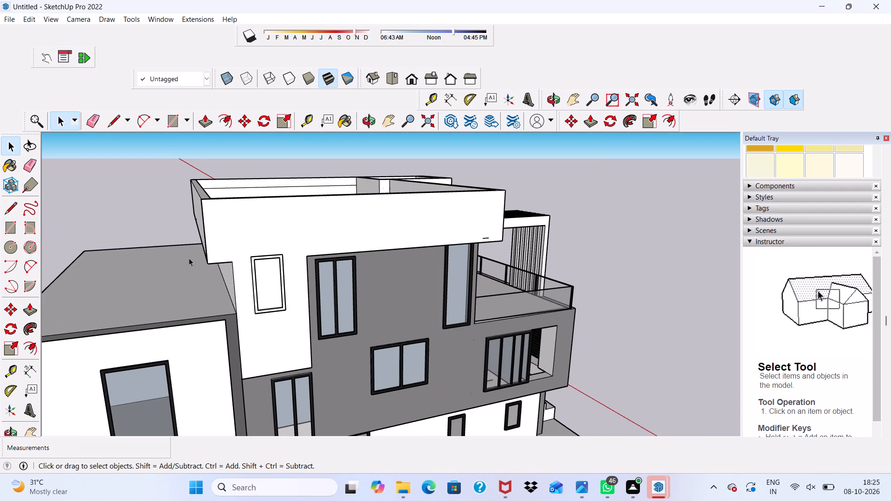
scroll(189, 256, down, 3)
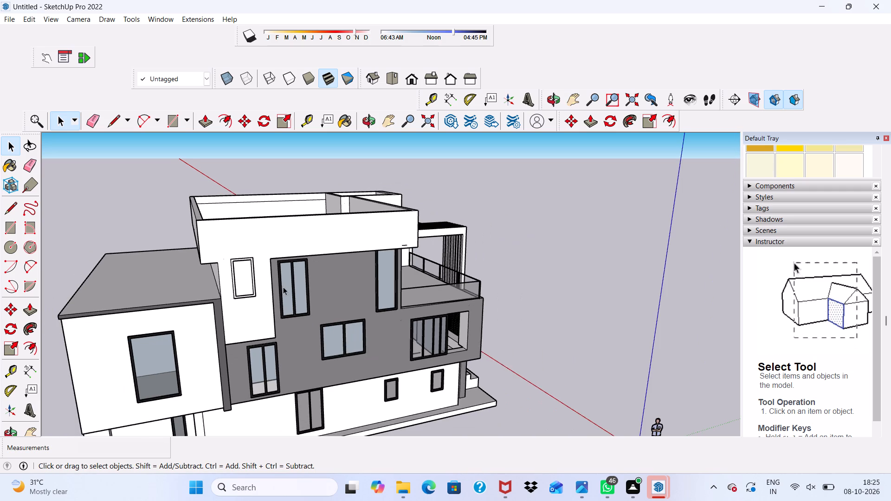
middle_drag(283, 287, 160, 206)
Paint the front face of the new top-floor window frame with 0137_Black.
scroll(160, 206, up, 3)
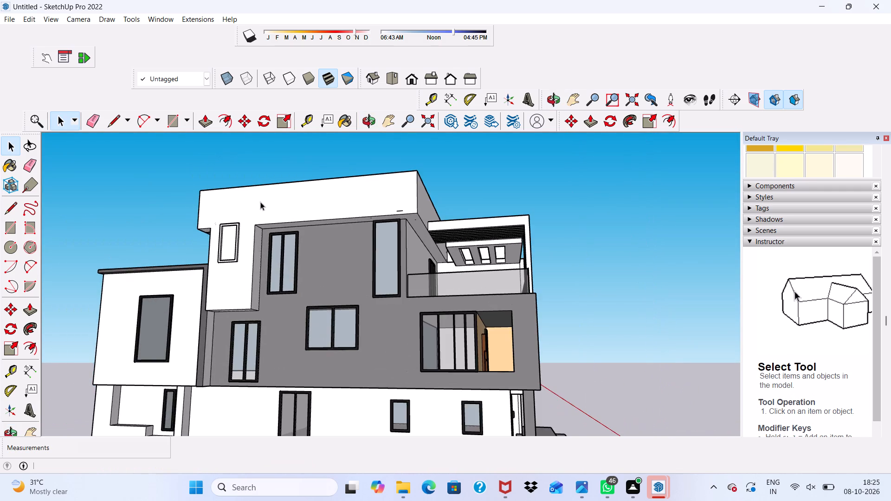
scroll(261, 202, up, 3)
scroll(186, 275, up, 9)
middle_drag(213, 241, 358, 256)
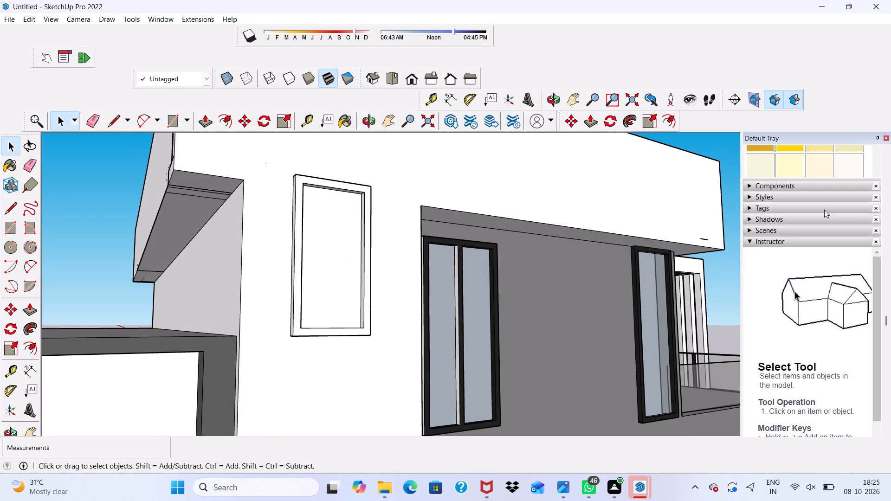
scroll(807, 204, up, 7)
scroll(805, 203, down, 11)
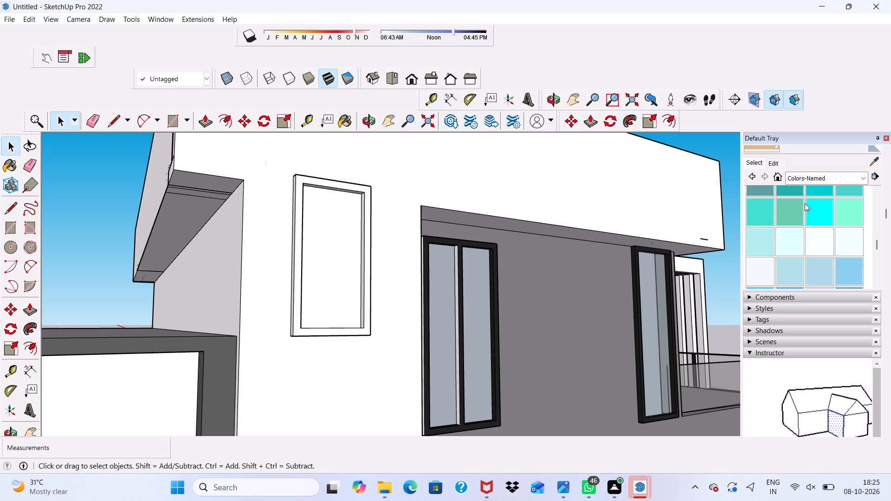
scroll(805, 203, down, 8)
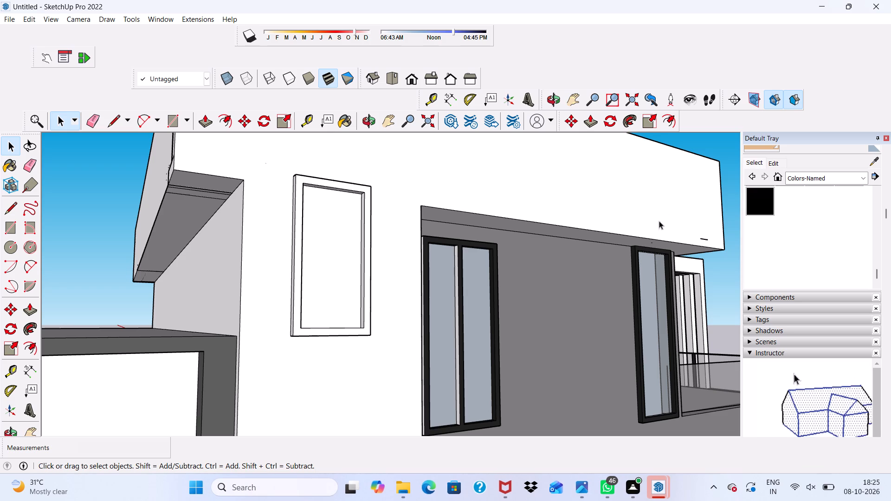
click(753, 198)
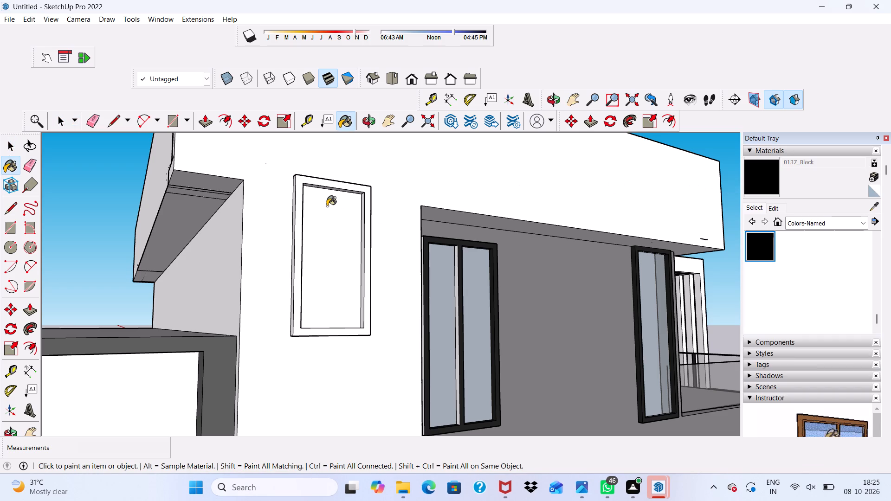
scroll(341, 204, up, 11)
click(332, 167)
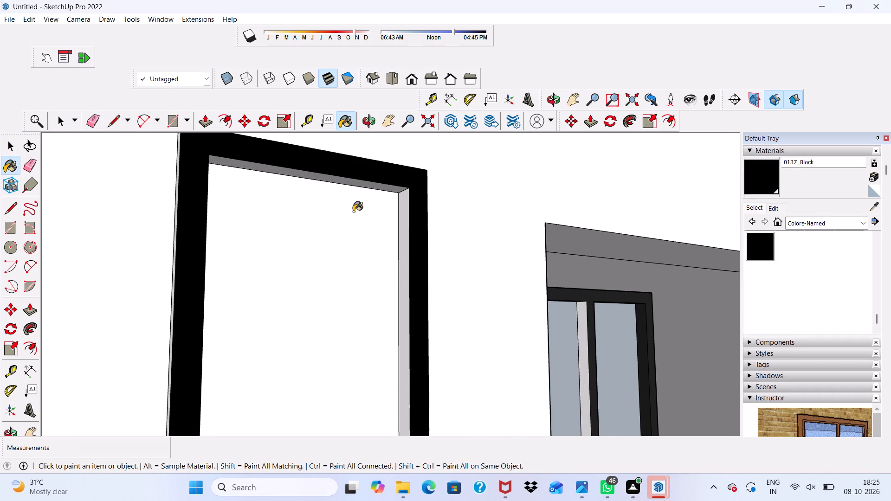
Paint the new frame's inner top and side reveals and its outer side face with 0137_Black.
scroll(347, 219, up, 1)
middle_drag(347, 219, 326, 167)
scroll(326, 167, up, 3)
click(325, 154)
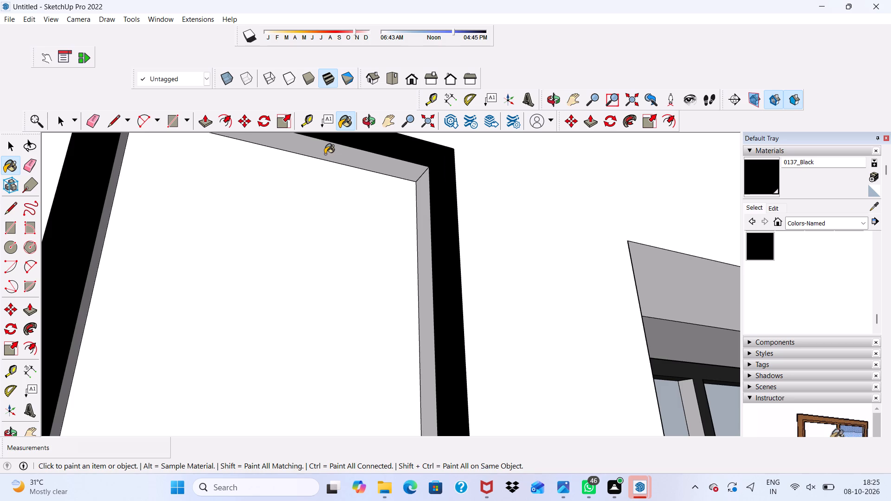
drag(415, 240, 420, 240)
scroll(420, 240, down, 3)
middle_drag(420, 240, 164, 263)
scroll(195, 284, up, 2)
click(230, 272)
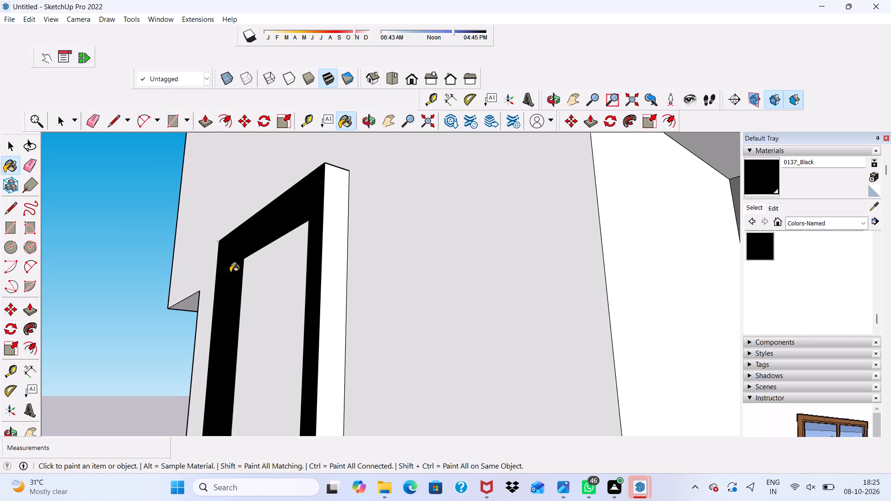
click(327, 233)
Paint the outer top face of the new top-floor window frame with 0137_Black.
scroll(328, 233, down, 9)
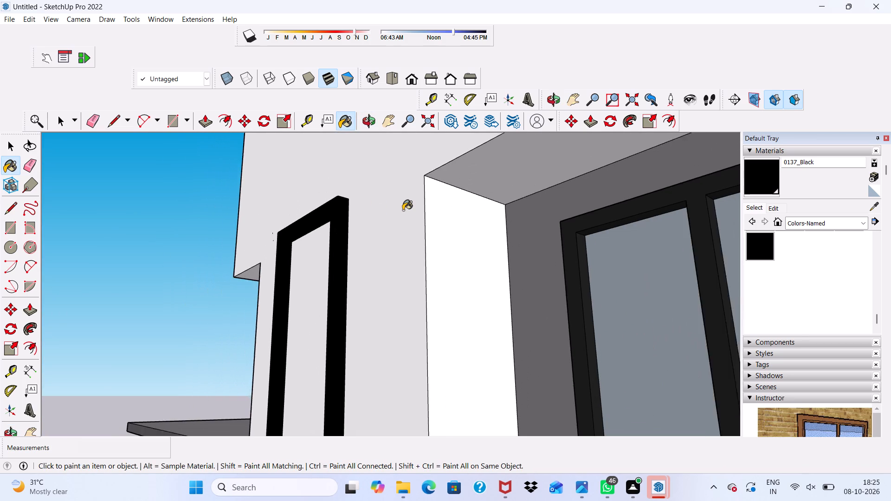
scroll(403, 210, down, 2)
middle_drag(403, 210, 429, 310)
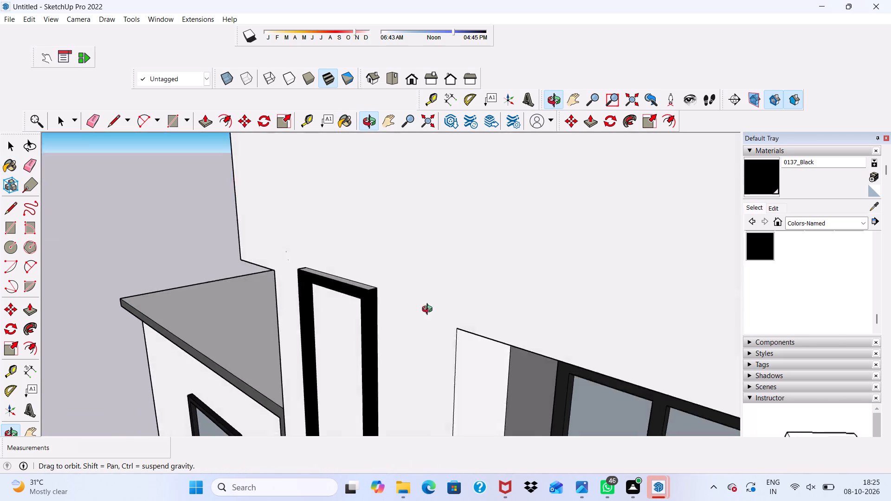
middle_drag(429, 310, 437, 320)
scroll(365, 292, up, 9)
click(332, 296)
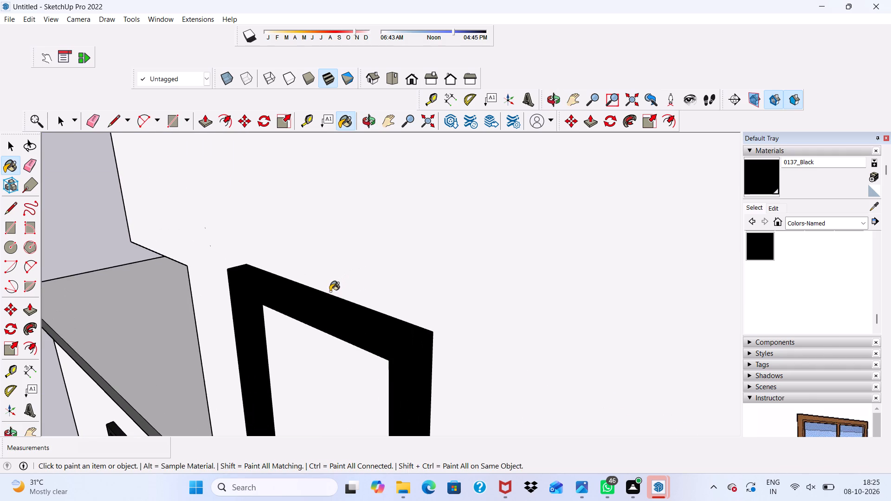
Paint the new frame's inner bottom reveal with 0137_Black.
scroll(329, 284, down, 10)
scroll(352, 317, down, 7)
scroll(345, 398, up, 6)
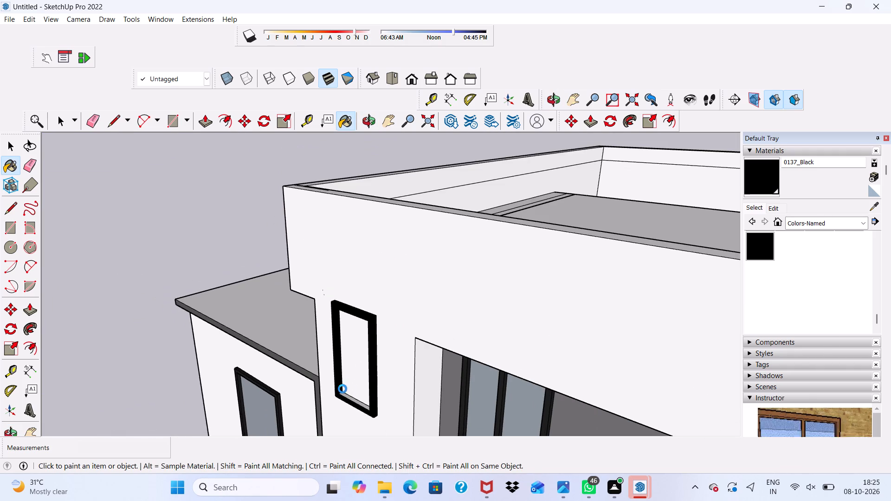
scroll(342, 389, up, 10)
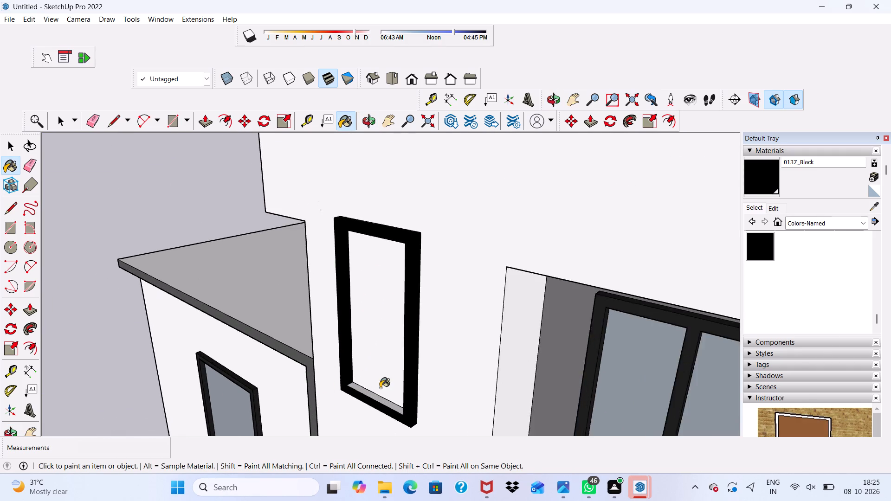
scroll(380, 388, up, 4)
click(354, 396)
scroll(352, 370, down, 2)
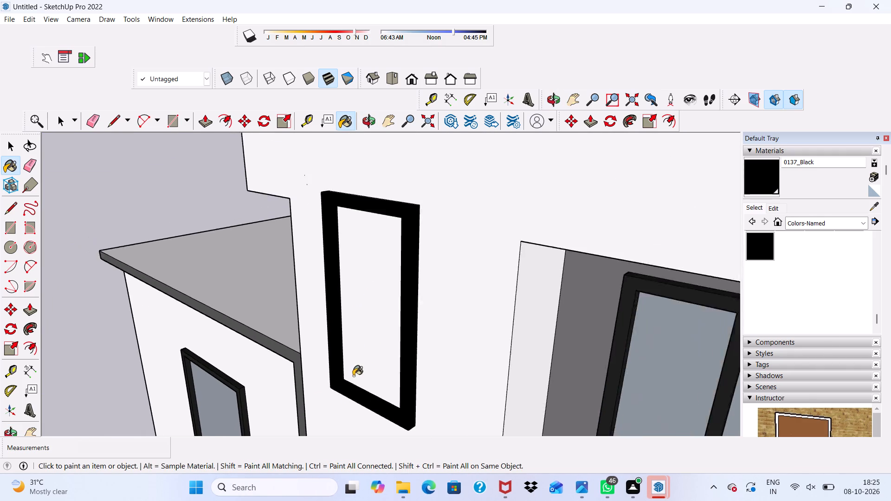
Paint the underside of the new window frame with 0137_Black.
scroll(353, 376, down, 2)
middle_drag(350, 351, 480, 150)
scroll(427, 382, up, 3)
scroll(434, 301, up, 2)
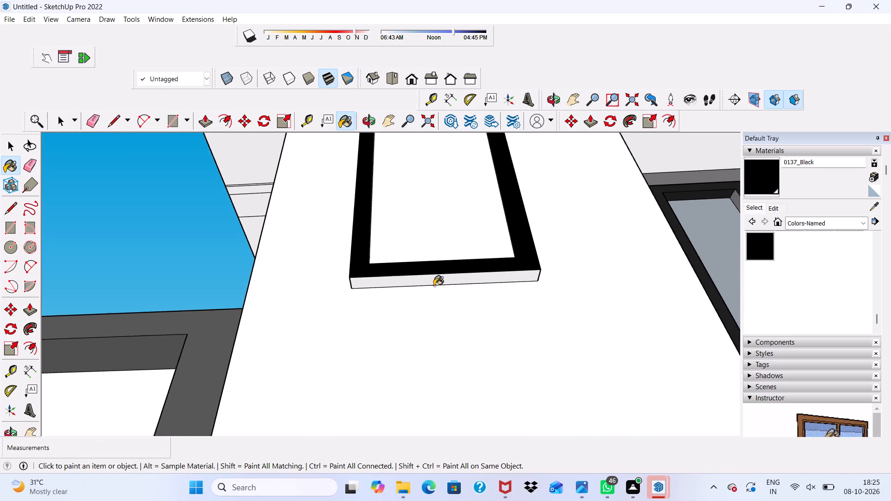
scroll(434, 286, up, 1)
click(434, 278)
scroll(432, 278, down, 3)
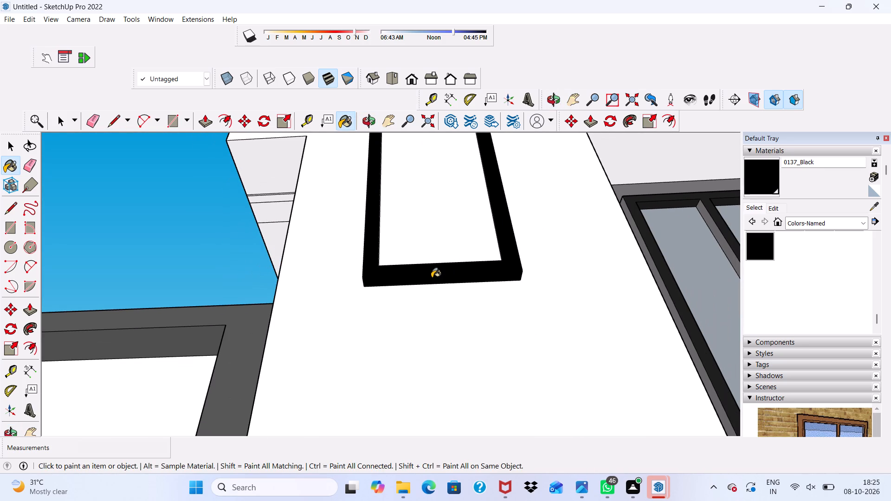
Paint the new frame's remaining white outer side face, nearest the wall's outer corner, with 0137_Black.
middle_drag(419, 294, 657, 249)
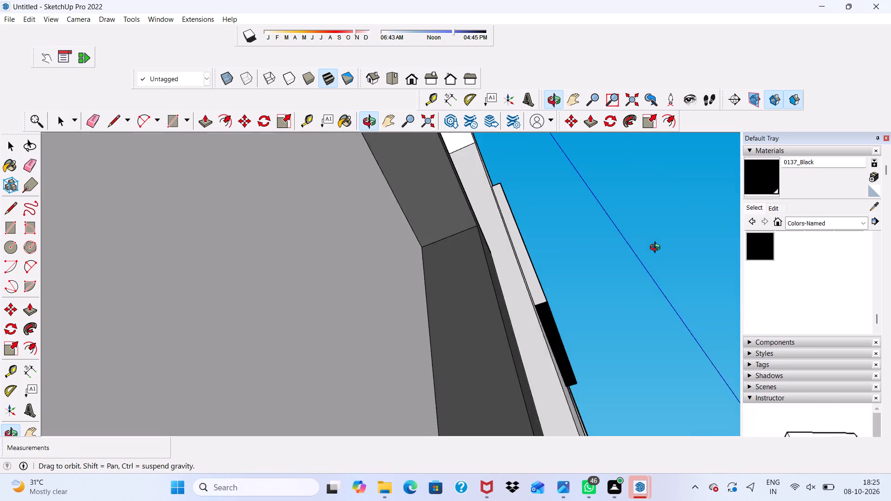
middle_drag(657, 249, 597, 344)
scroll(479, 277, up, 3)
scroll(510, 242, up, 3)
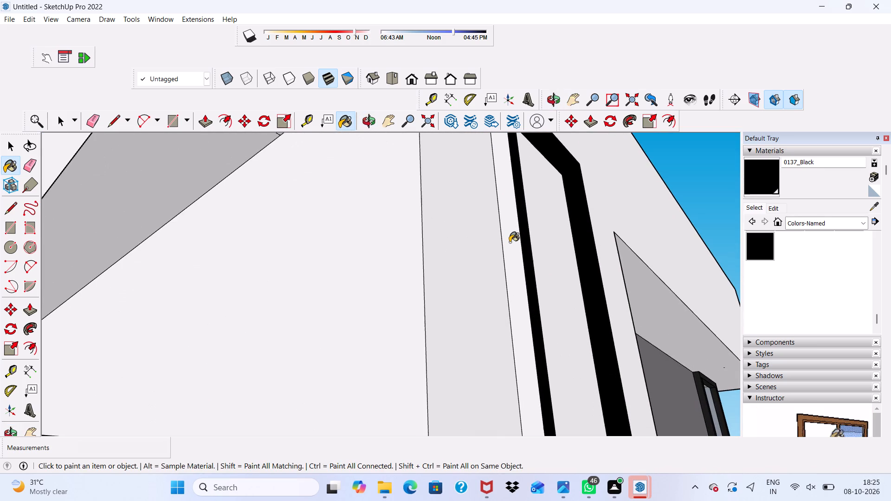
click(510, 242)
scroll(510, 242, down, 4)
middle_drag(550, 276, 354, 315)
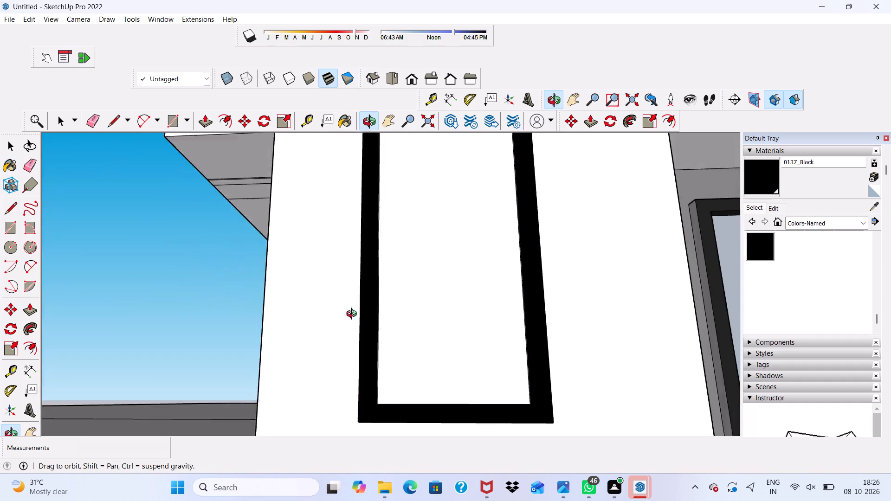
middle_drag(354, 315, 247, 338)
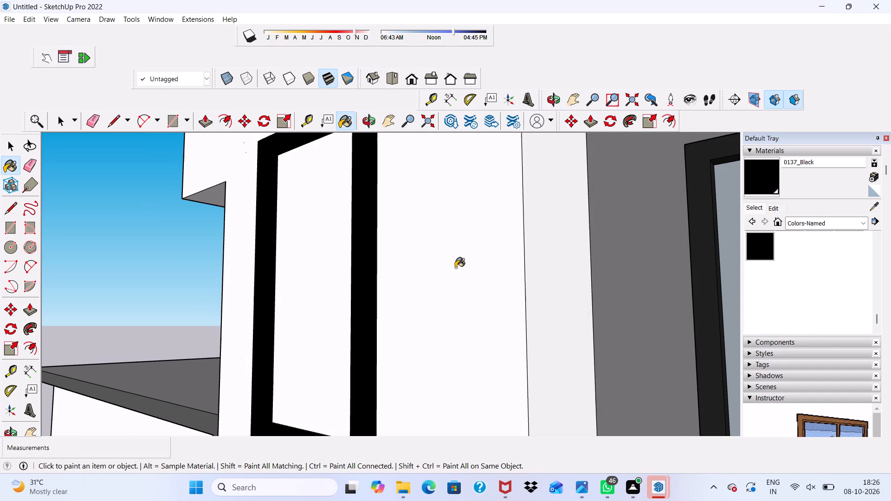
Paint the pane inside the new black window frame with Translucent Glass Gray from the Glass and Mirrors collection.
key(space)
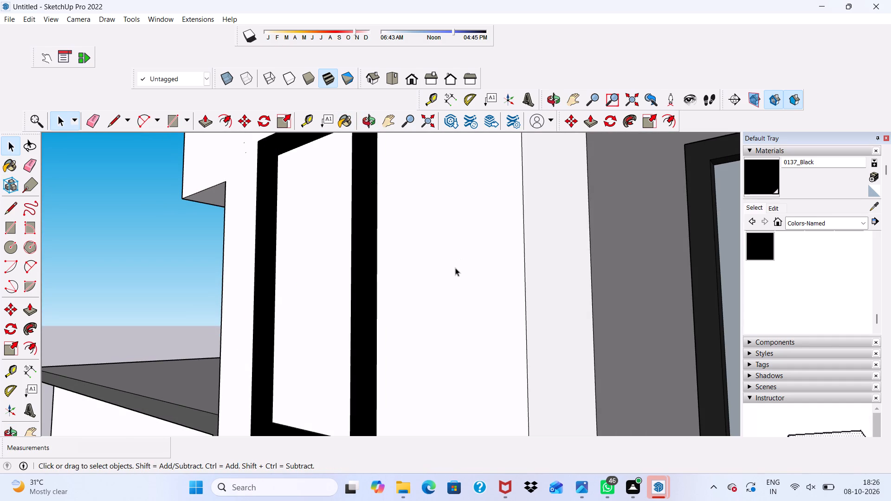
scroll(802, 278, up, 2)
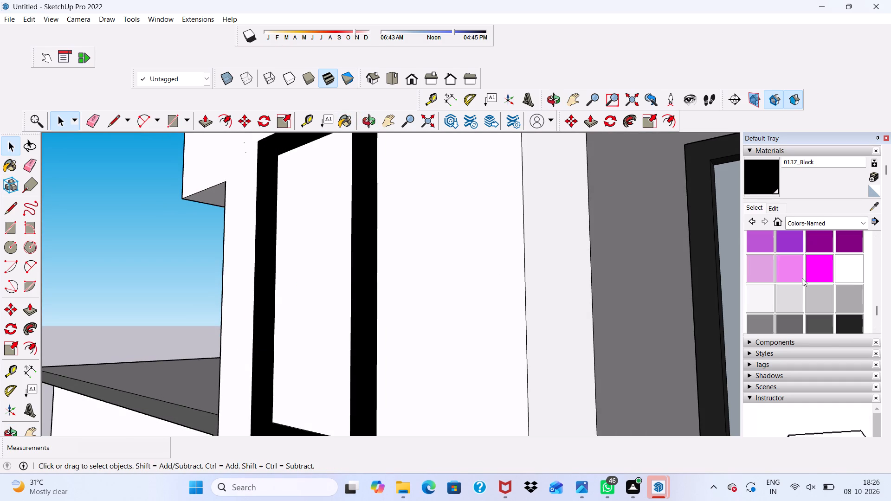
scroll(802, 278, up, 1)
click(862, 226)
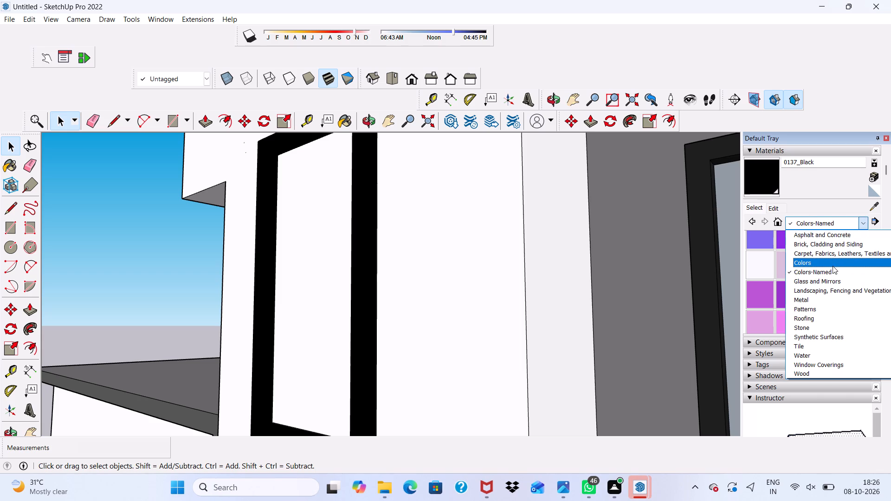
click(829, 280)
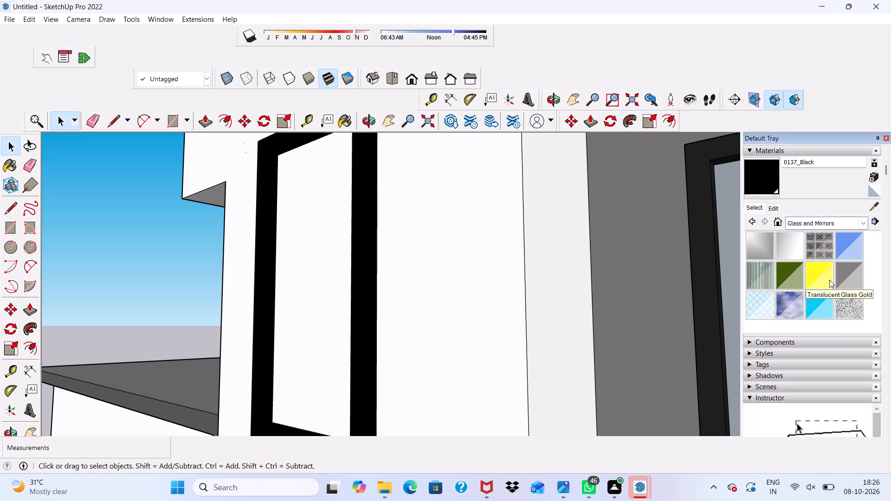
click(850, 268)
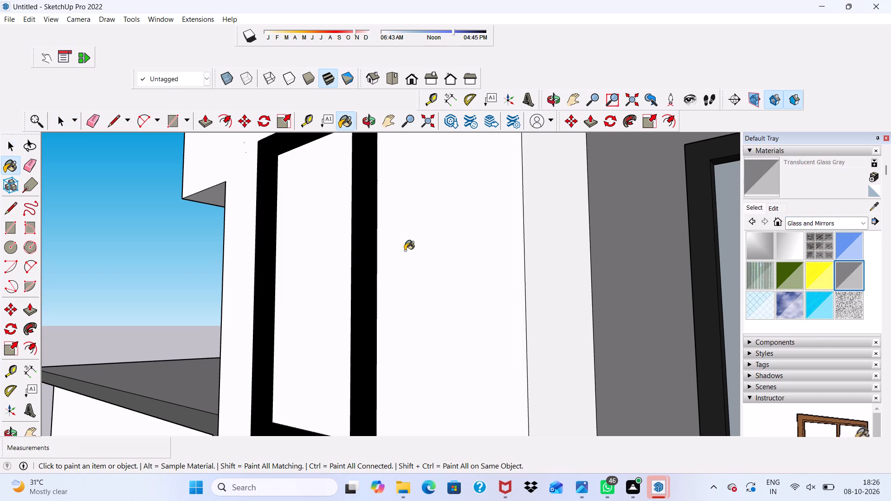
scroll(396, 251, up, 2)
click(340, 253)
scroll(338, 251, down, 5)
scroll(482, 213, down, 4)
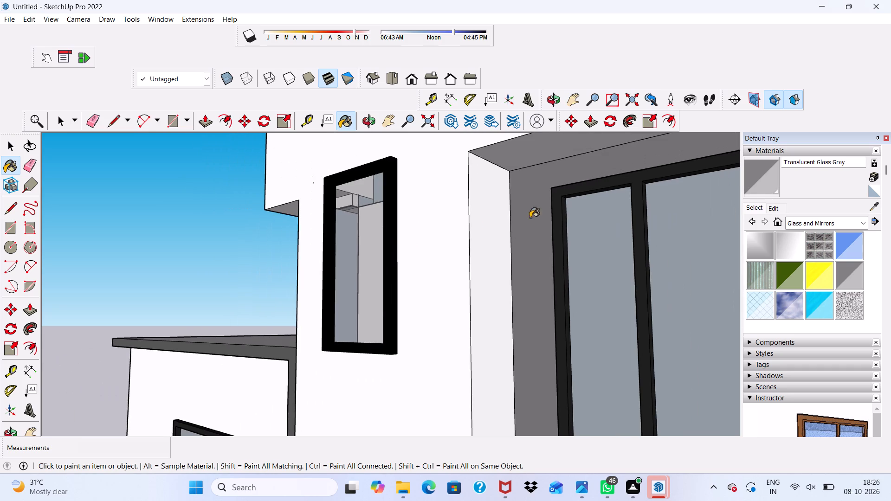
scroll(491, 245, down, 3)
Examine the glazed window, the balcony pergola and slats, and the upper parapet walls from several sides and heights.
middle_drag(452, 263, 560, 230)
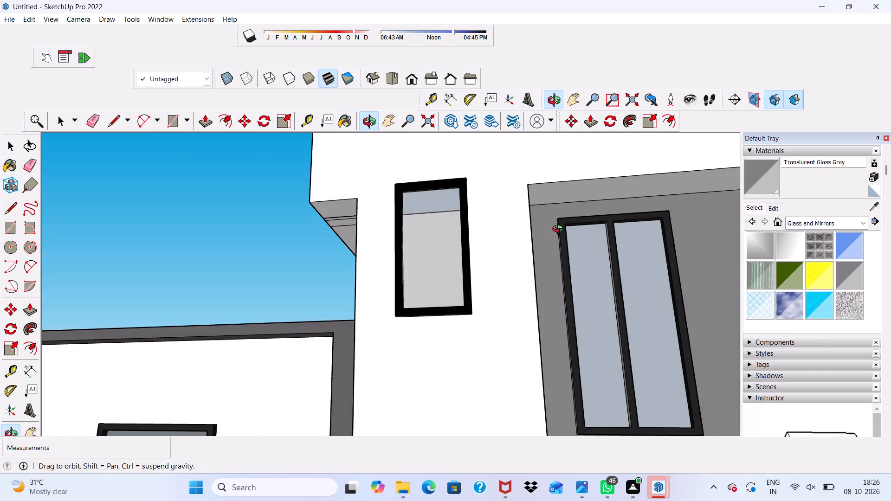
middle_drag(560, 230, 493, 260)
middle_drag(558, 213, 559, 213)
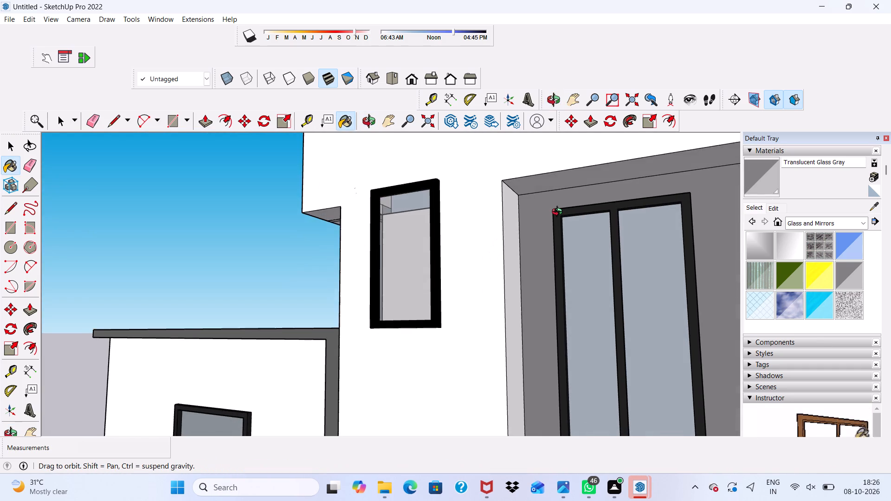
middle_drag(559, 213, 657, 286)
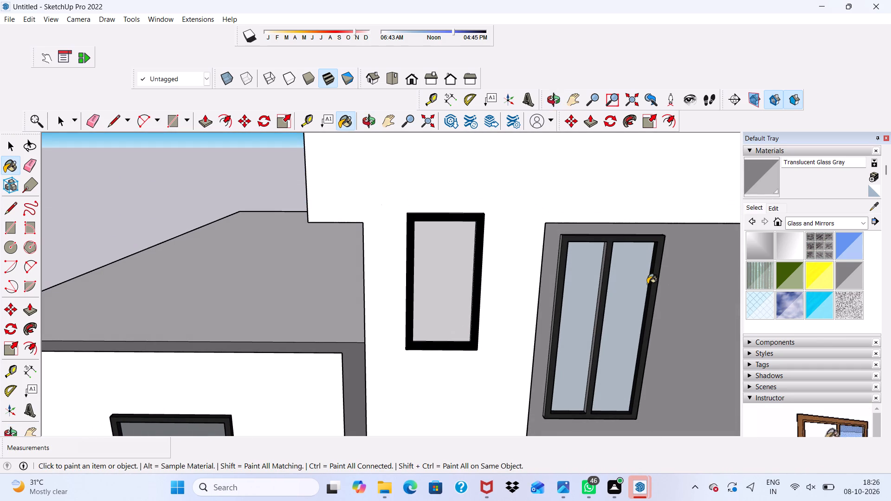
key(space)
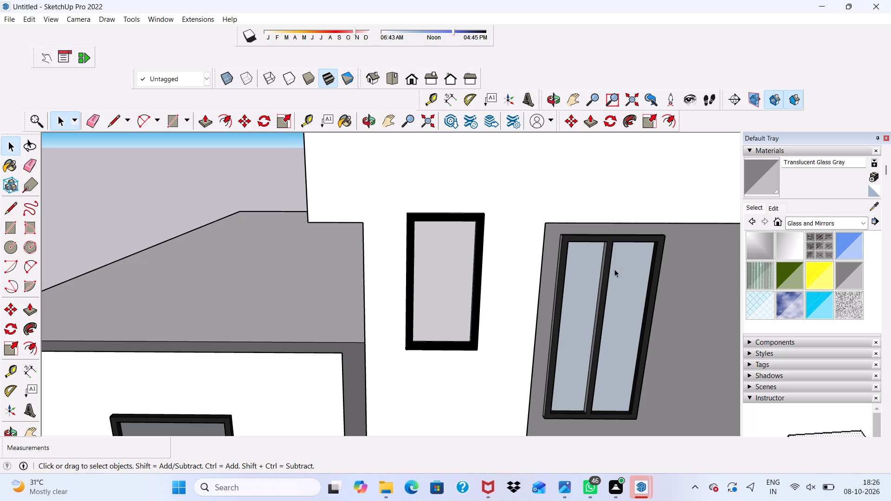
scroll(0, 392, down, 1)
scroll(404, 264, down, 3)
scroll(420, 264, up, 1)
scroll(426, 261, down, 8)
middle_drag(542, 235, 349, 226)
scroll(350, 224, down, 5)
middle_drag(509, 227, 350, 221)
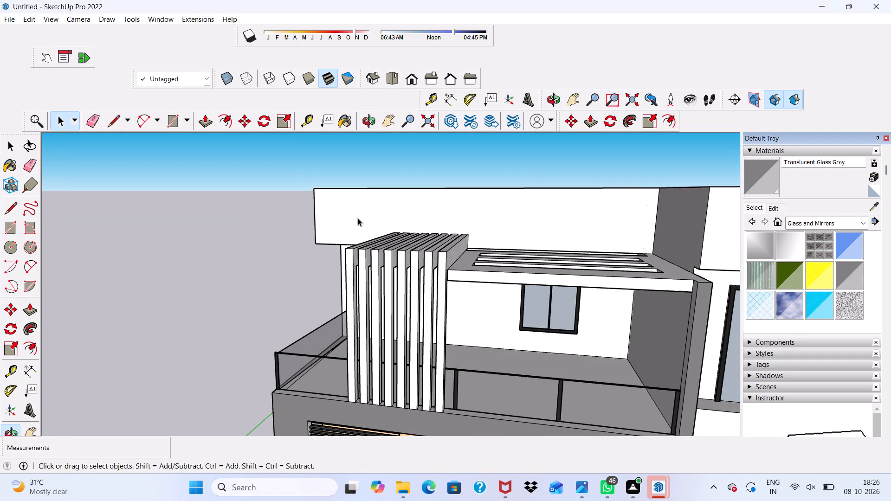
scroll(472, 288, up, 6)
scroll(504, 218, down, 5)
middle_drag(531, 207, 433, 252)
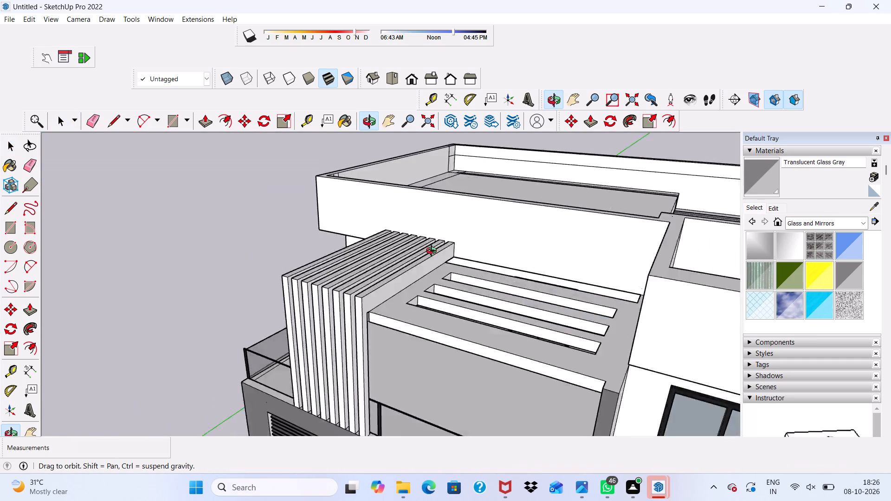
middle_drag(433, 252, 384, 208)
scroll(384, 208, up, 1)
scroll(384, 208, down, 6)
middle_drag(389, 238, 449, 210)
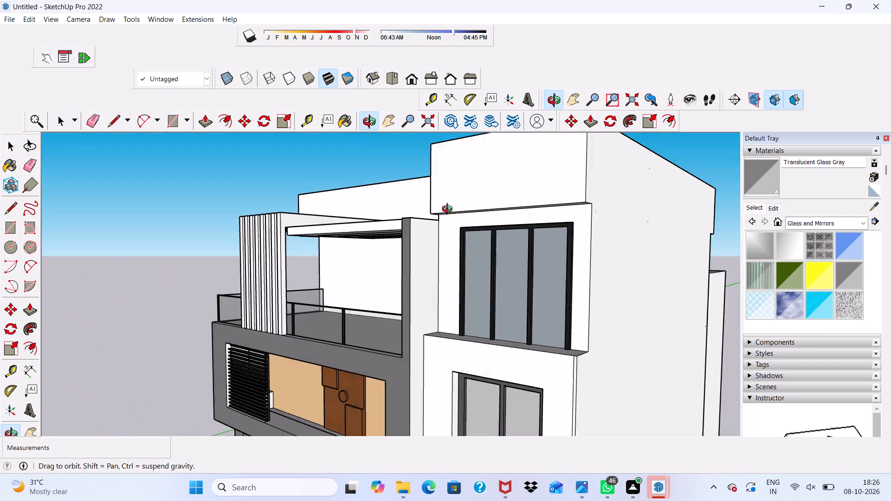
middle_drag(449, 210, 484, 217)
scroll(484, 217, up, 3)
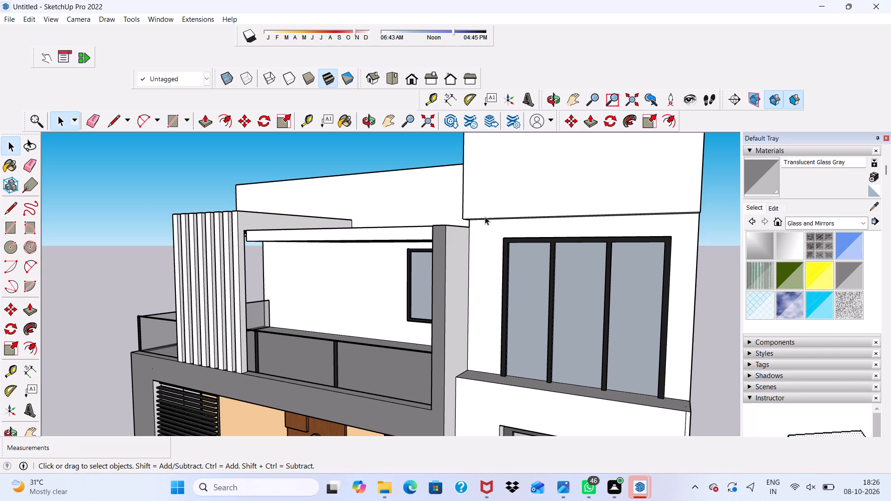
scroll(485, 217, down, 1)
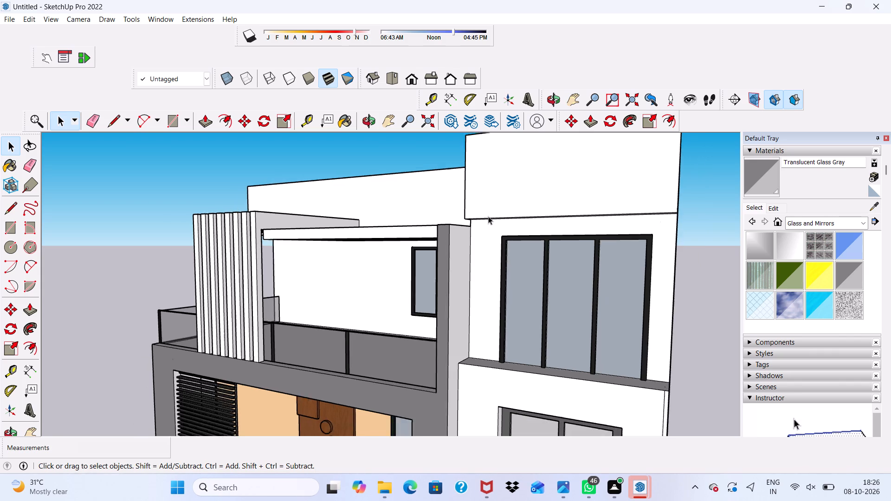
scroll(488, 216, down, 2)
scroll(525, 204, down, 3)
scroll(536, 172, up, 8)
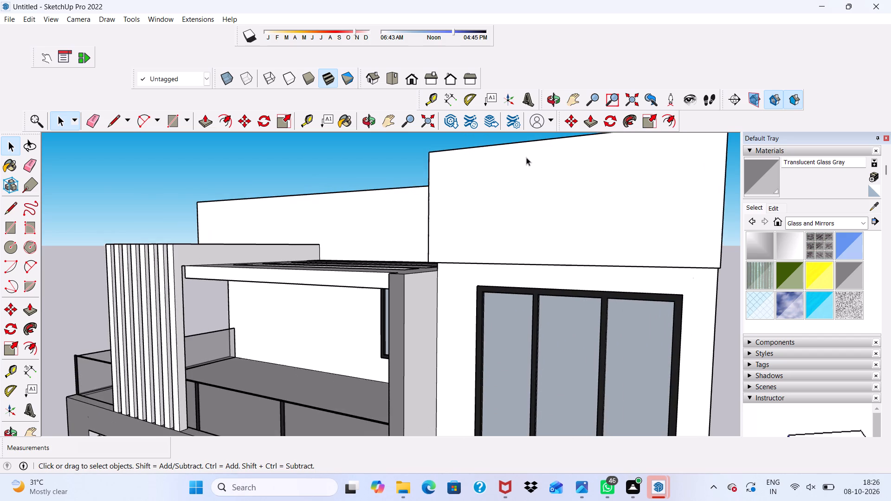
middle_drag(526, 157, 526, 272)
scroll(486, 300, down, 1)
middle_drag(465, 326, 593, 257)
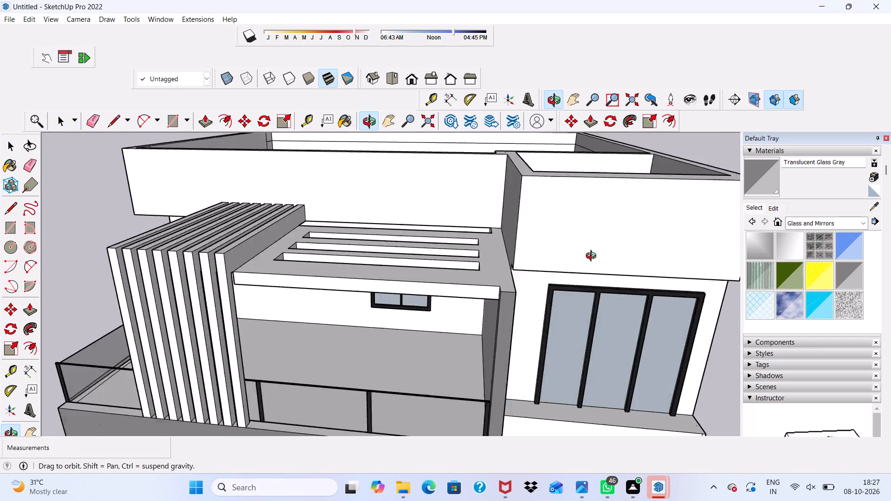
middle_drag(593, 257, 519, 250)
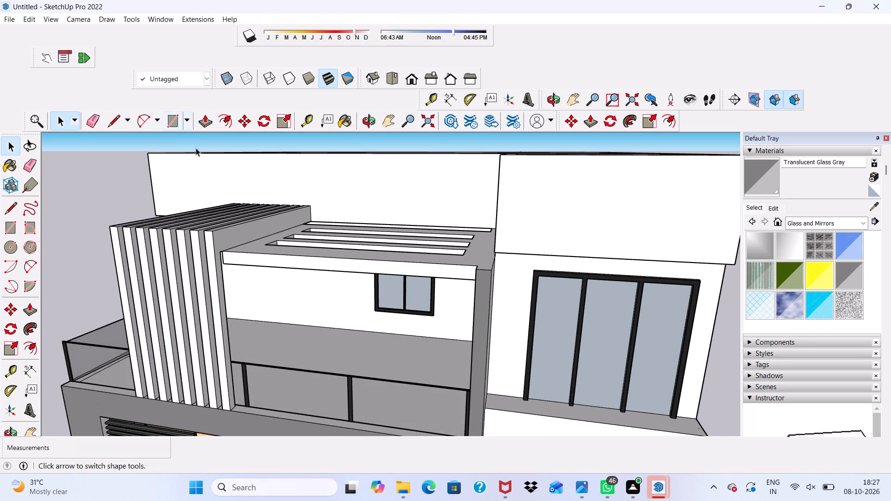
Draw a thin rectangle about 11' 2 3/4" by 2 5/16" along the top edge of the front parapet above the large three-pane window.
click(168, 116)
scroll(465, 131, up, 7)
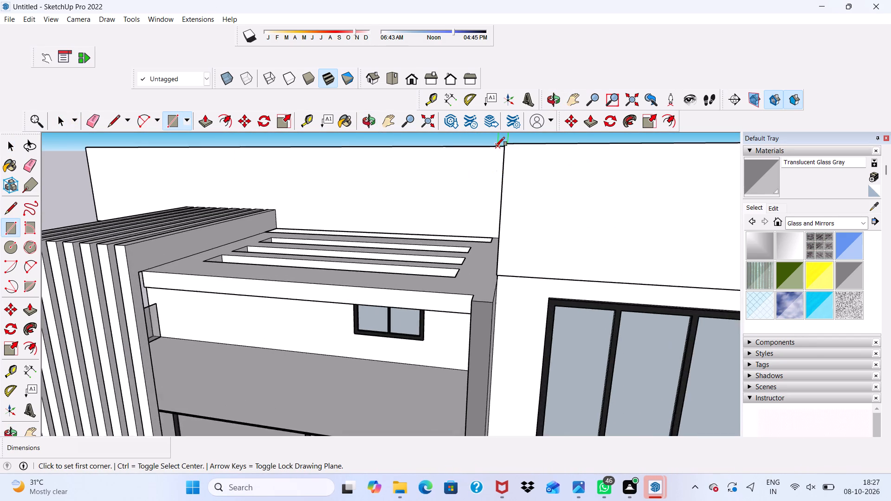
scroll(496, 146, up, 4)
scroll(517, 141, down, 4)
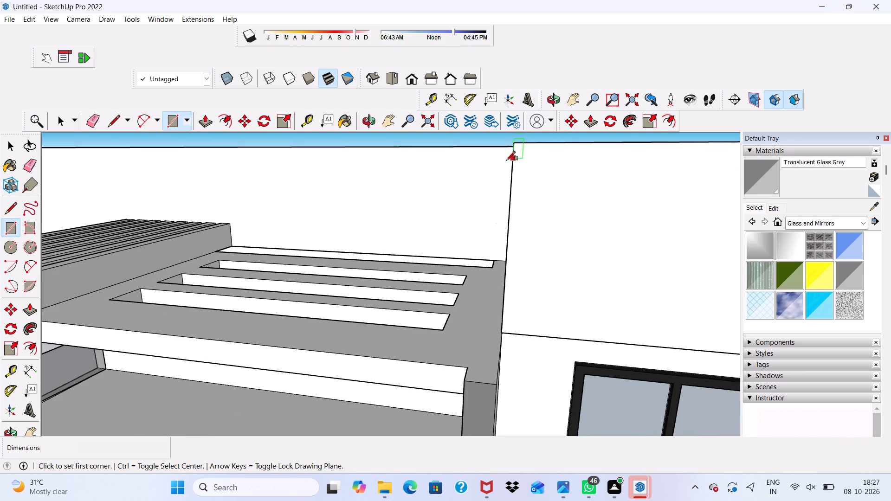
scroll(506, 161, down, 9)
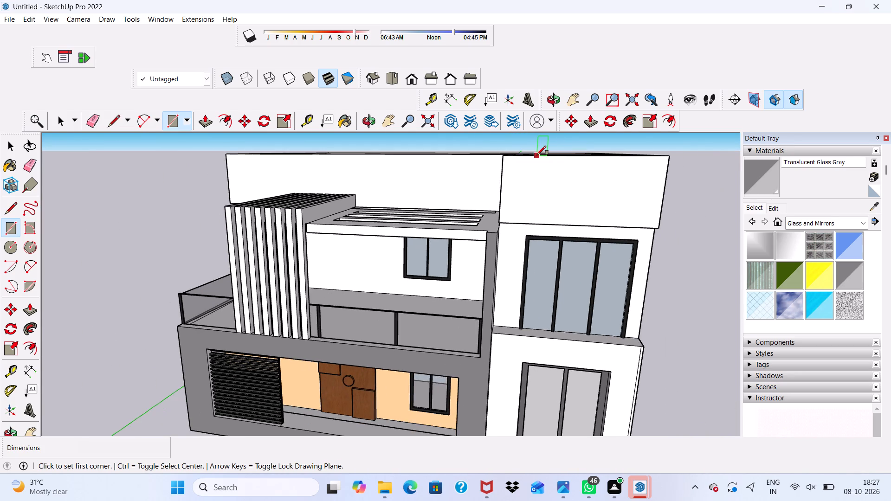
scroll(537, 155, down, 1)
middle_drag(537, 155, 567, 146)
scroll(567, 146, up, 2)
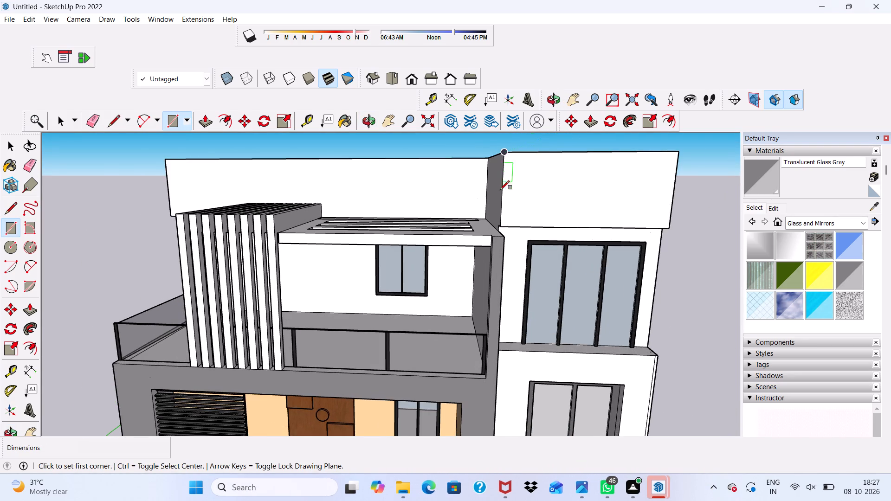
scroll(500, 190, up, 2)
scroll(519, 111, up, 3)
scroll(480, 113, down, 1)
scroll(501, 134, up, 4)
scroll(552, 205, up, 2)
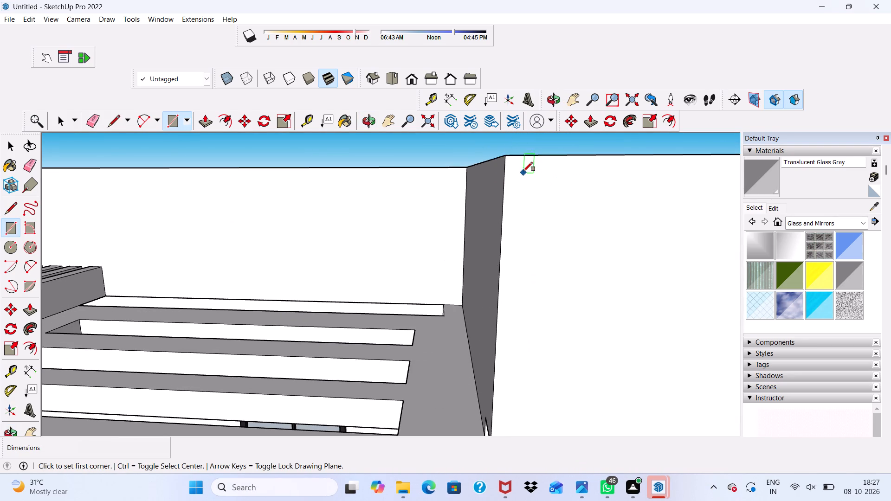
click(504, 155)
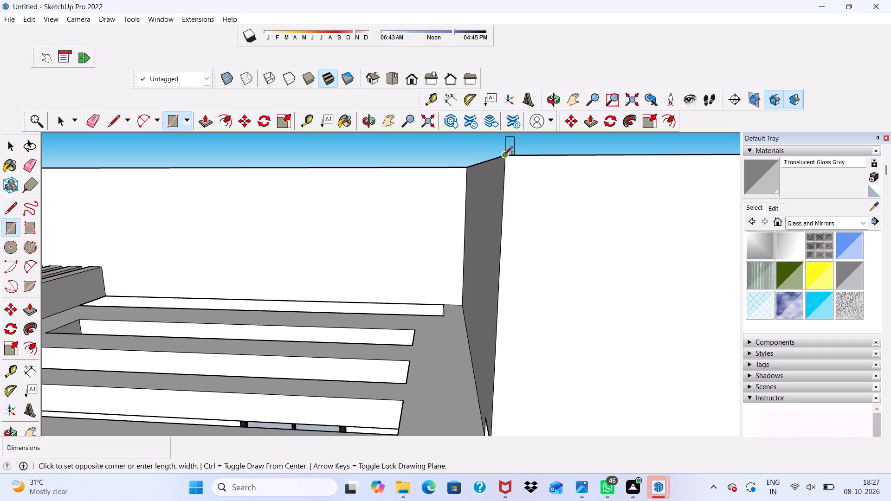
scroll(491, 169, down, 16)
scroll(348, 184, up, 2)
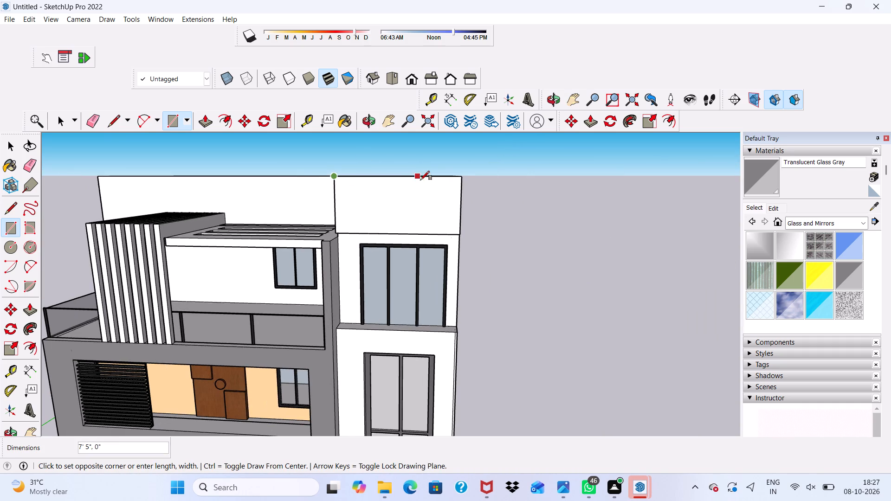
scroll(444, 184, up, 3)
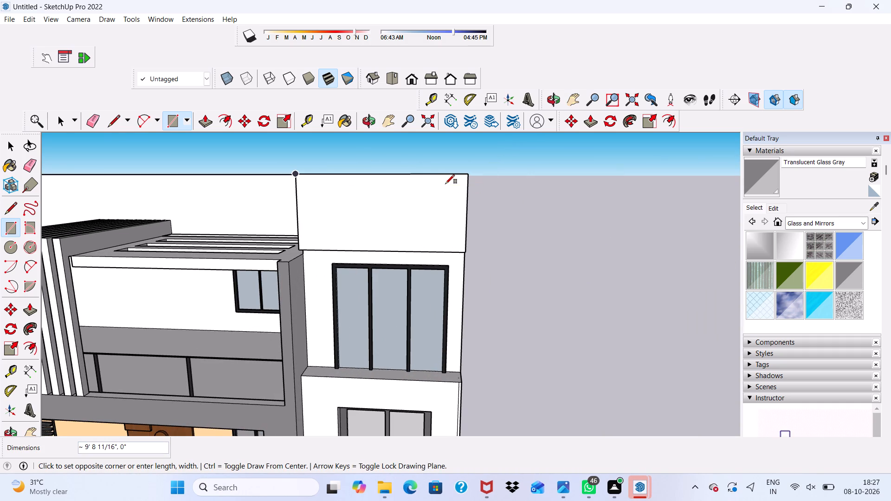
scroll(461, 189, up, 2)
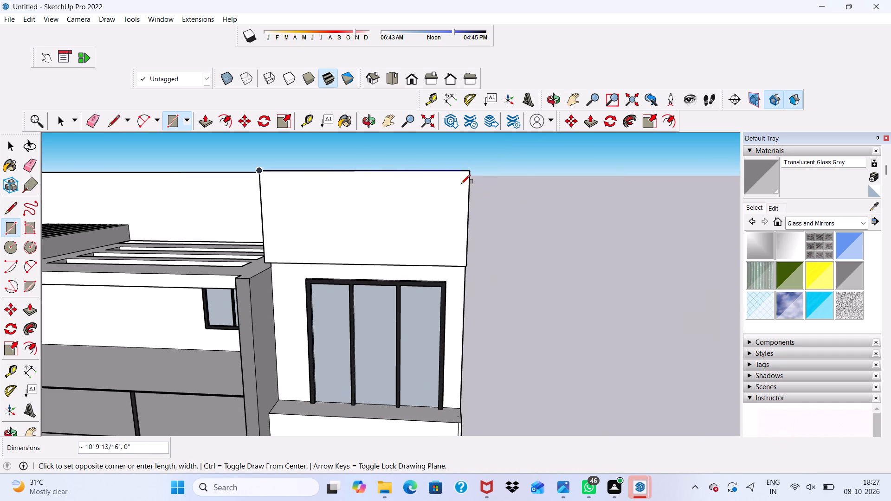
scroll(467, 185, up, 6)
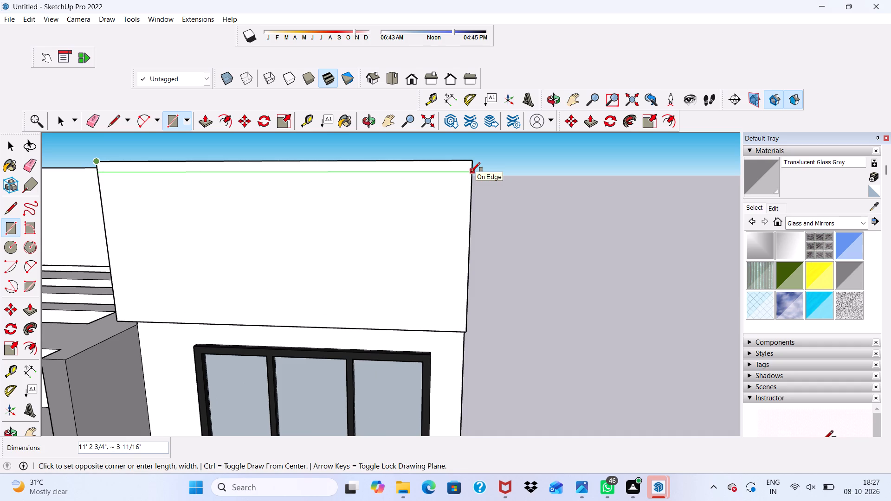
scroll(471, 172, up, 1)
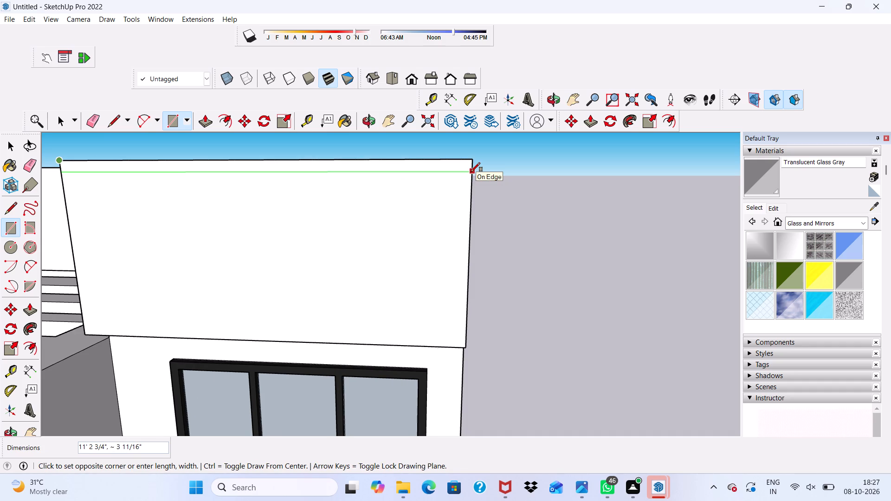
scroll(471, 172, up, 1)
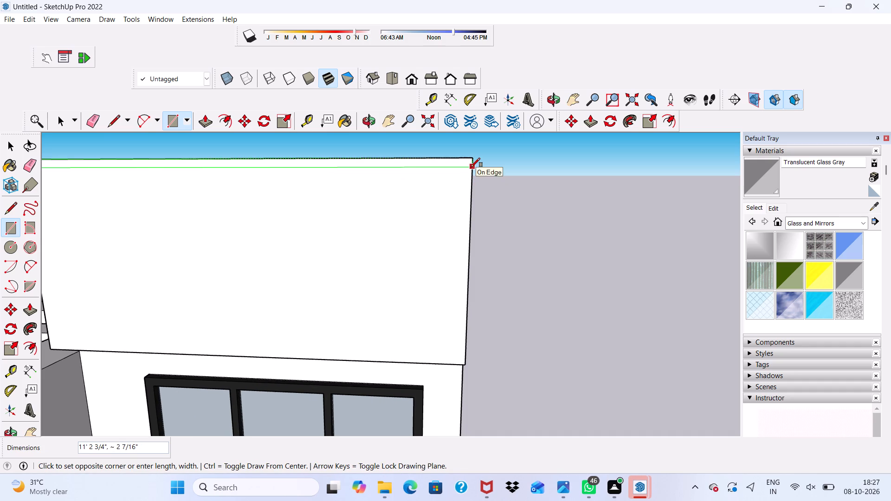
click(471, 167)
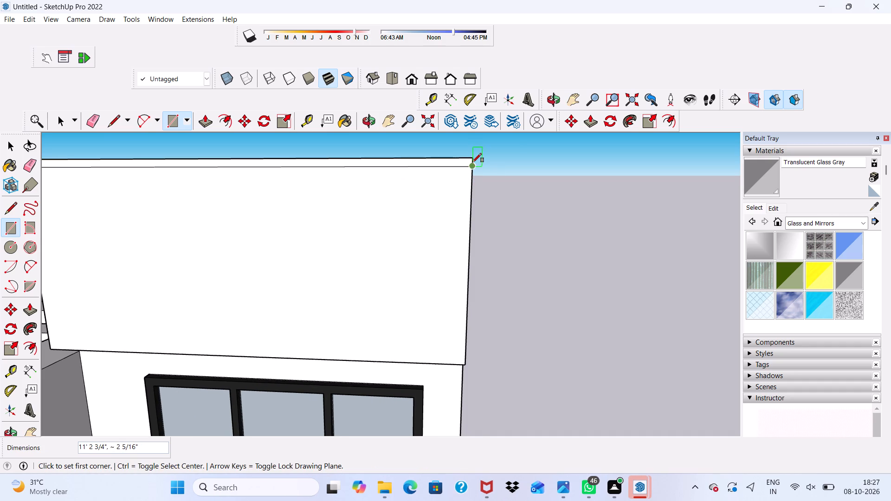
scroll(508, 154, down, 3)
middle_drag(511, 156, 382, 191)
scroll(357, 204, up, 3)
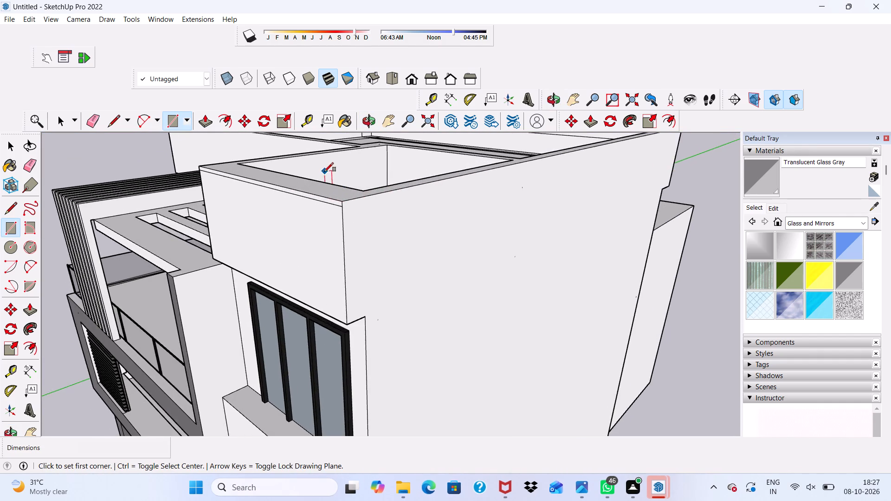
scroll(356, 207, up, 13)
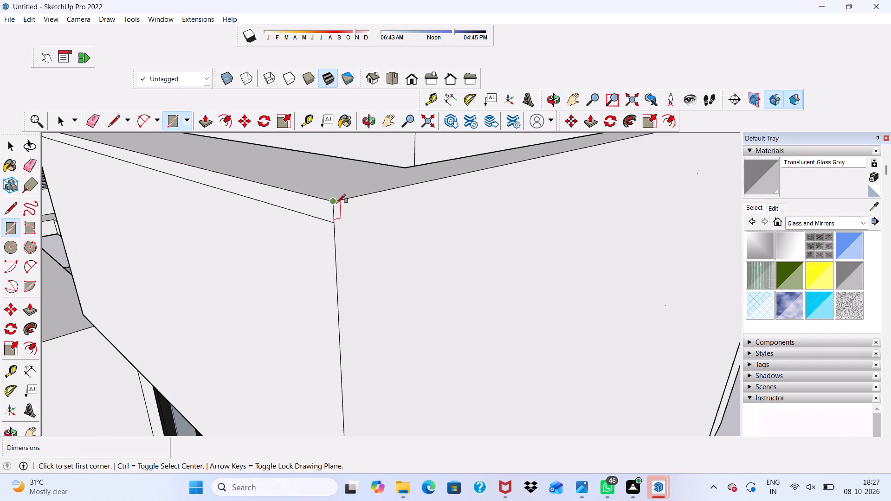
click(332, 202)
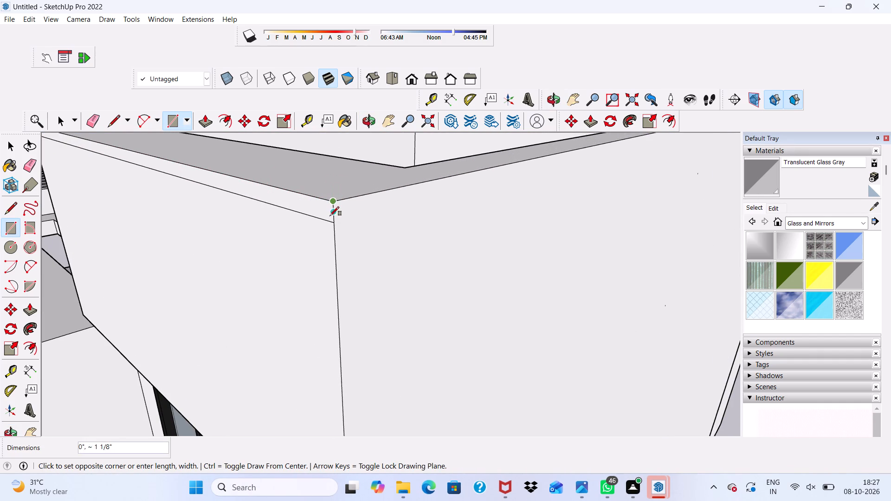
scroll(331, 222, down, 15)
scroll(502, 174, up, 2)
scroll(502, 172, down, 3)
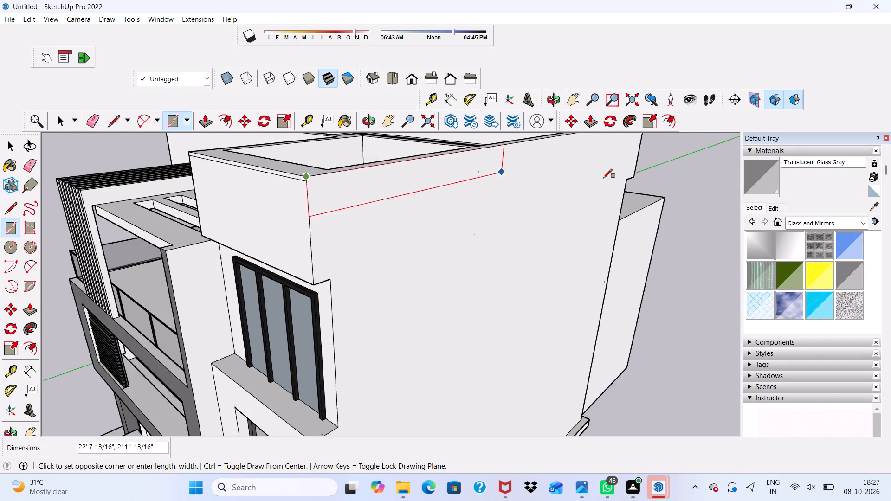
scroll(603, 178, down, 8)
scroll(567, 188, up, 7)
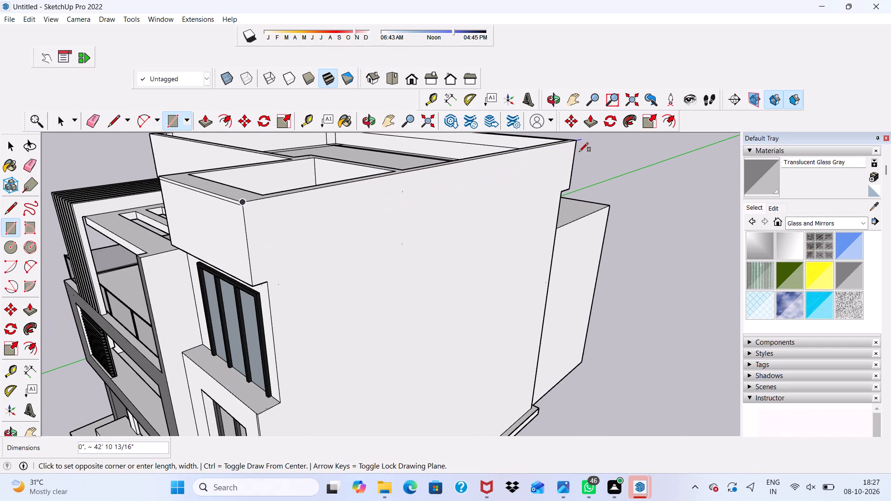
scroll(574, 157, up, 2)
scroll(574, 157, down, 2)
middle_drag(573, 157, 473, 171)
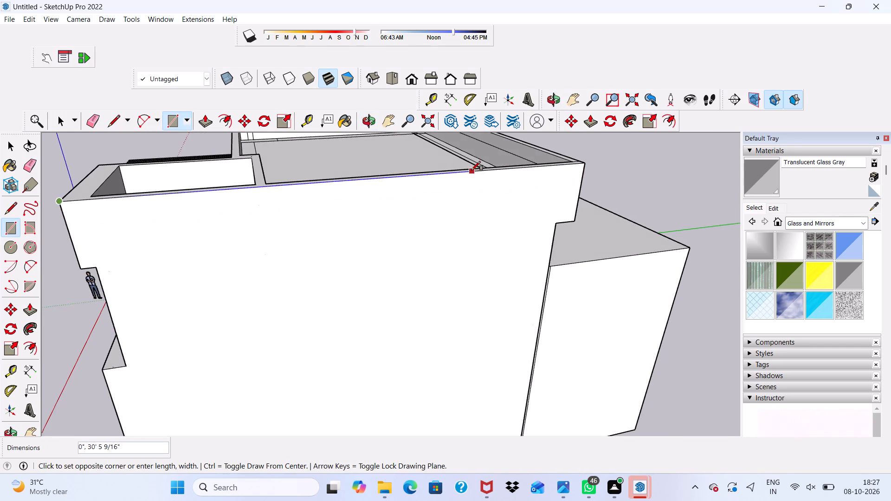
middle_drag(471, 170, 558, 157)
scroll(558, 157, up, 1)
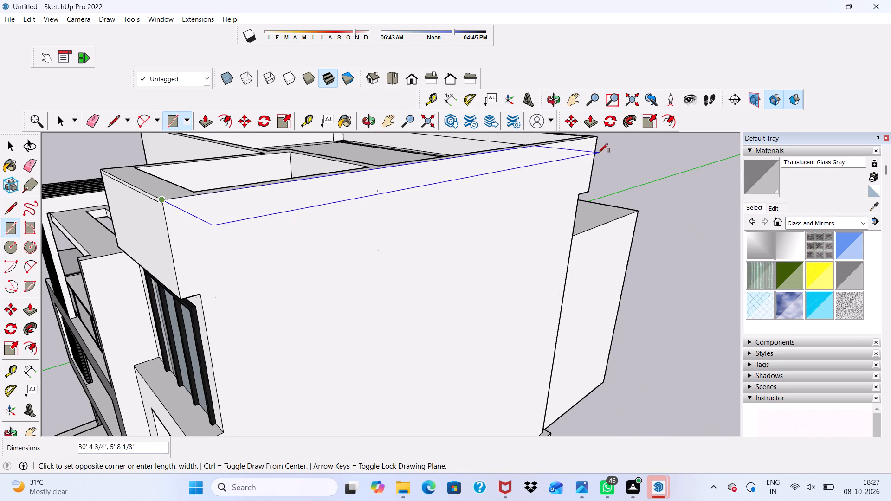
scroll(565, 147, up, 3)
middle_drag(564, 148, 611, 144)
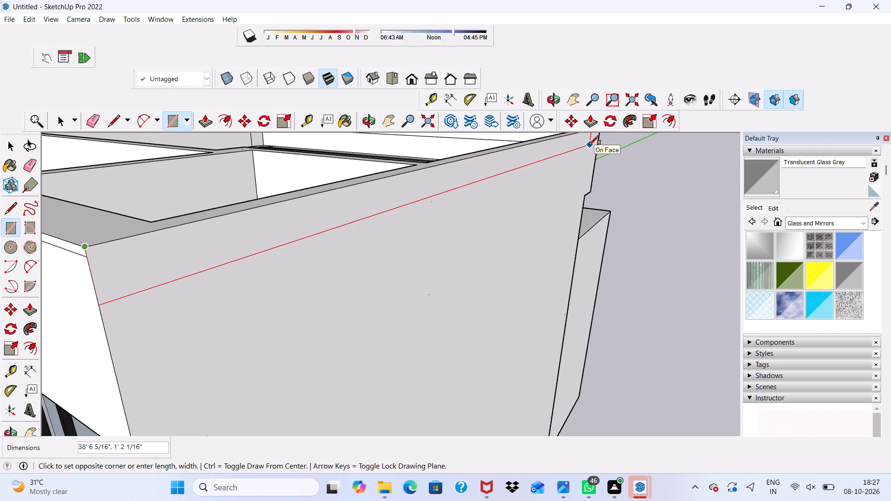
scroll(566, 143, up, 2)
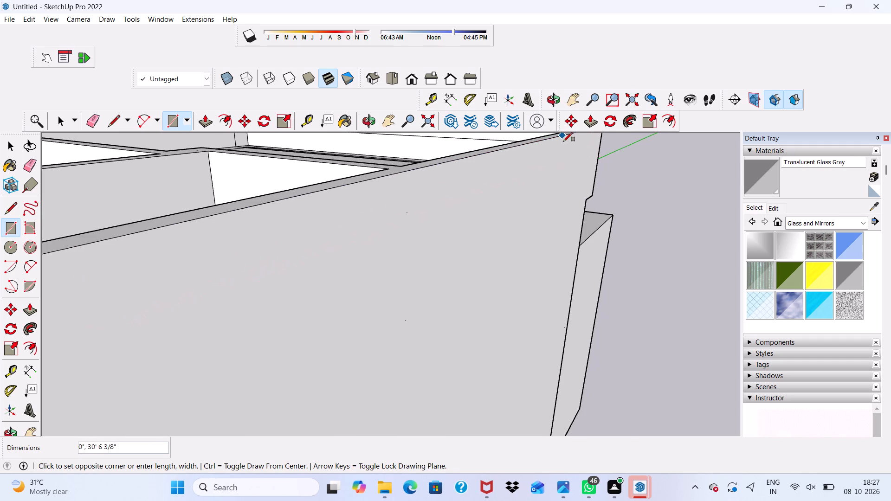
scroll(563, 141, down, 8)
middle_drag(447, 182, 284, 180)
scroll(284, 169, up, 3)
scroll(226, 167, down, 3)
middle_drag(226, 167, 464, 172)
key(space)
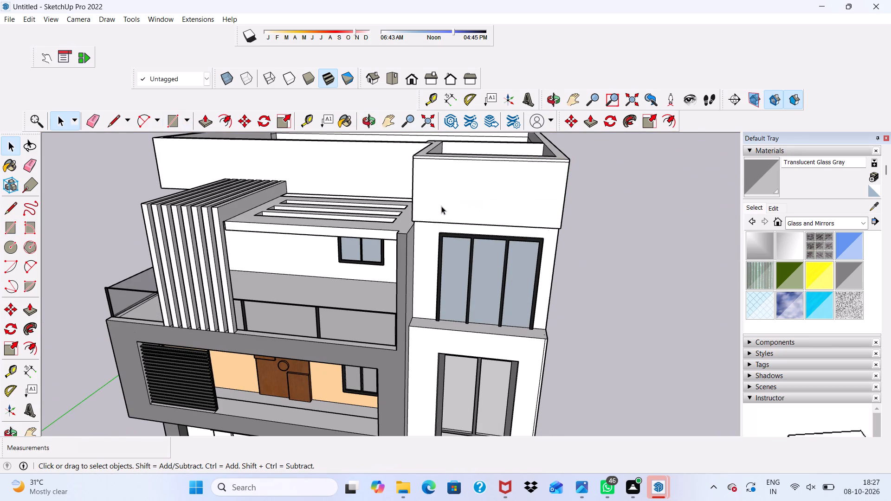
Push/Pull the thin strip along the top of the front parapet outward by 3" as a projecting lip.
scroll(313, 187, up, 3)
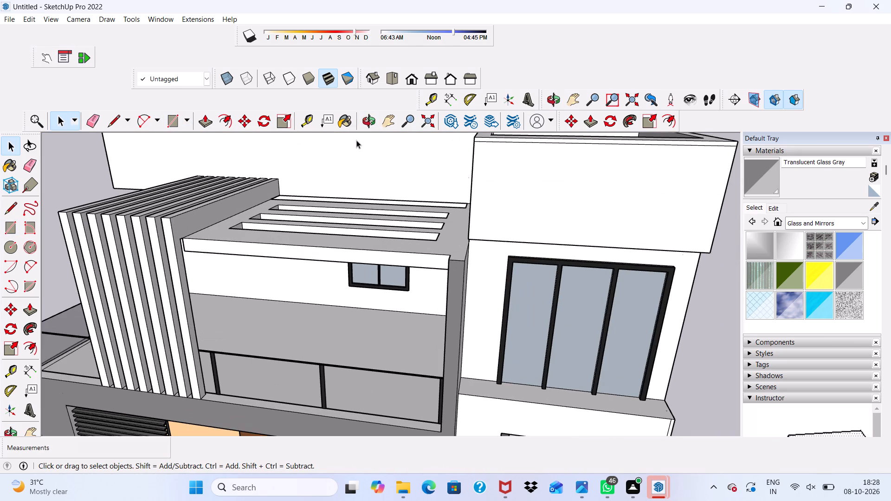
scroll(203, 130, down, 1)
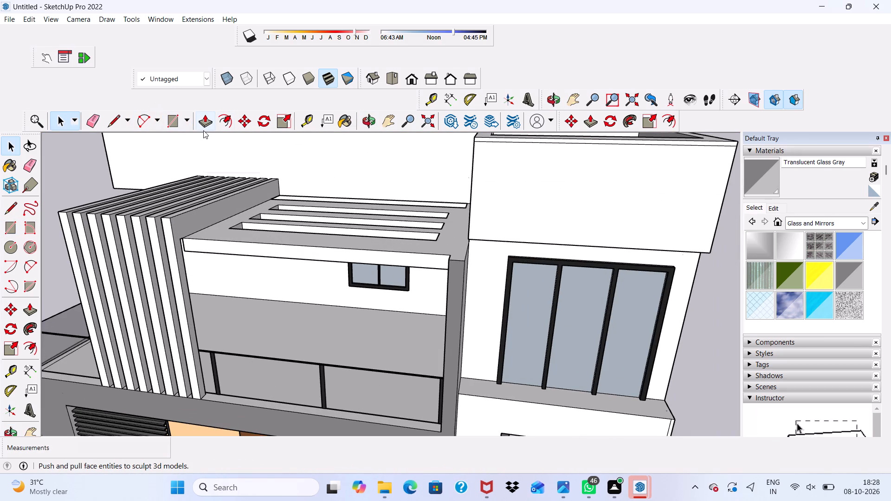
scroll(203, 130, up, 2)
click(202, 126)
scroll(489, 302, down, 1)
scroll(484, 307, up, 1)
scroll(570, 153, up, 4)
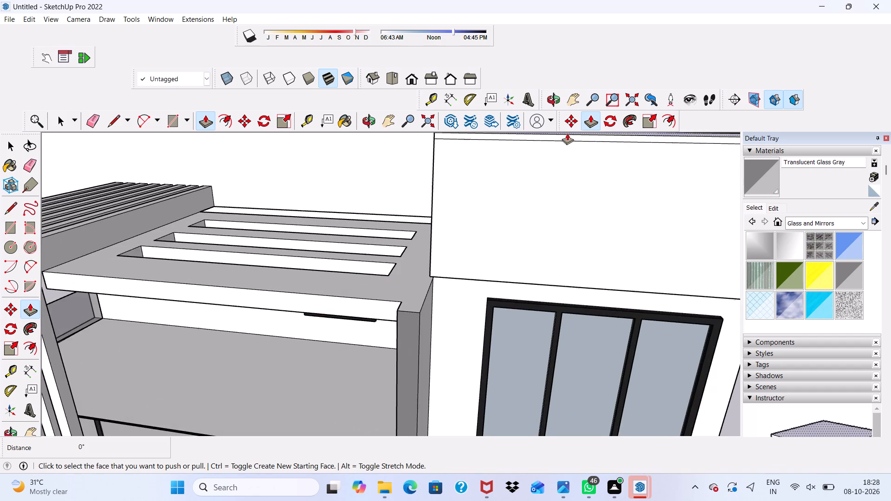
scroll(564, 137, down, 1)
middle_drag(564, 137, 468, 200)
scroll(399, 265, up, 3)
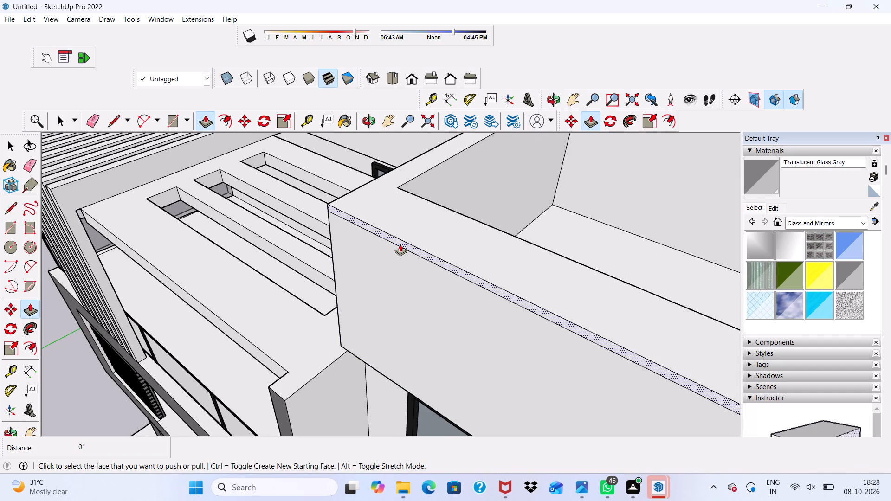
scroll(407, 241, up, 2)
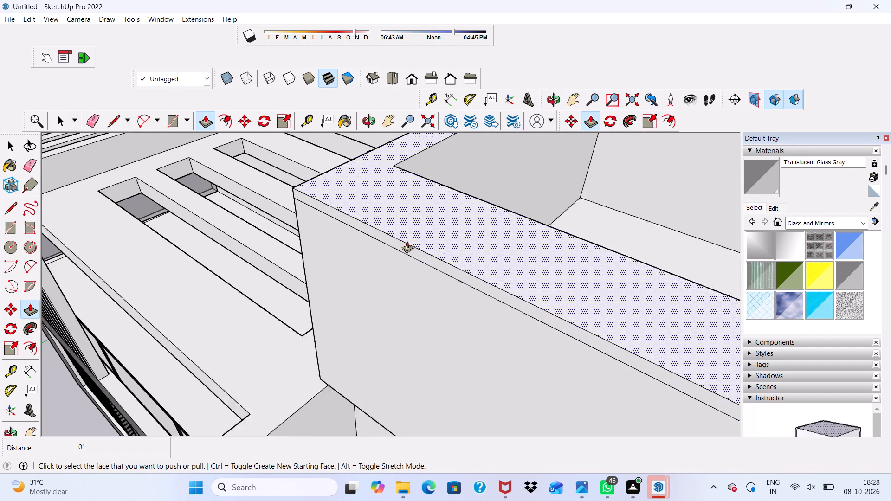
scroll(407, 241, up, 5)
click(397, 244)
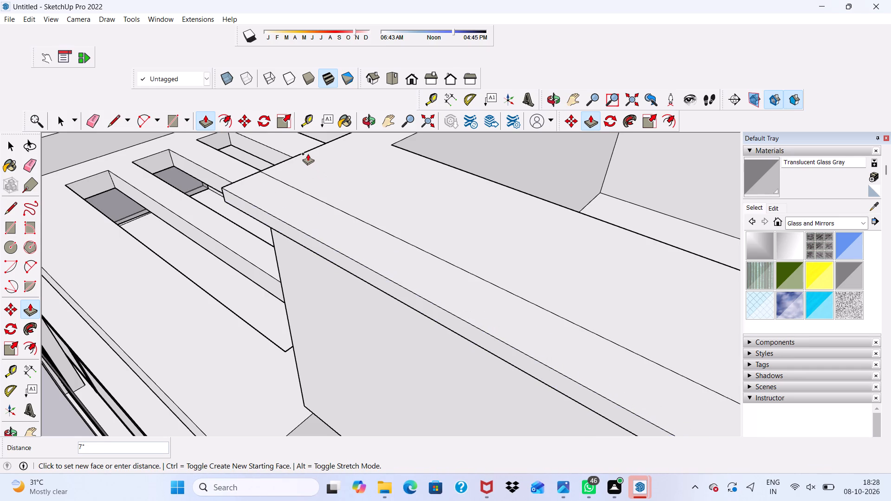
key(6)
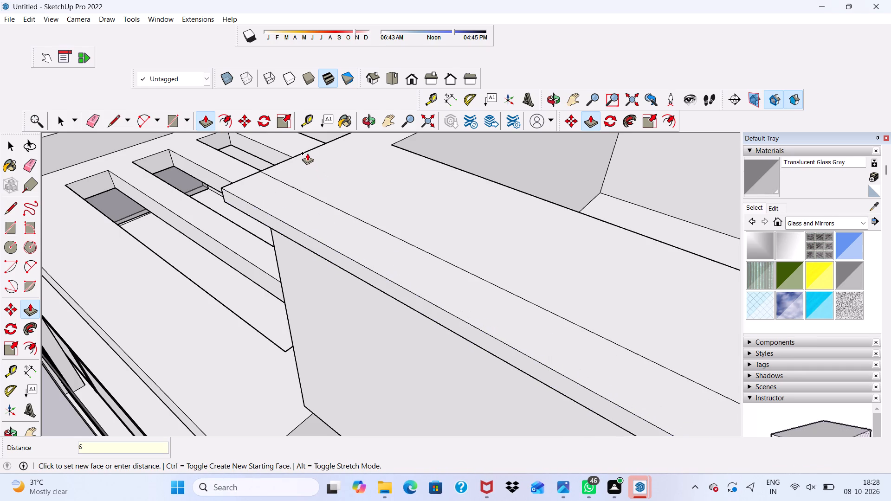
key(BackSpace)
key(3)
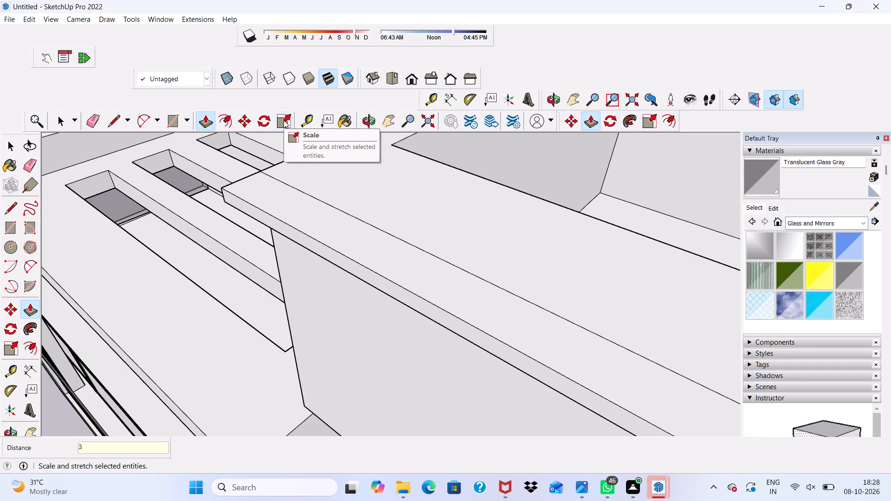
key(shift+quotedbl)
key(Return)
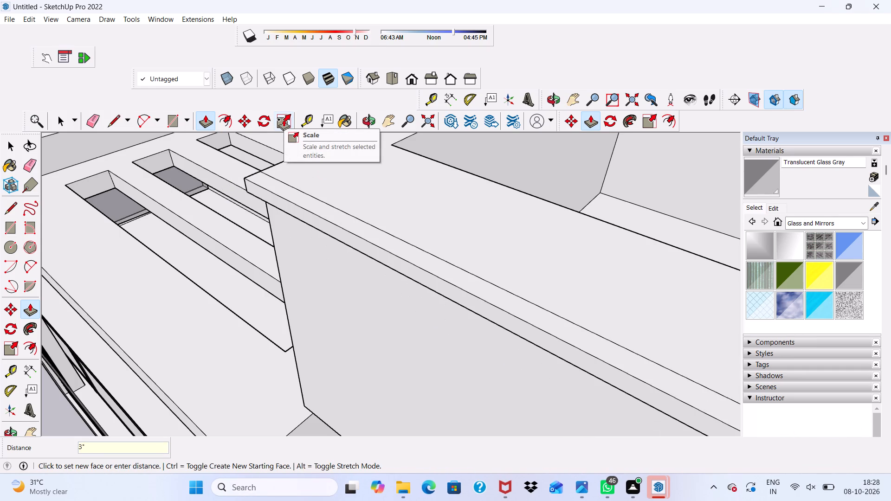
Examine the new projecting lip and its end at the corner with the blank outer side wall from several angles.
scroll(225, 152, down, 3)
scroll(357, 81, down, 2)
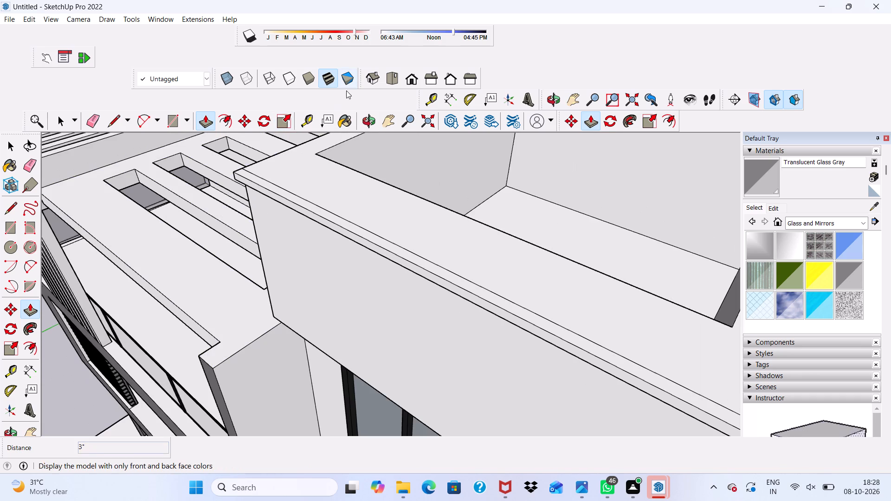
scroll(346, 90, down, 2)
middle_drag(345, 96, 328, 11)
scroll(271, 79, up, 2)
scroll(263, 106, down, 4)
middle_drag(302, 210, 308, 175)
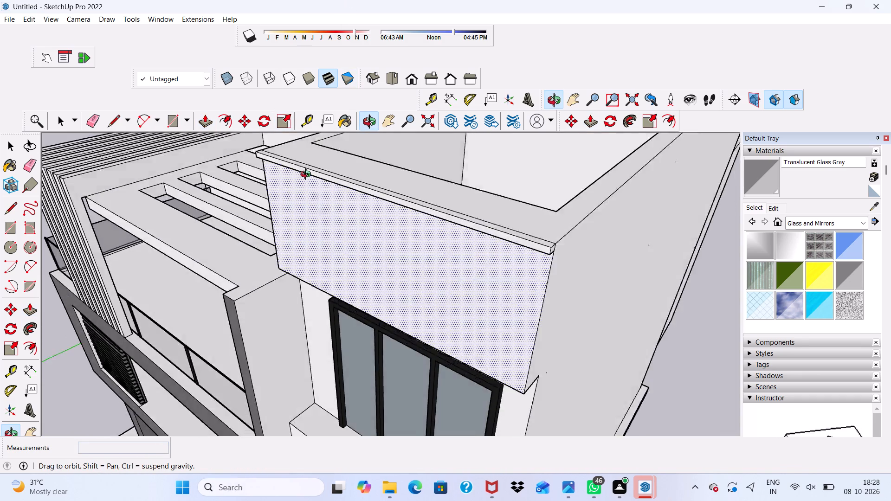
middle_drag(308, 175, 248, 214)
scroll(346, 278, up, 3)
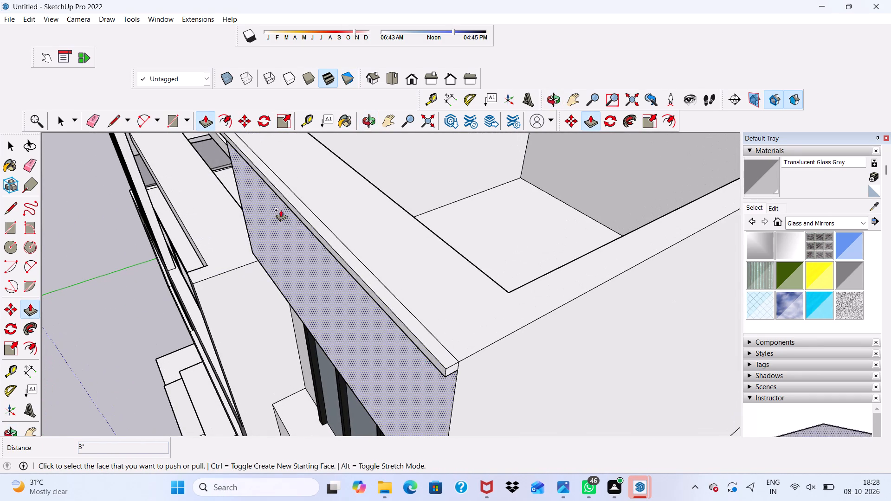
key(space)
scroll(275, 211, down, 2)
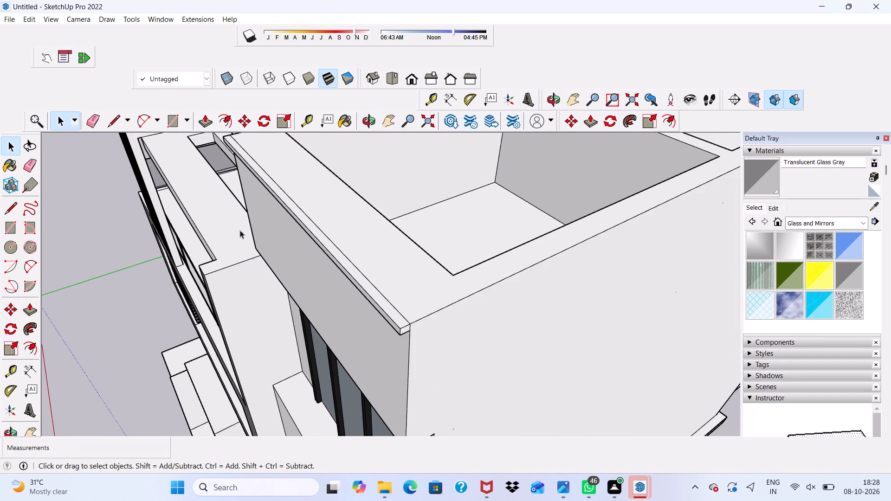
scroll(252, 305, down, 1)
scroll(356, 302, down, 1)
scroll(413, 366, up, 3)
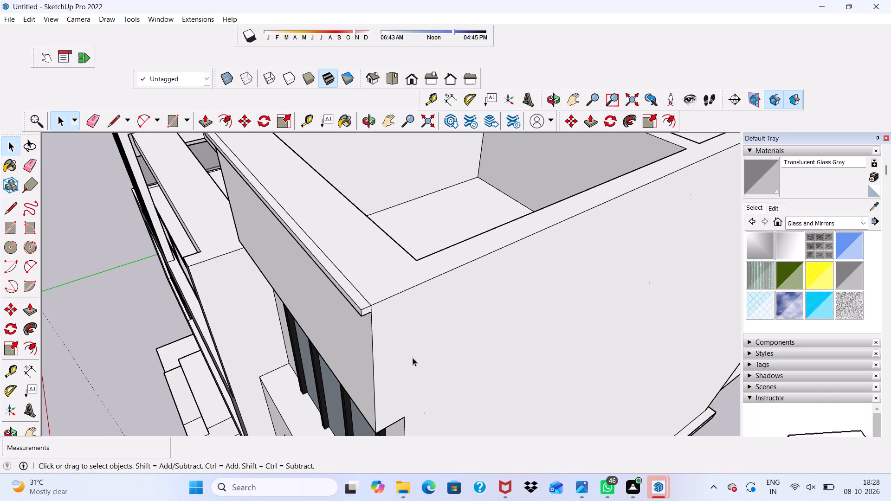
middle_drag(413, 355, 387, 284)
scroll(392, 284, up, 1)
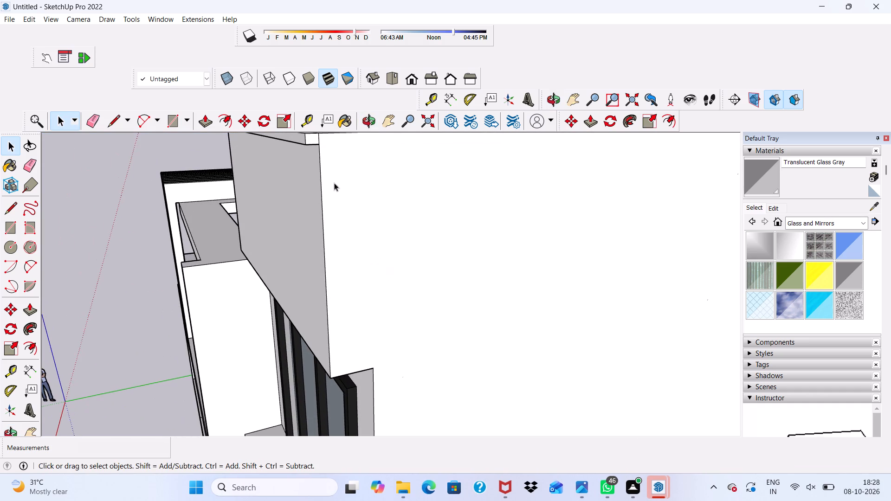
scroll(275, 218, down, 3)
scroll(316, 269, down, 1)
scroll(332, 218, up, 4)
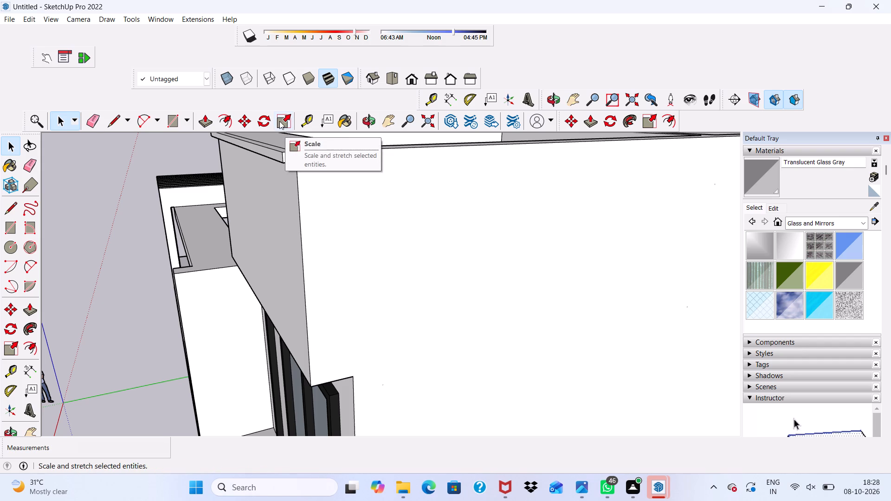
Push/Pull the end face of the front lip about 2 3/8" beyond the corner with the blank outer side wall.
scroll(323, 217, up, 6)
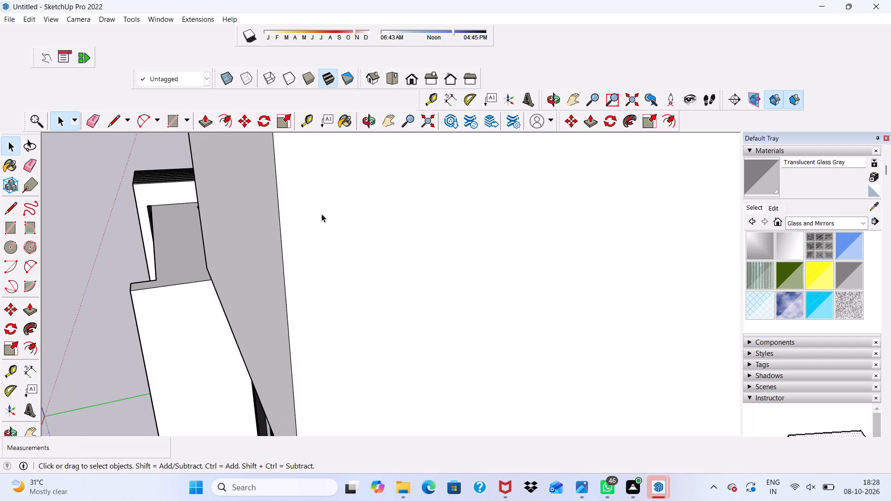
scroll(322, 214, down, 1)
middle_drag(322, 214, 273, 254)
scroll(217, 239, up, 3)
scroll(161, 195, down, 5)
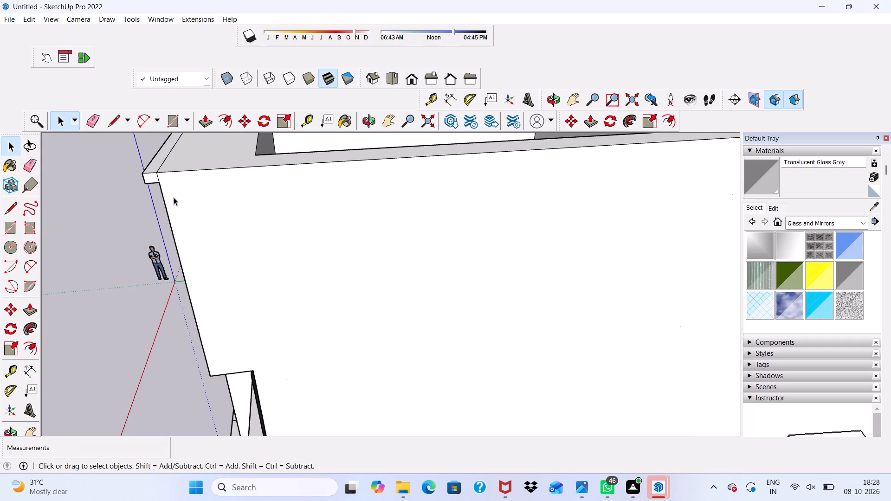
scroll(168, 187, up, 3)
click(133, 173)
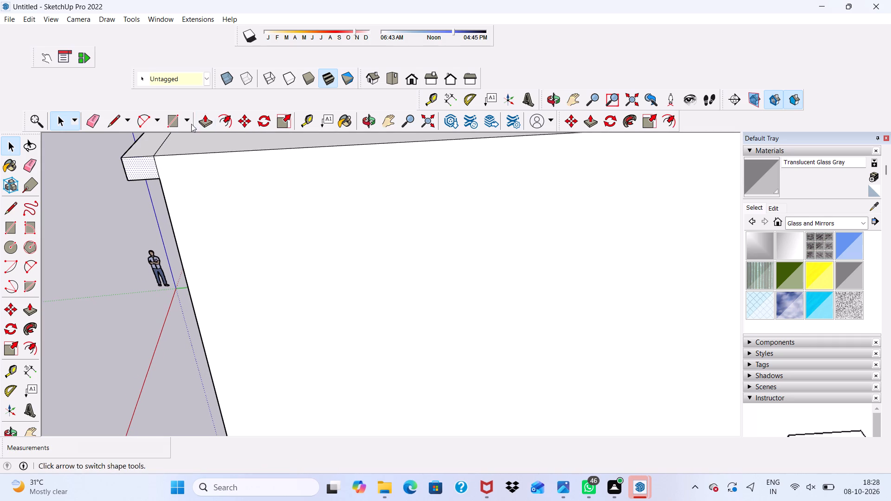
click(202, 119)
click(143, 163)
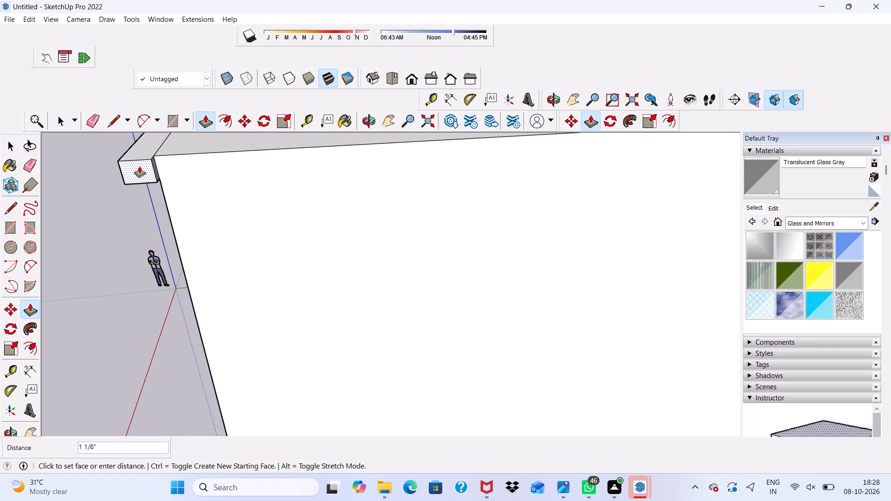
click(136, 170)
scroll(151, 163, up, 6)
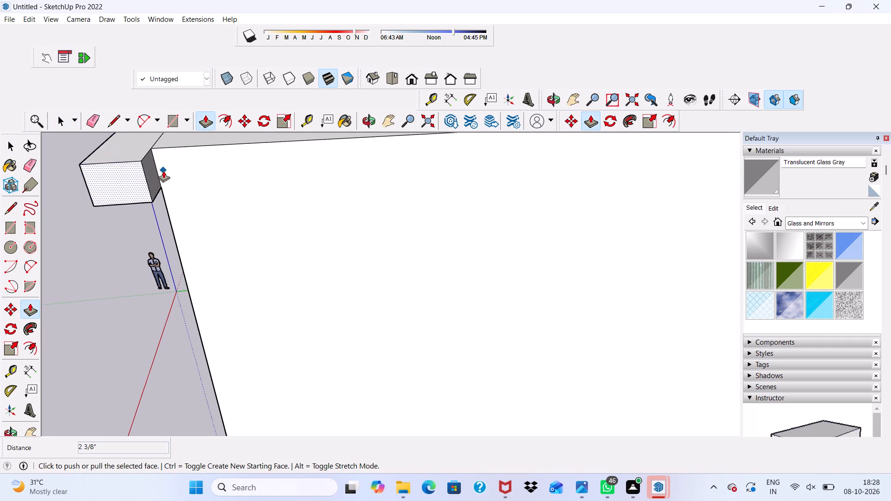
middle_drag(151, 173, 115, 189)
scroll(124, 183, up, 2)
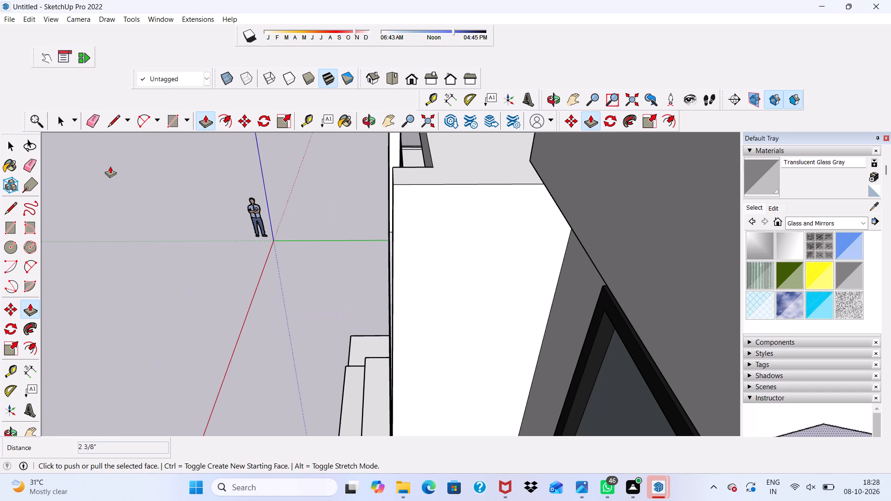
key(space)
Push/Pull the back face of the lip's corner extension about 13' 7 11/16" along the top of the outer side wall.
scroll(100, 155, down, 3)
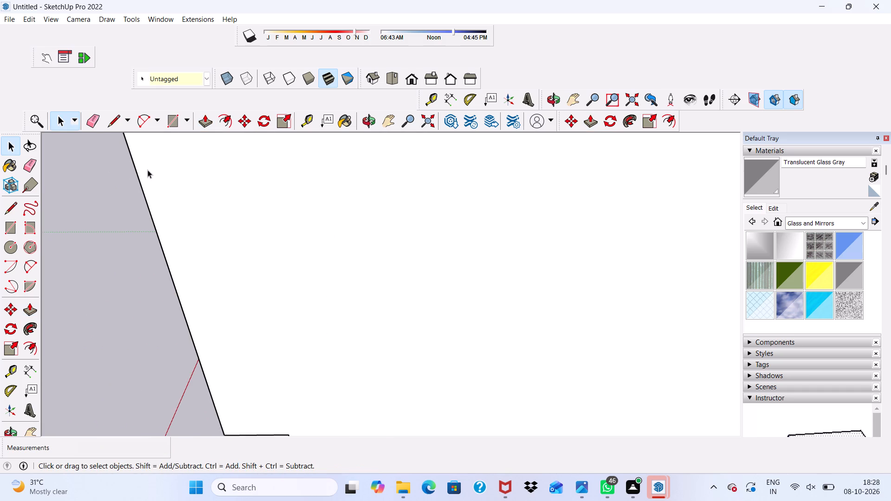
scroll(148, 170, down, 2)
scroll(185, 167, up, 1)
scroll(185, 167, down, 4)
scroll(271, 208, up, 4)
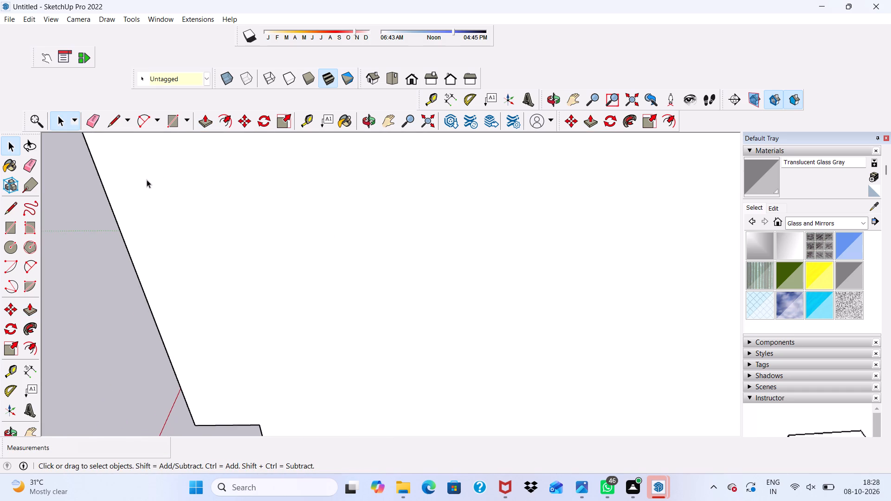
scroll(142, 189, down, 9)
scroll(137, 189, up, 16)
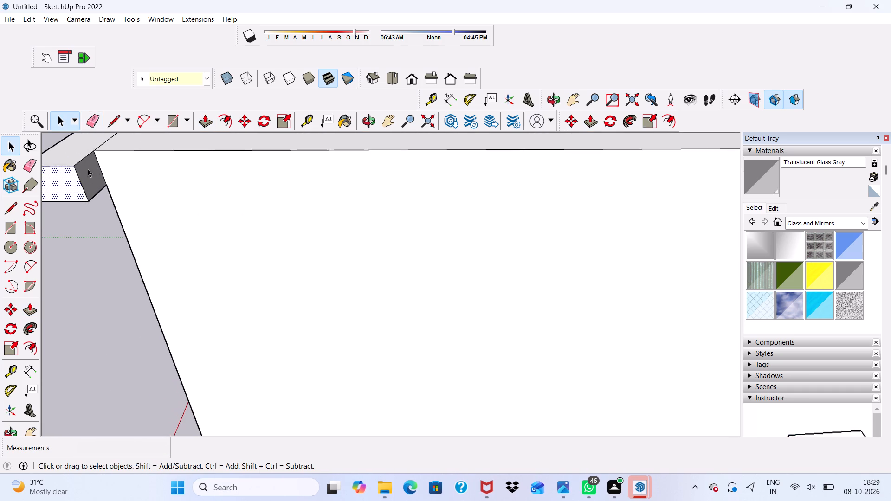
click(88, 172)
click(207, 118)
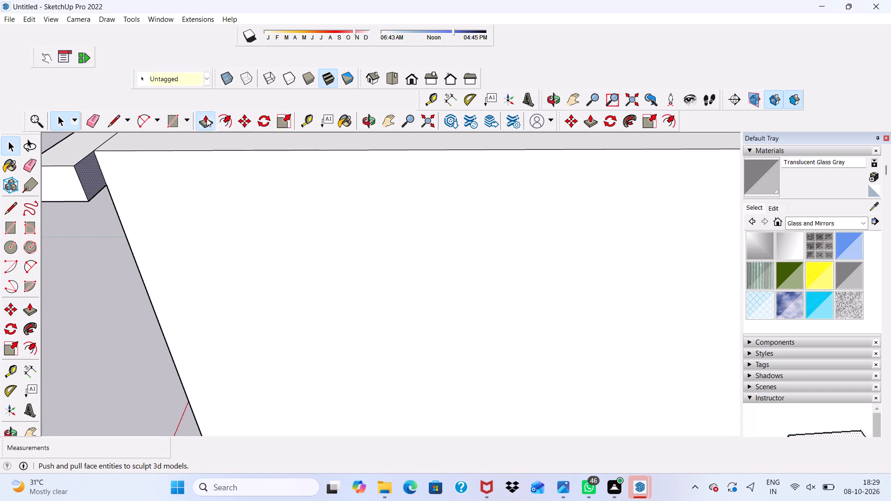
scroll(95, 184, up, 4)
click(80, 170)
scroll(136, 176, down, 4)
scroll(229, 180, down, 4)
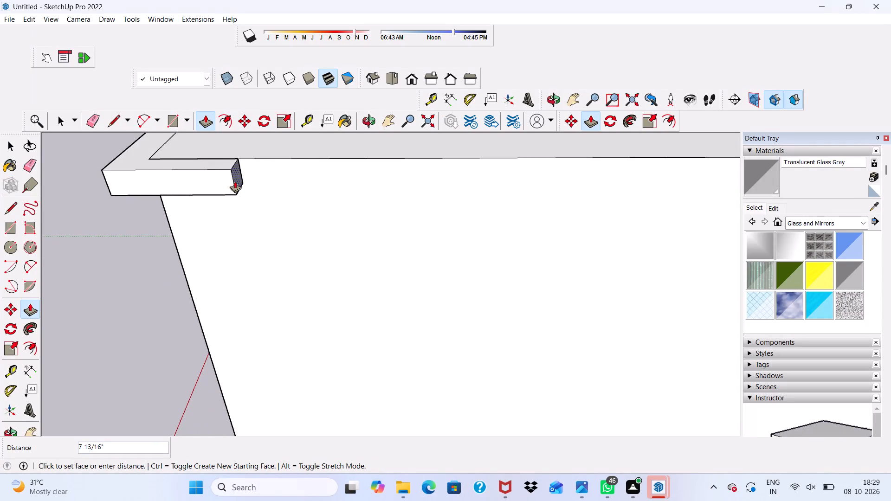
scroll(235, 181, down, 12)
scroll(461, 206, down, 10)
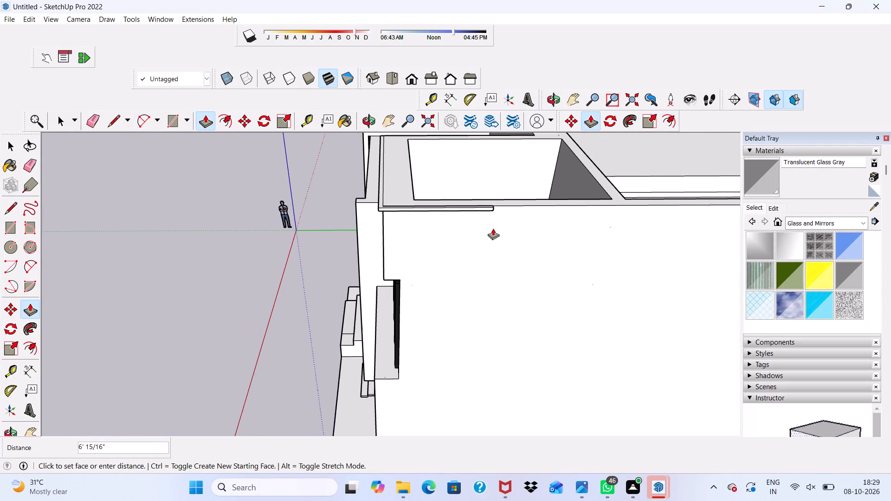
scroll(600, 219, up, 8)
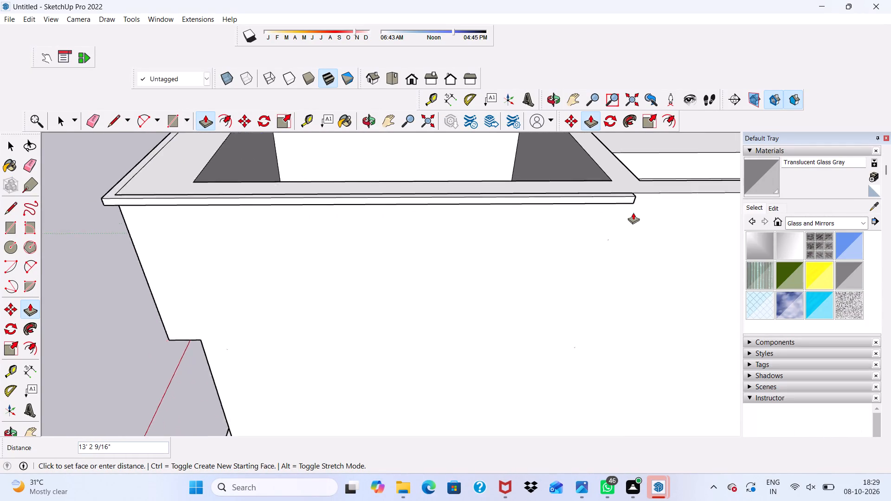
scroll(633, 212, up, 2)
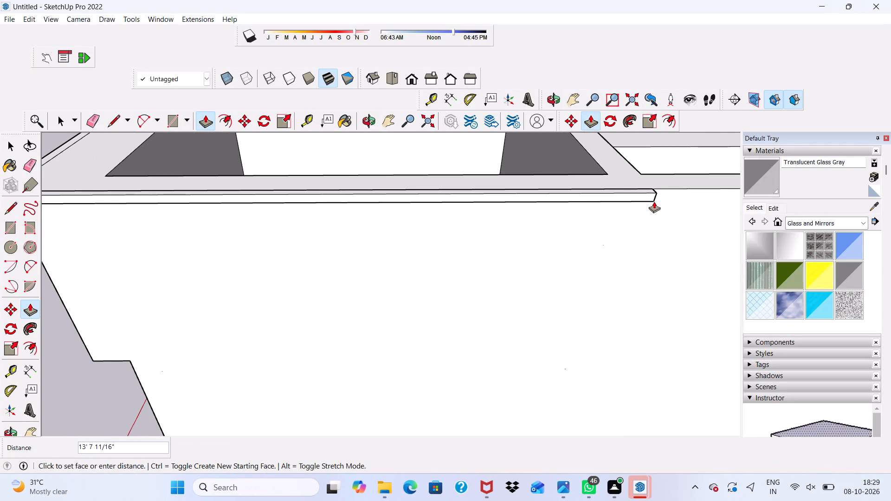
click(654, 201)
Examine the side lip's far end, the roof parapets and the front lip from several sides.
scroll(654, 191, down, 2)
middle_drag(654, 191, 481, 234)
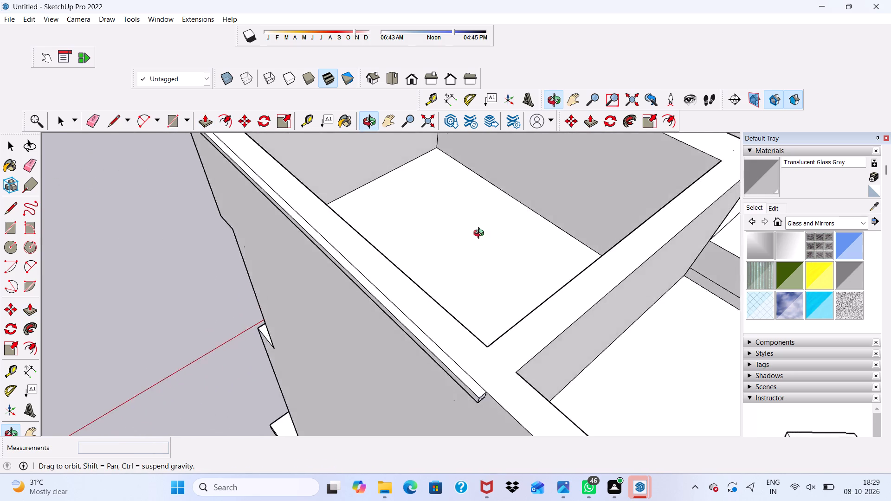
middle_drag(481, 234, 327, 171)
scroll(185, 224, up, 2)
scroll(191, 221, down, 4)
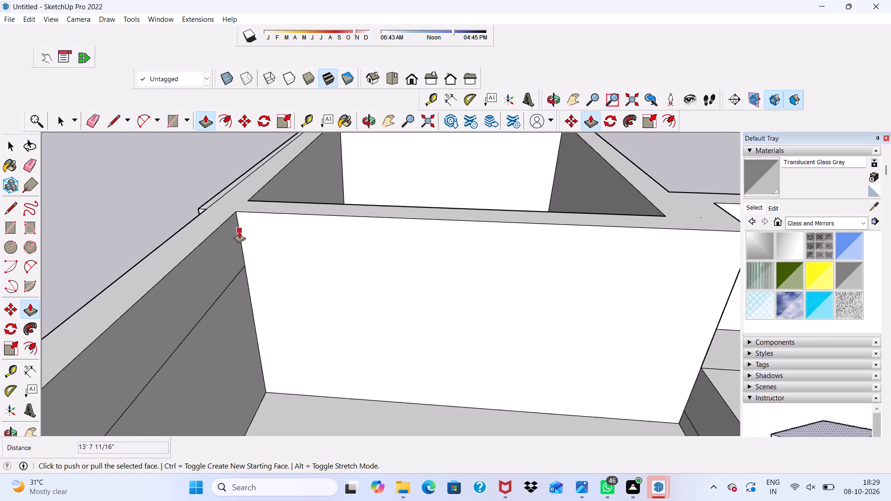
scroll(239, 231, down, 1)
middle_drag(239, 231, 584, 227)
scroll(607, 217, up, 1)
scroll(351, 225, down, 8)
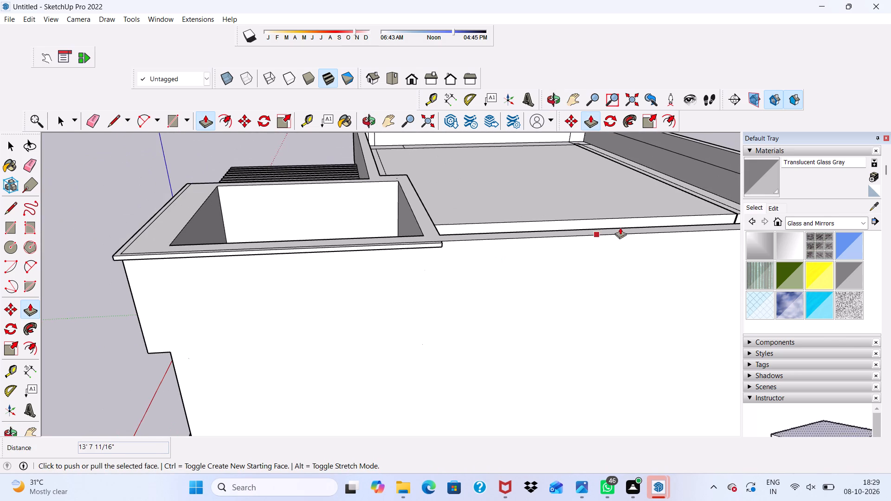
scroll(730, 227, down, 1)
scroll(148, 255, up, 1)
middle_drag(147, 255, 422, 237)
scroll(310, 225, up, 2)
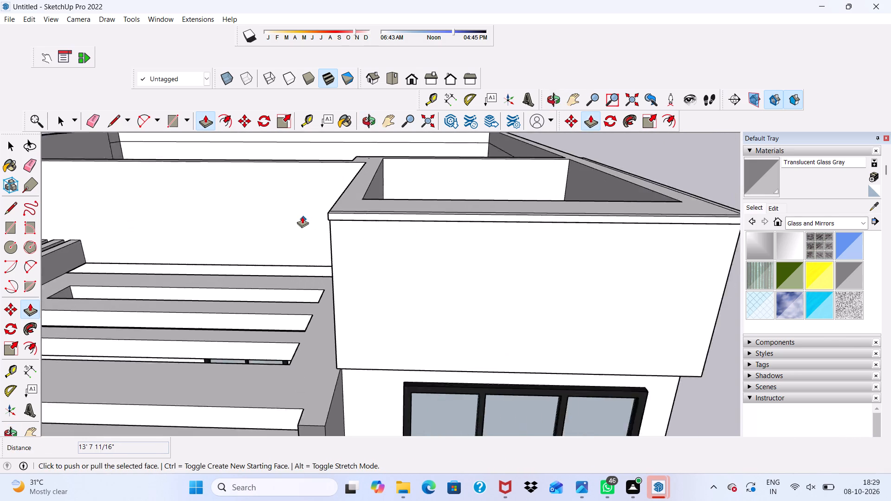
scroll(302, 216, up, 1)
scroll(301, 213, down, 1)
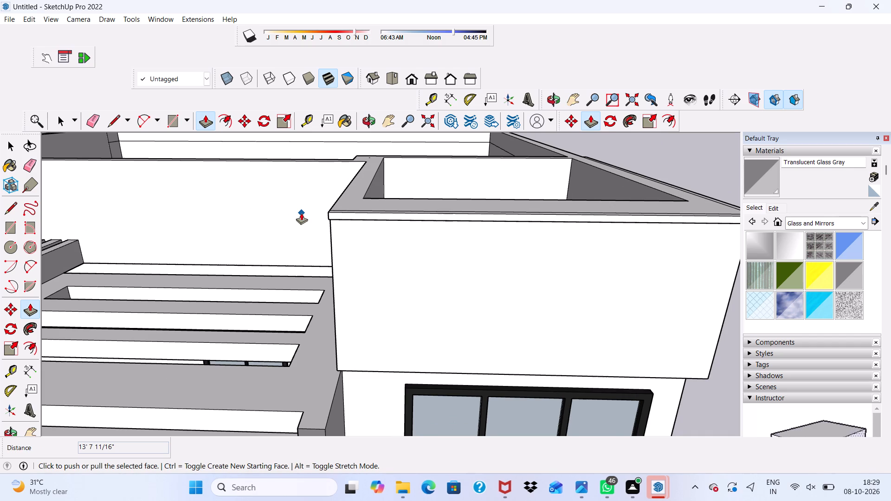
Push/Pull the pergola-side end face of the front lip outward by about 2 15/16".
middle_drag(290, 201, 437, 194)
scroll(596, 203, up, 4)
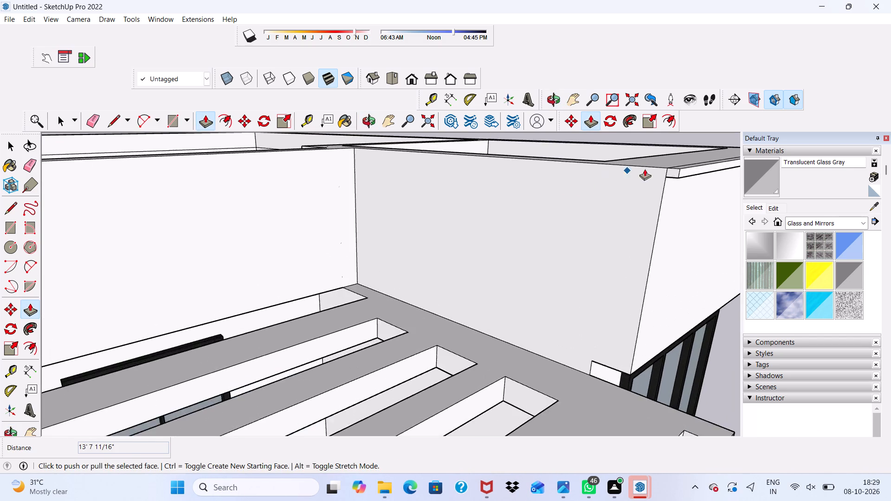
scroll(645, 169, up, 9)
key(space)
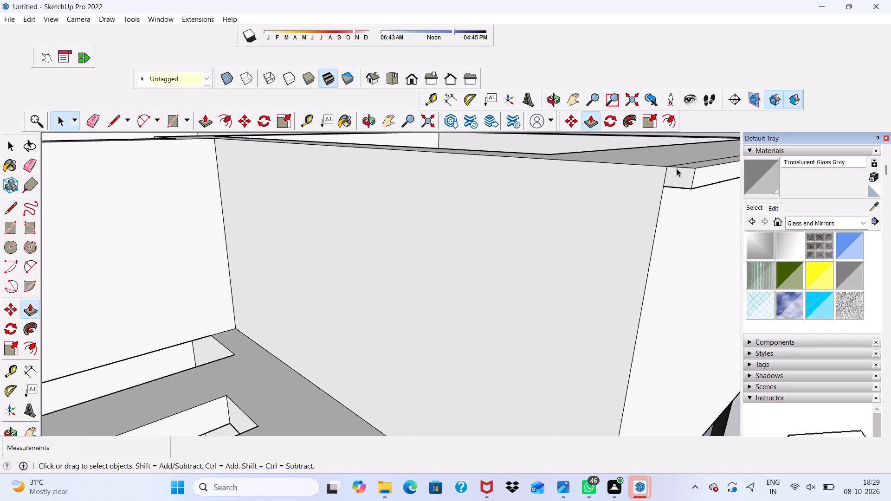
scroll(599, 219, down, 2)
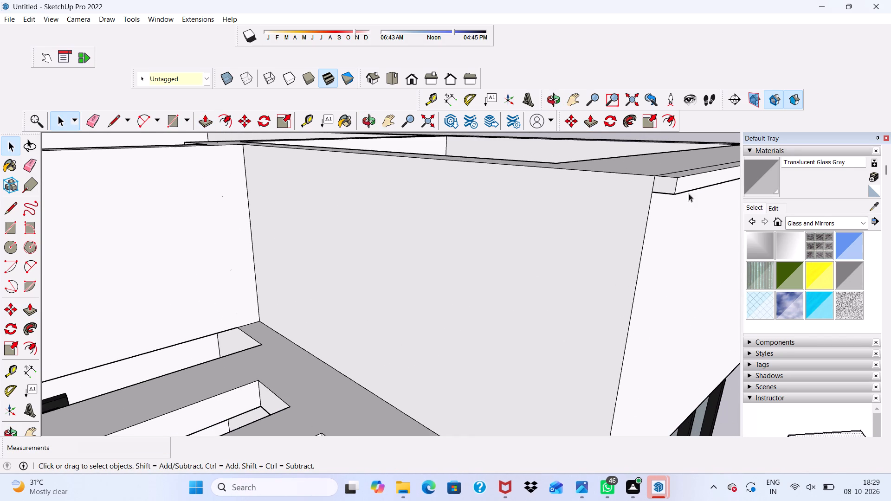
click(660, 186)
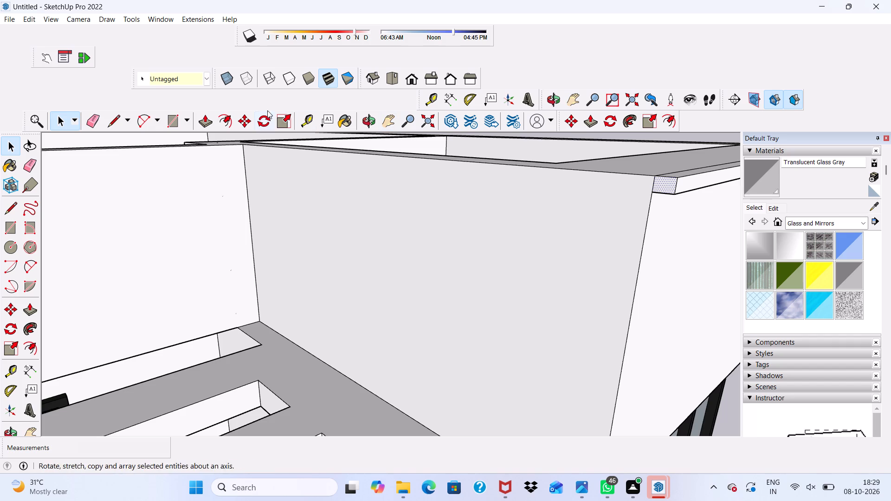
click(205, 128)
scroll(657, 180, up, 2)
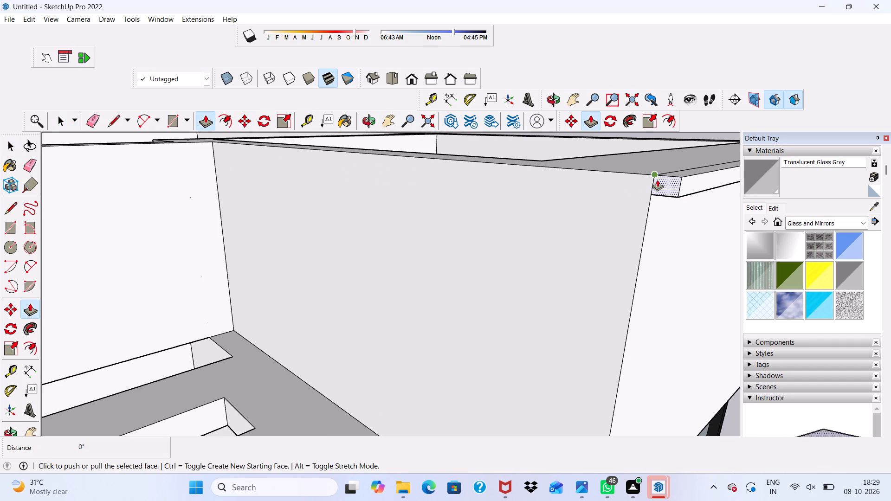
click(668, 184)
click(658, 186)
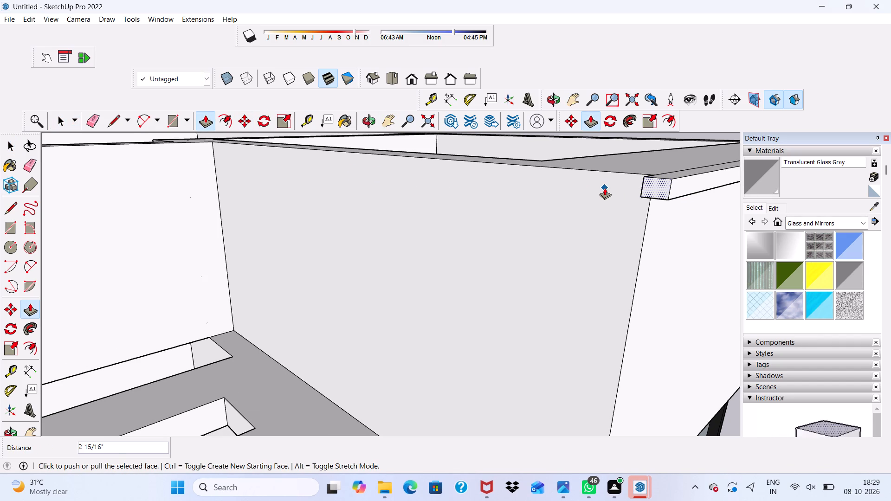
Push/Pull the pergola-side end face of the front lip by about 5/16".
scroll(581, 113, up, 1)
scroll(568, 139, down, 1)
middle_drag(541, 199, 674, 204)
scroll(669, 200, down, 1)
scroll(674, 204, up, 2)
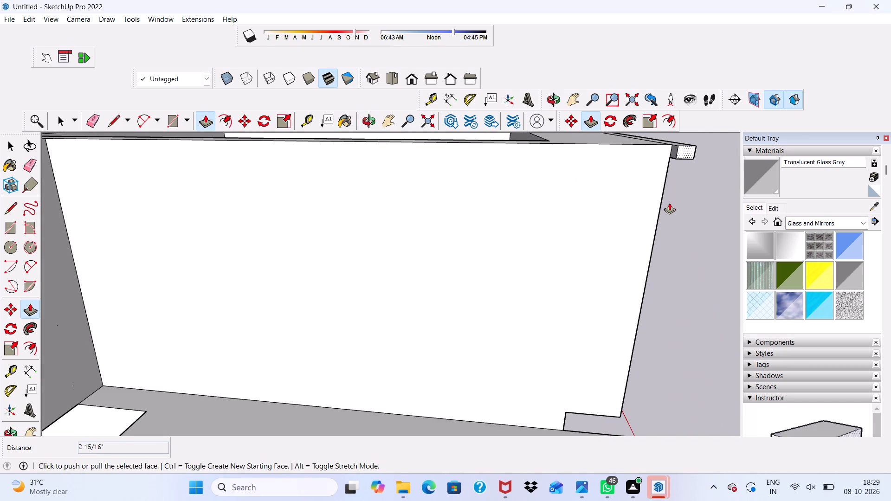
scroll(669, 137, up, 7)
scroll(638, 180, down, 5)
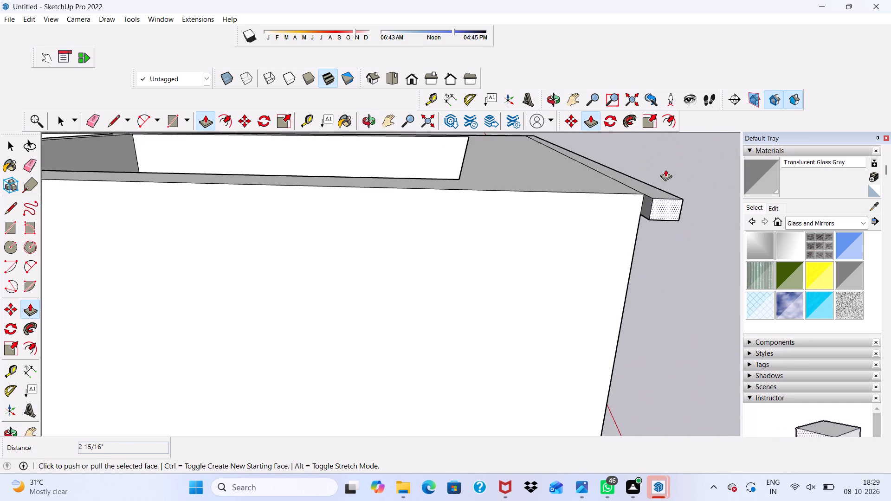
scroll(639, 203, up, 6)
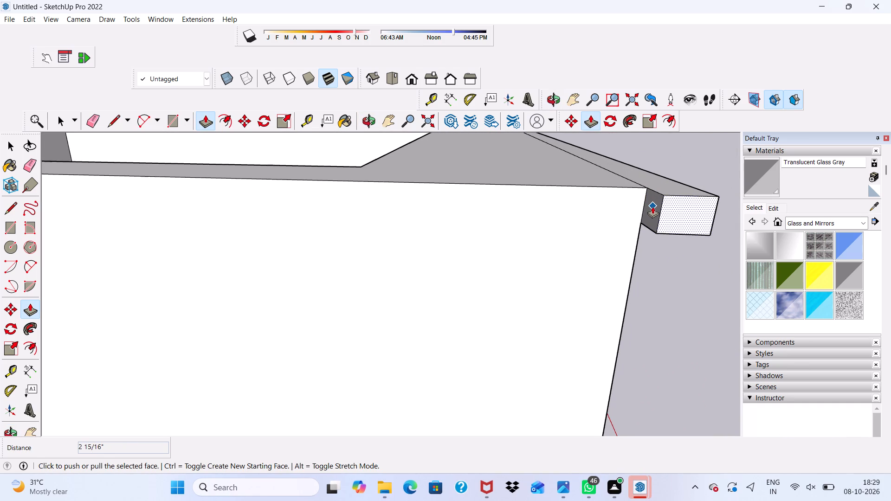
click(652, 206)
scroll(481, 200, down, 2)
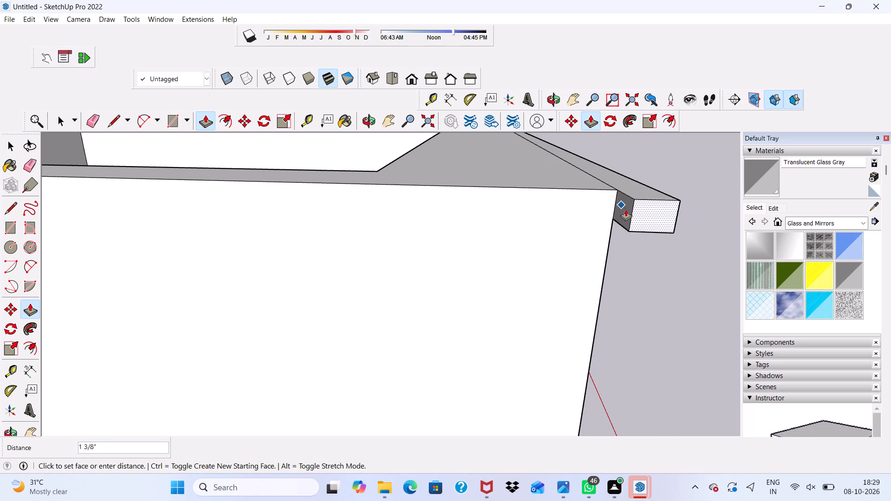
click(619, 206)
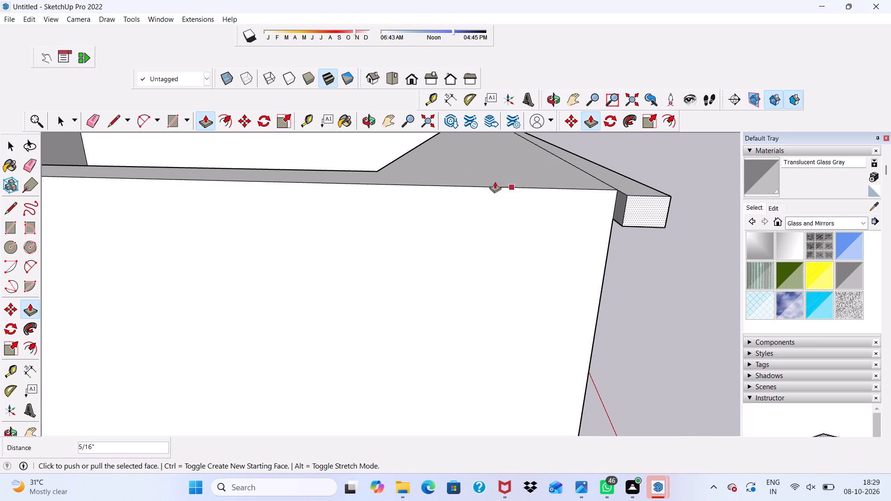
Push/Pull the back face of the lip's pergola-side corner about 11' 2" along the top of the pergola-side wall.
scroll(604, 209, up, 9)
scroll(621, 237, down, 2)
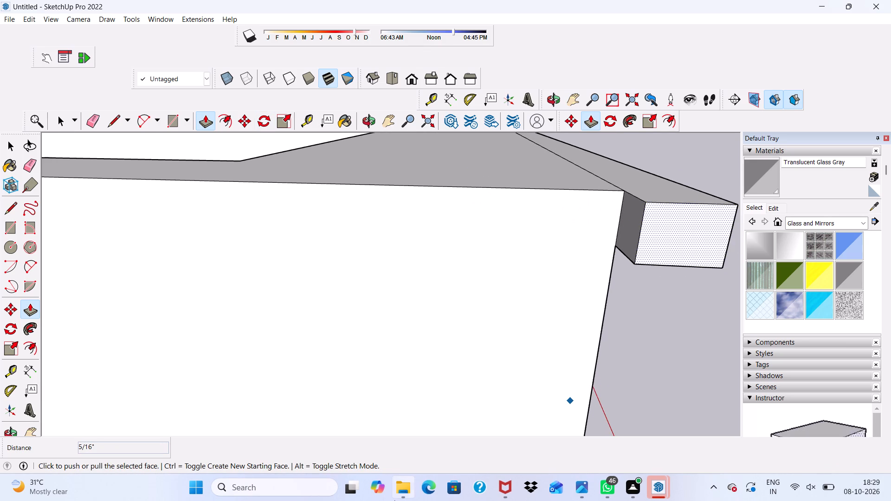
key(space)
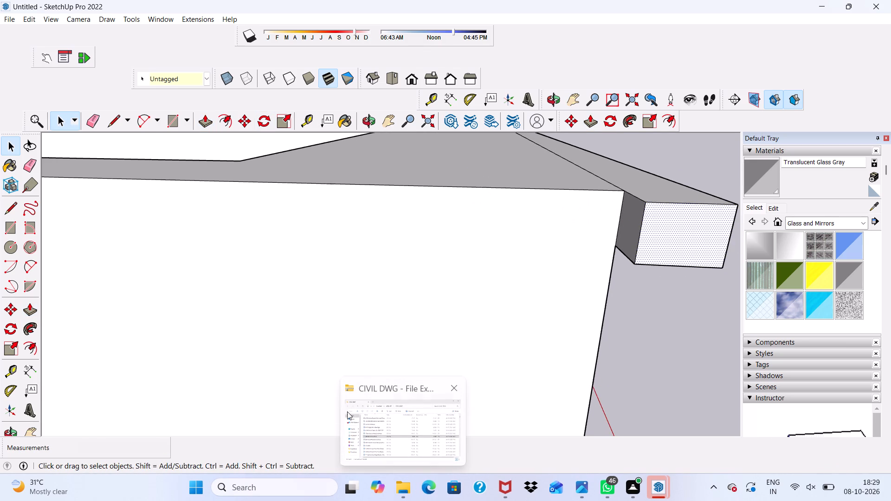
click(315, 325)
scroll(539, 260, up, 5)
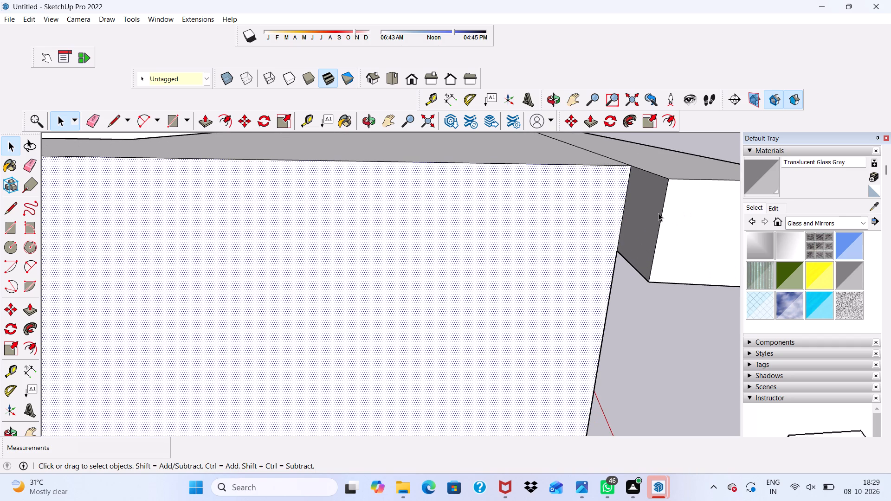
click(659, 213)
click(205, 122)
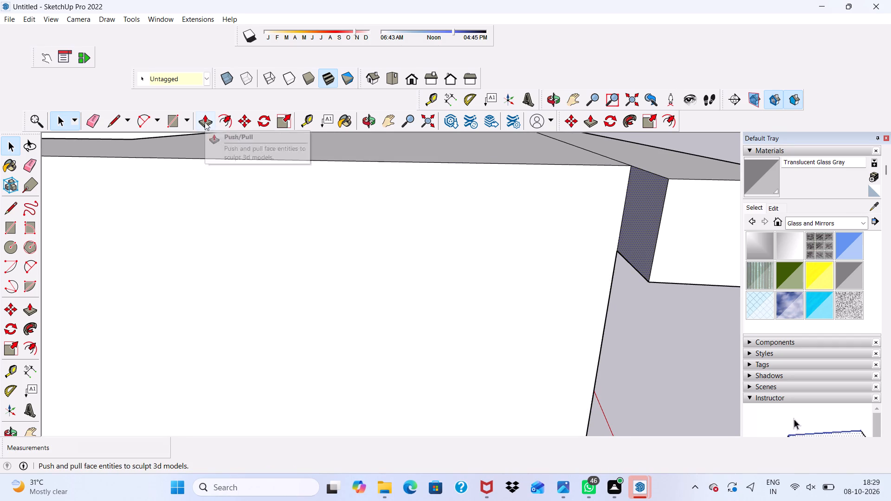
click(620, 232)
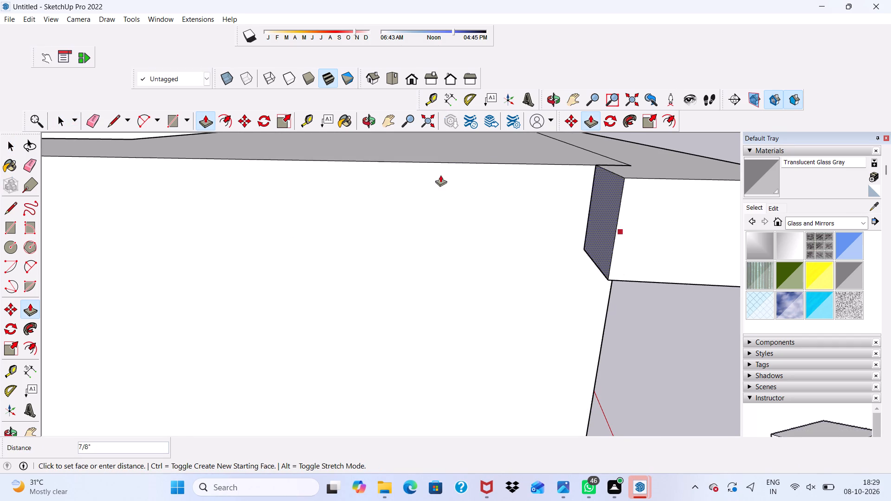
scroll(308, 141, down, 17)
scroll(349, 181, down, 5)
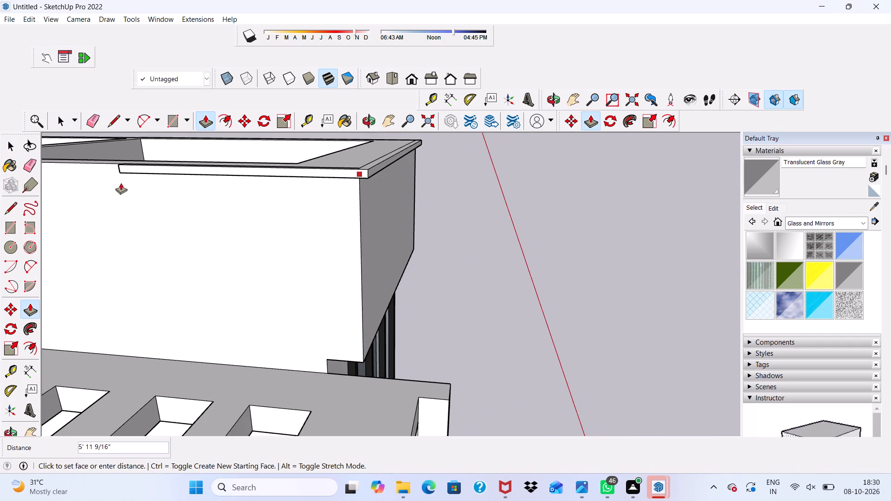
scroll(121, 183, down, 12)
scroll(133, 187, up, 3)
scroll(84, 186, up, 2)
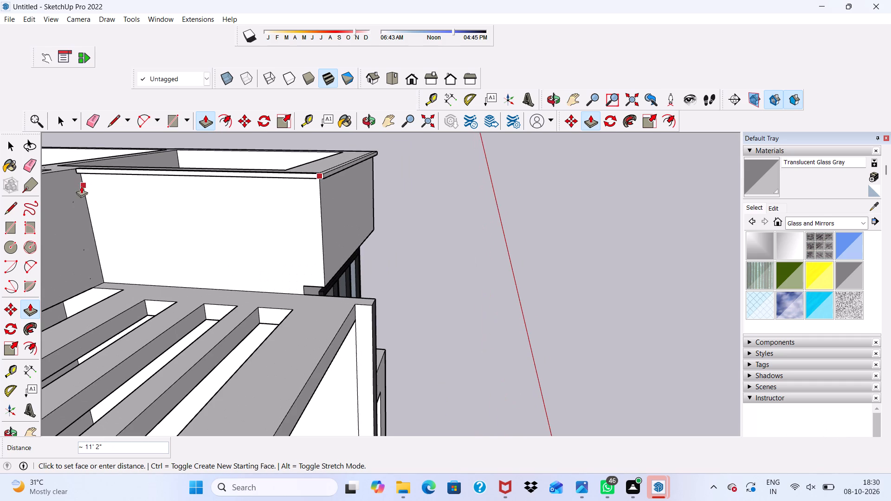
scroll(79, 176, up, 9)
click(79, 176)
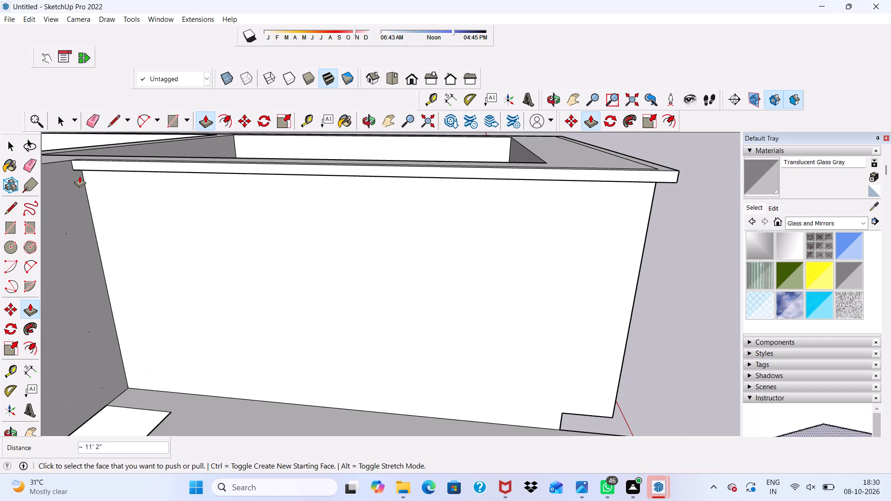
Push/Pull the inner face of the front parapet outward, away from the recessed roof floor.
scroll(116, 200, down, 3)
scroll(287, 225, down, 1)
middle_drag(288, 225, 0, 209)
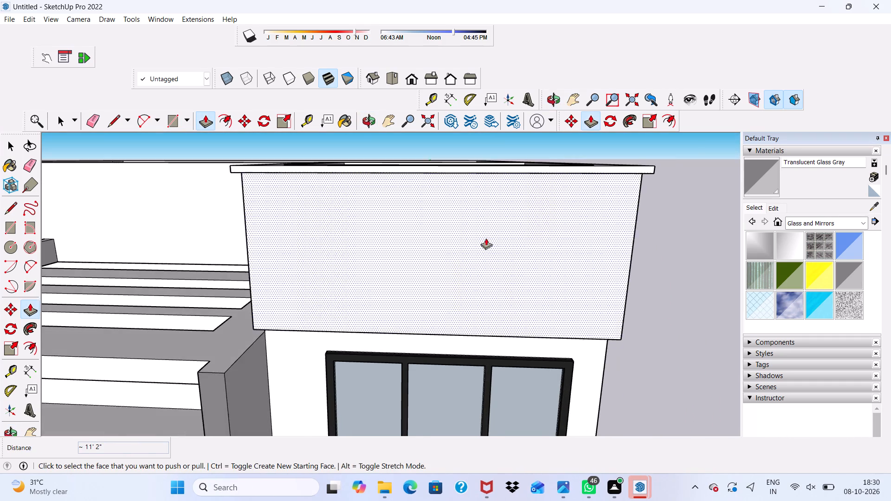
scroll(491, 238, up, 3)
scroll(478, 227, down, 3)
middle_drag(478, 227, 10, 299)
scroll(413, 195, up, 3)
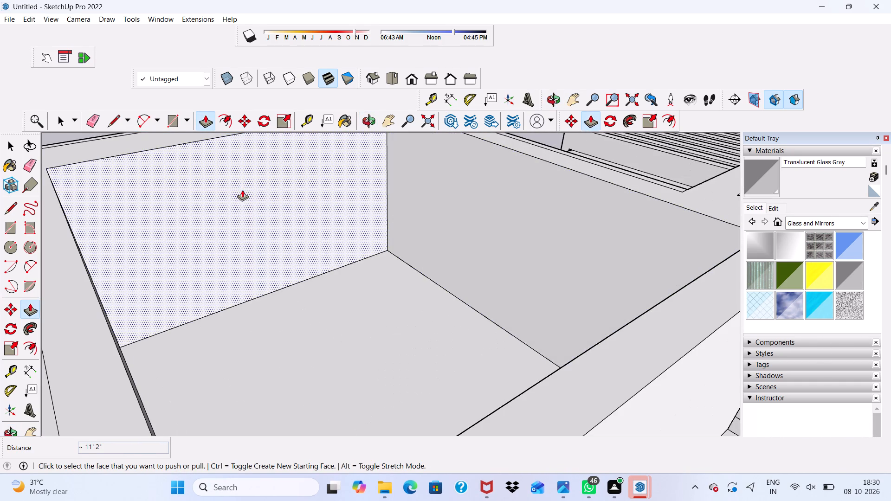
drag(236, 199, 235, 189)
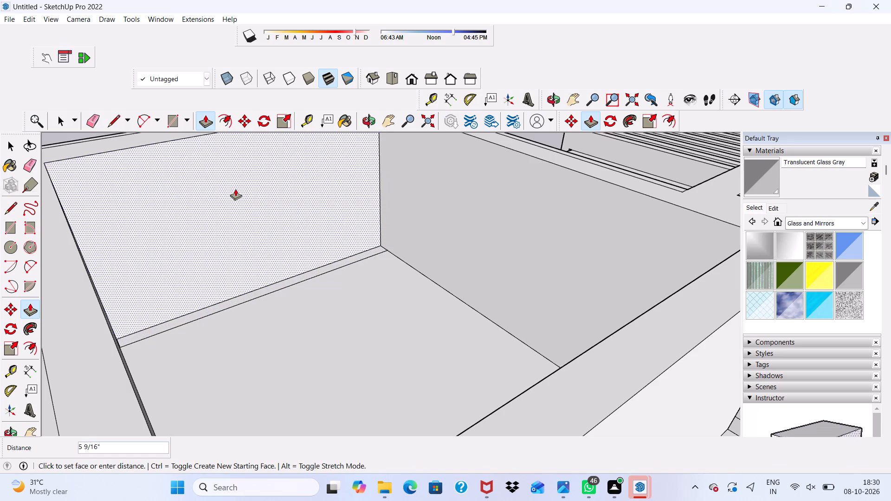
drag(235, 189, 235, 184)
scroll(235, 184, down, 5)
Push/Pull the front parapet's inner face by about another 1 1/2".
middle_drag(258, 219, 399, 249)
scroll(399, 249, up, 4)
drag(368, 242, 358, 240)
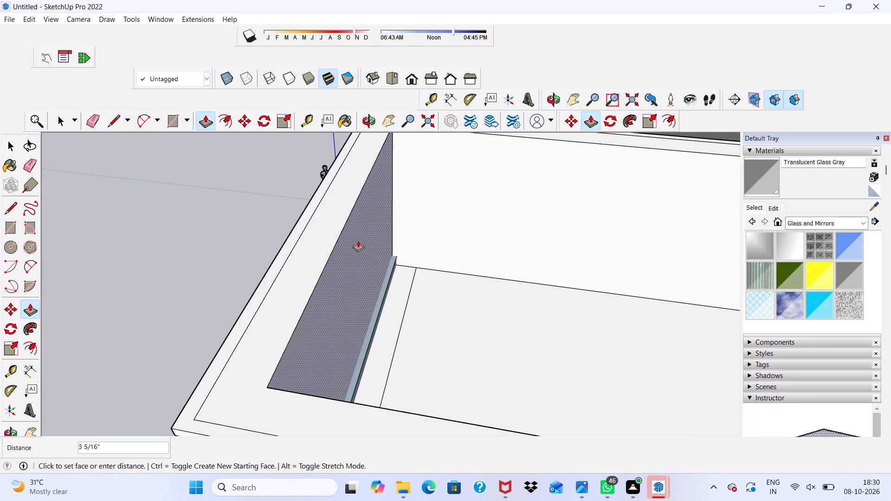
drag(358, 240, 364, 237)
scroll(386, 228, down, 4)
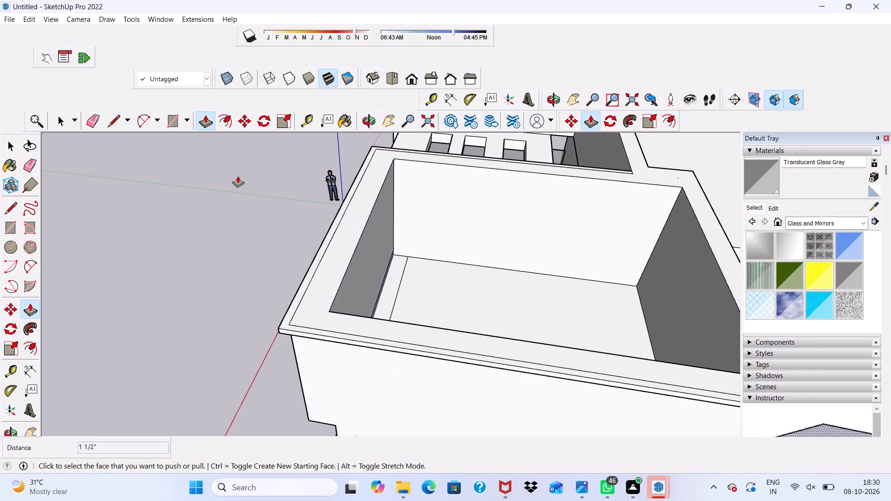
Erase the leftover edge on the recessed roof floor alongside the front parapet.
click(100, 125)
scroll(551, 303, up, 2)
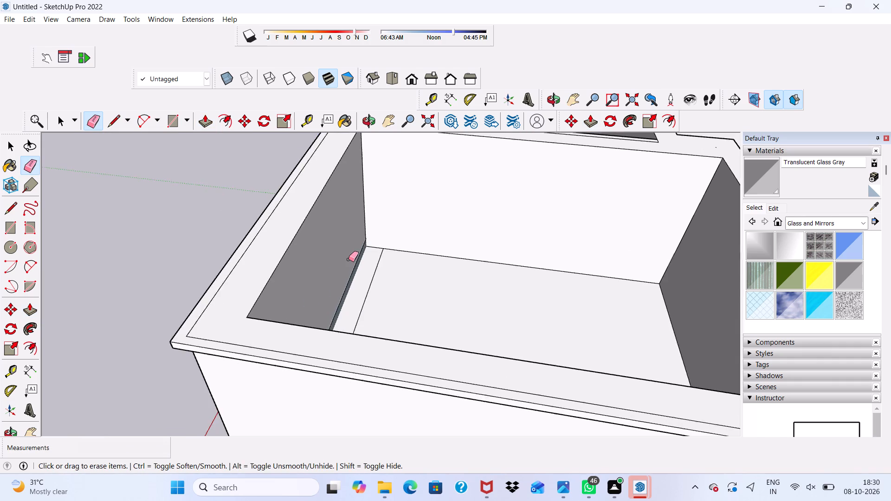
scroll(349, 259, up, 2)
drag(382, 266, 387, 276)
scroll(384, 248, down, 7)
Push/Pull the front parapet's inner face by about 1 3/16" to close the thin strip at its base.
middle_drag(462, 266, 587, 348)
scroll(469, 280, down, 1)
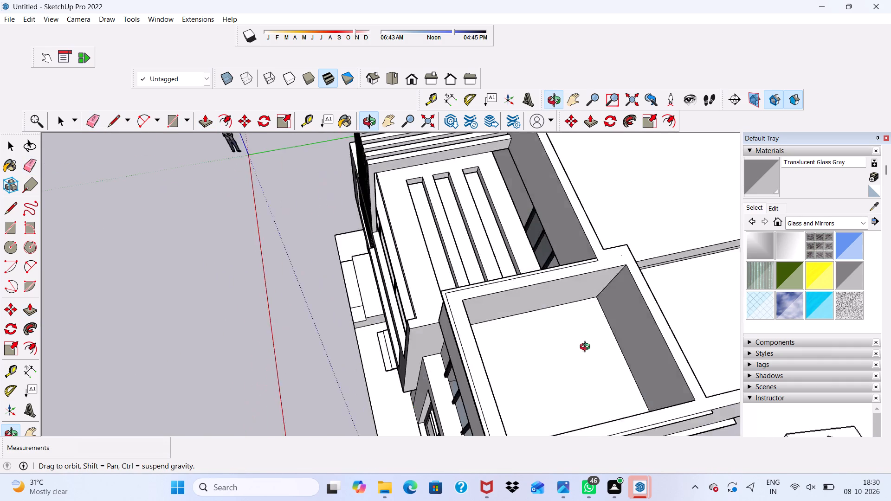
middle_drag(587, 348, 690, 337)
scroll(681, 226, up, 5)
middle_drag(617, 228, 326, 214)
scroll(616, 229, down, 1)
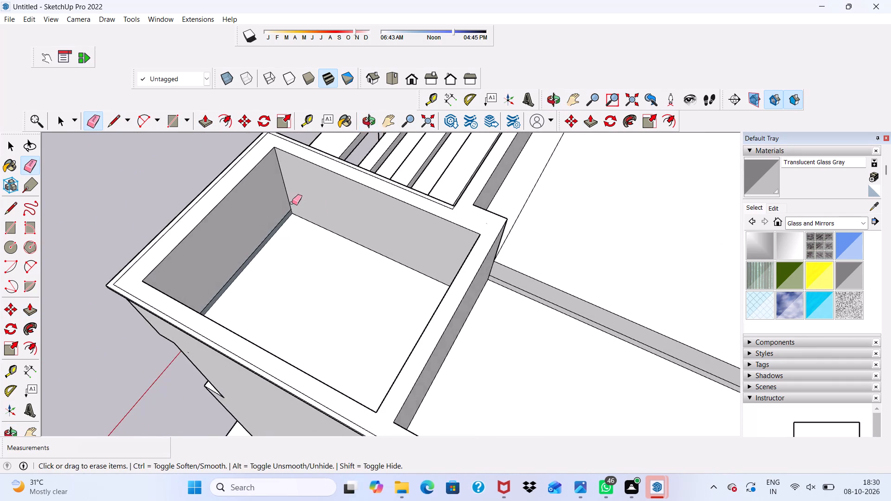
scroll(252, 223, up, 3)
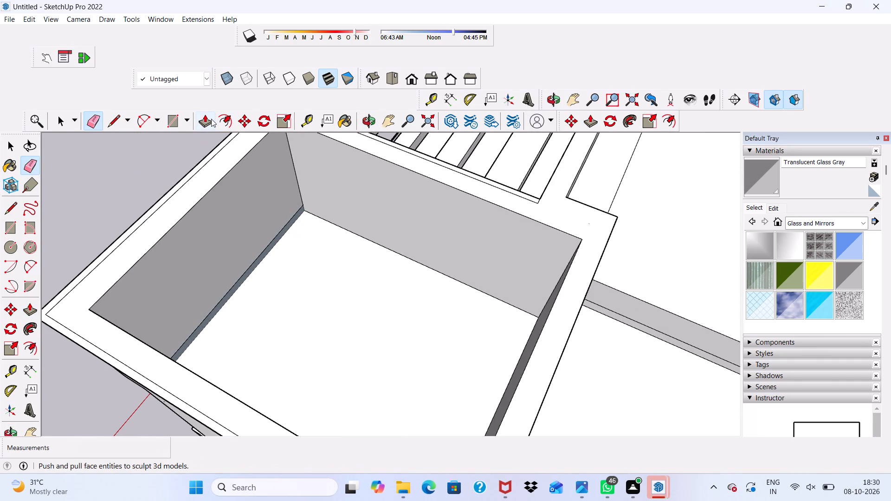
click(211, 119)
click(252, 226)
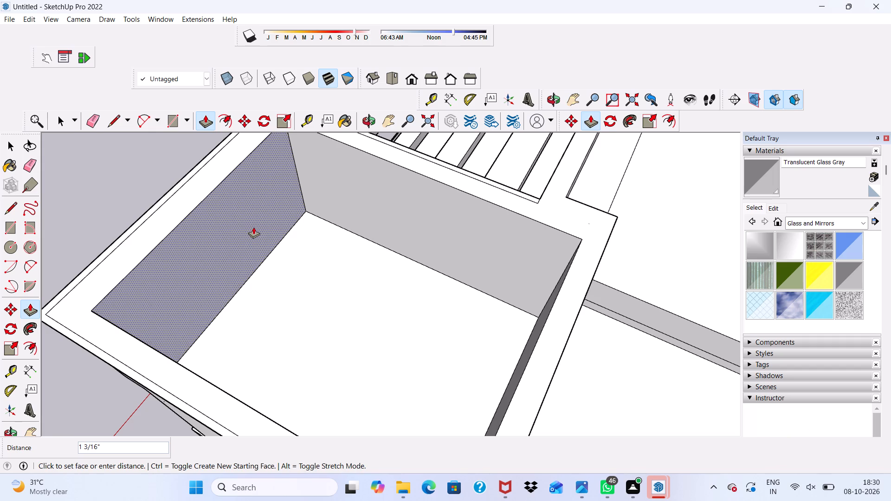
Examine the roof side, the front facade, the grey balcony frame and the tall windows from several angles.
scroll(253, 221, down, 4)
scroll(363, 229, down, 3)
middle_drag(363, 229, 465, 172)
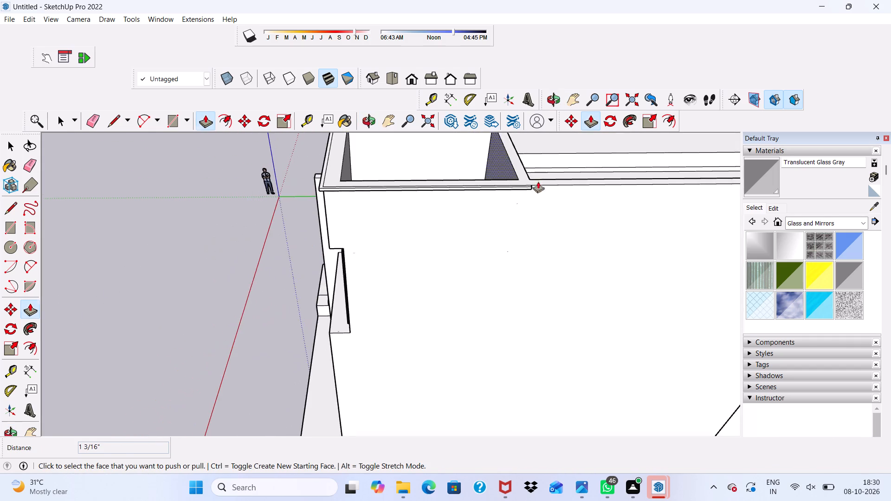
scroll(642, 206, down, 1)
scroll(445, 234, up, 1)
scroll(327, 223, down, 3)
middle_drag(327, 223, 560, 209)
scroll(387, 243, up, 3)
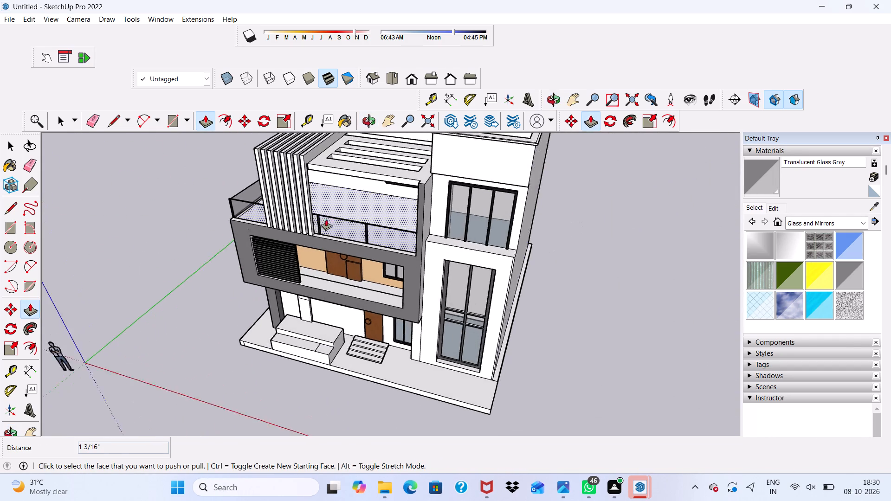
scroll(414, 212, up, 2)
middle_drag(440, 128, 463, 89)
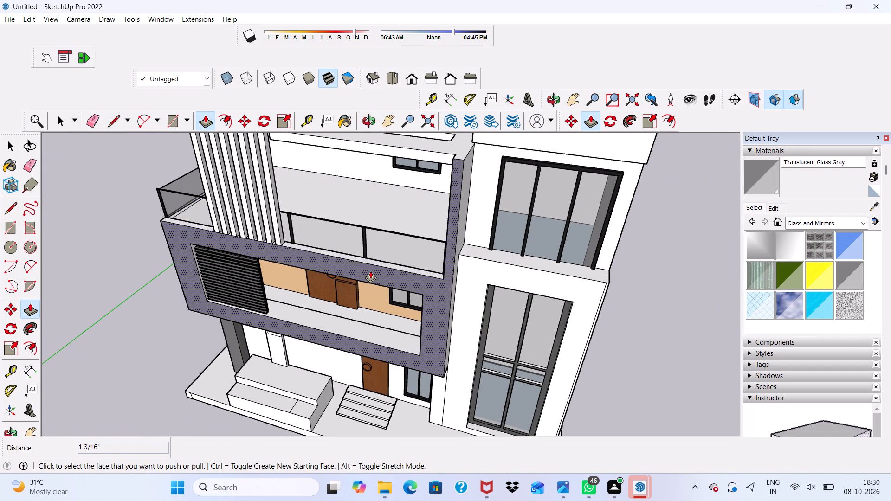
key(space)
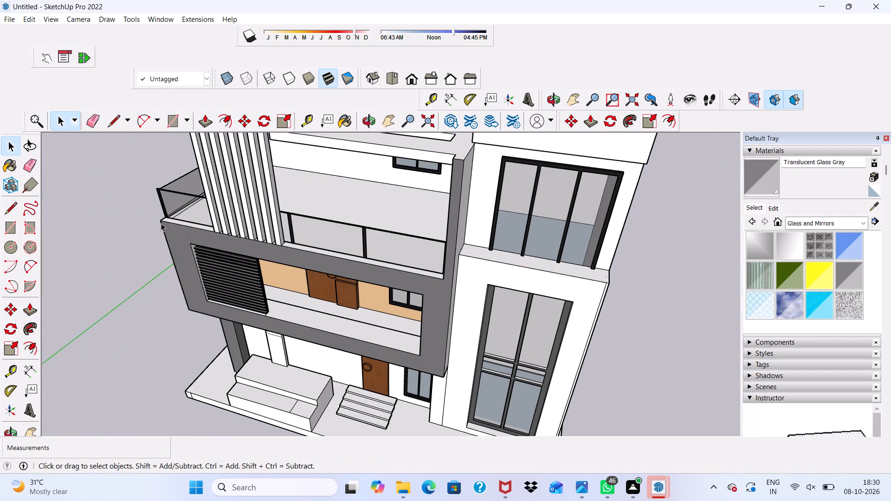
scroll(264, 215, down, 2)
scroll(115, 321, up, 1)
scroll(129, 312, down, 3)
middle_drag(152, 316, 154, 287)
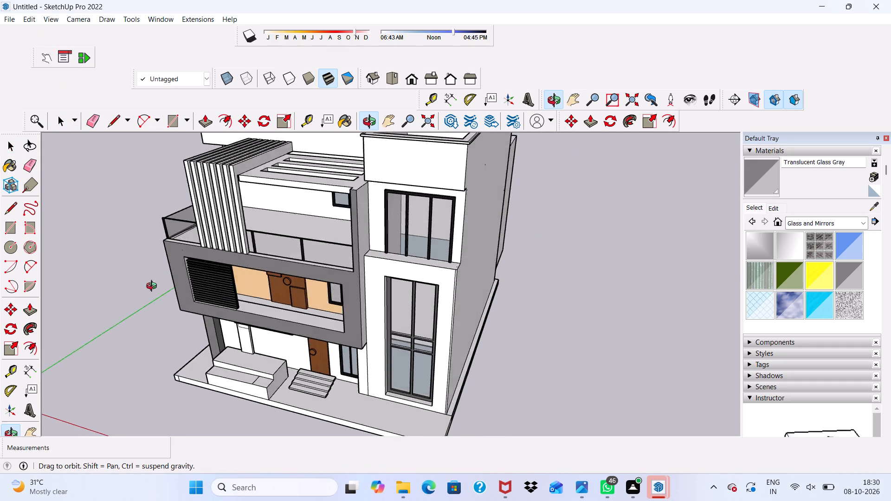
middle_drag(154, 287, 173, 203)
scroll(284, 209, down, 1)
middle_drag(291, 245, 272, 359)
scroll(271, 360, up, 4)
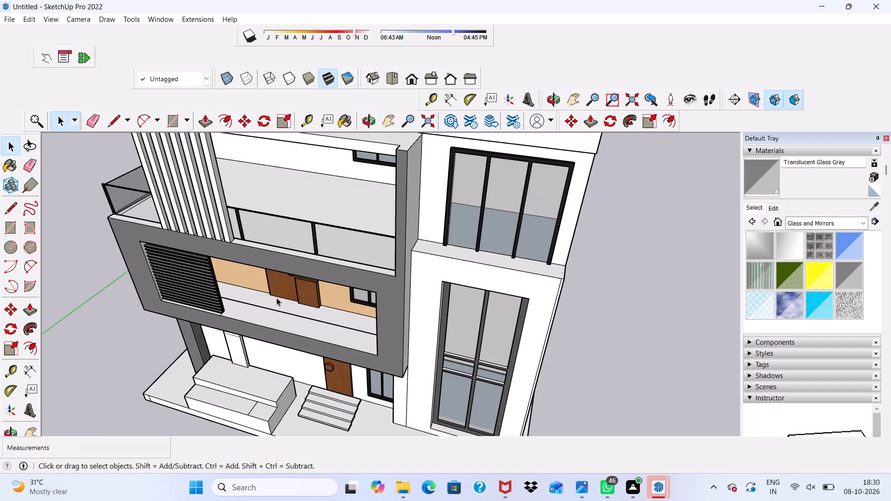
scroll(209, 243, up, 1)
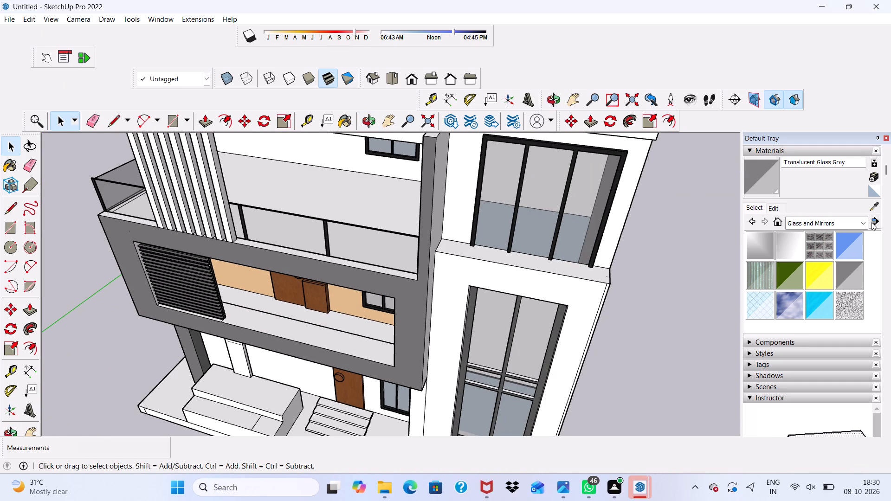
Paint the light ledge at the base of the upper balcony railing with 0134_DimGray from the Colors-Named collection.
click(865, 225)
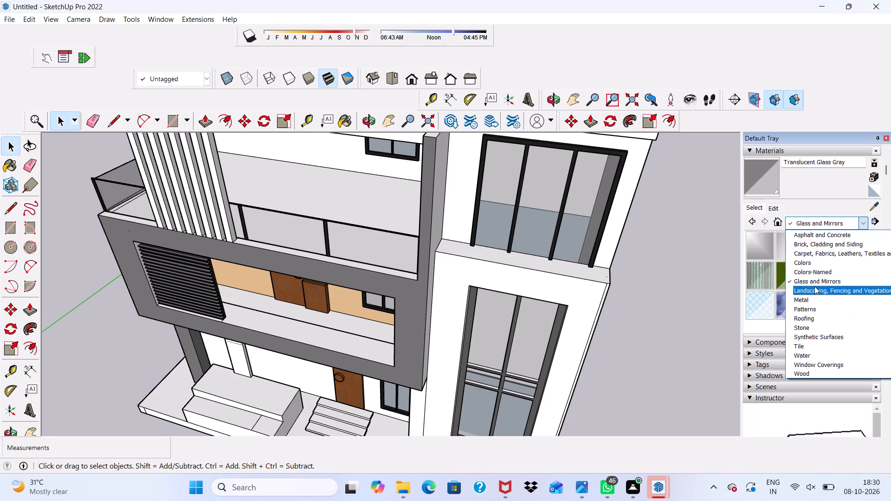
scroll(805, 272, up, 1)
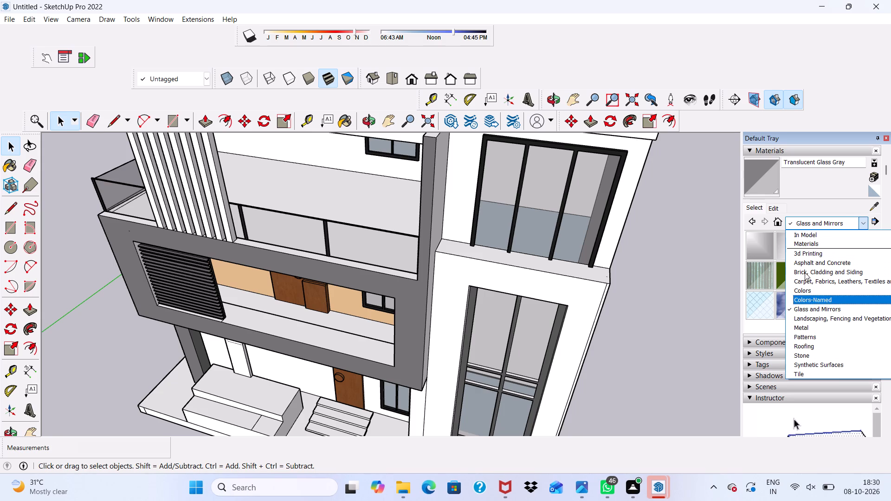
click(827, 304)
scroll(826, 272, down, 2)
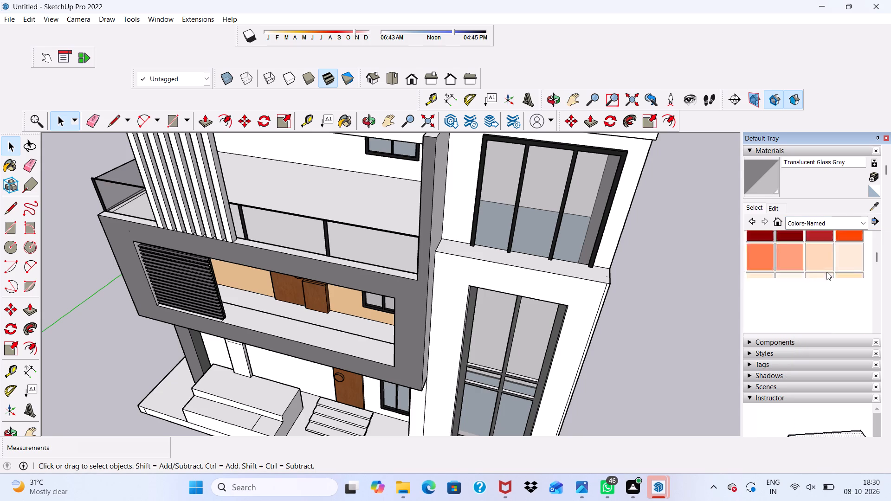
scroll(826, 272, down, 16)
scroll(826, 267, up, 1)
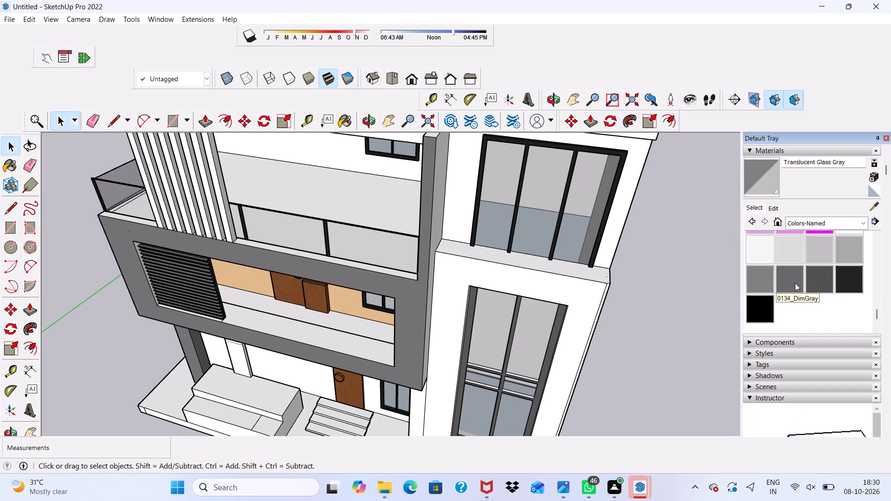
click(795, 283)
scroll(318, 288, up, 6)
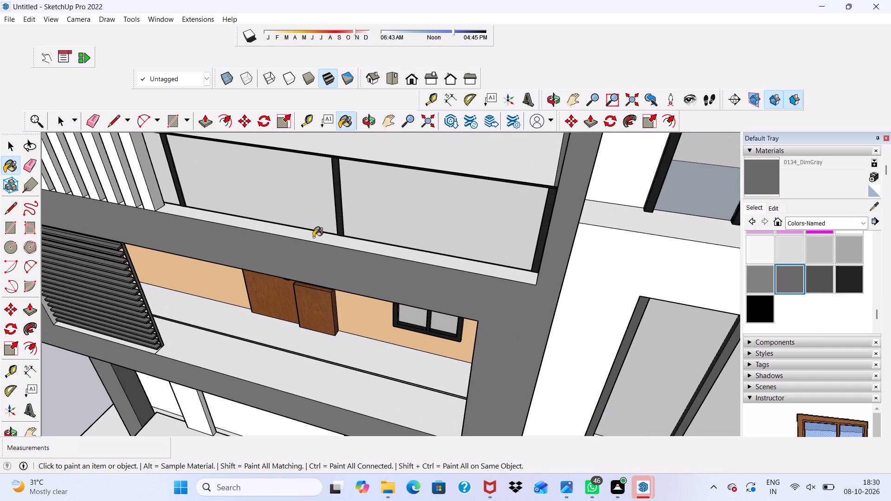
click(313, 237)
Paint the orange back wall and side wall of the recessed balcony with Formica Laminate Light from the Synthetic Surfaces collection.
scroll(313, 237, down, 10)
middle_drag(171, 282, 318, 213)
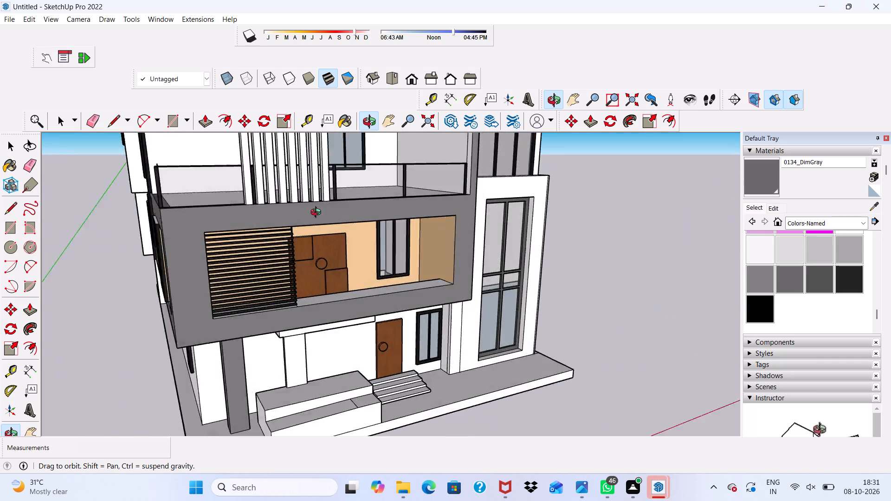
middle_drag(318, 213, 121, 241)
scroll(241, 276, up, 3)
middle_drag(245, 265, 276, 209)
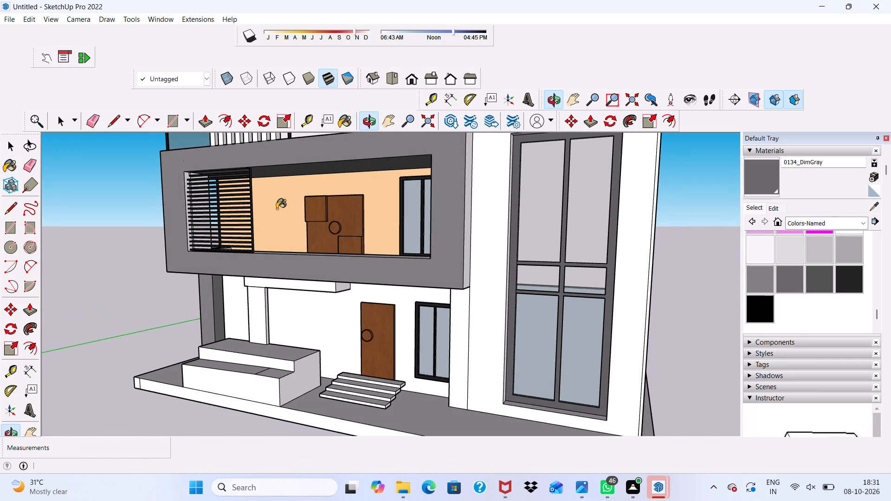
click(861, 225)
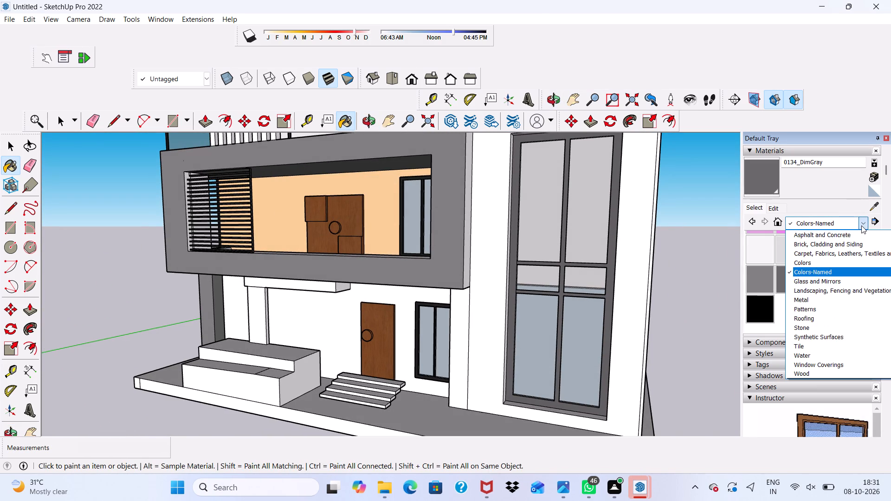
scroll(835, 329, down, 1)
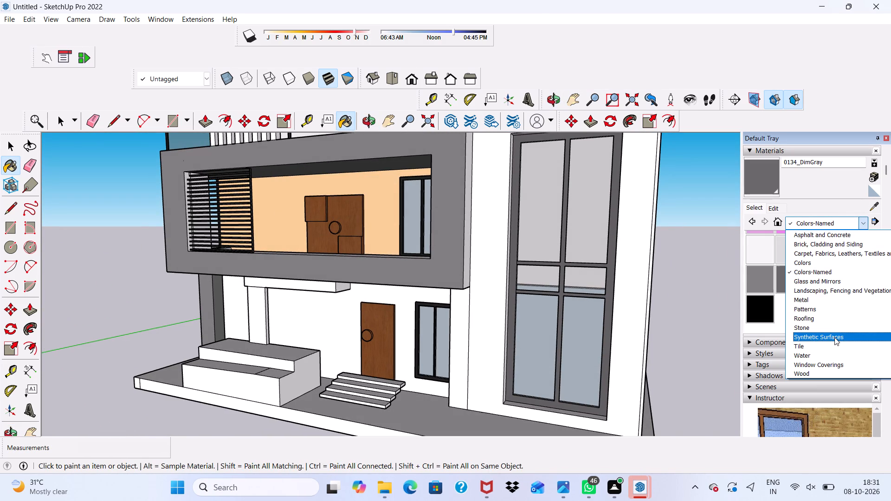
scroll(834, 337, up, 1)
click(834, 337)
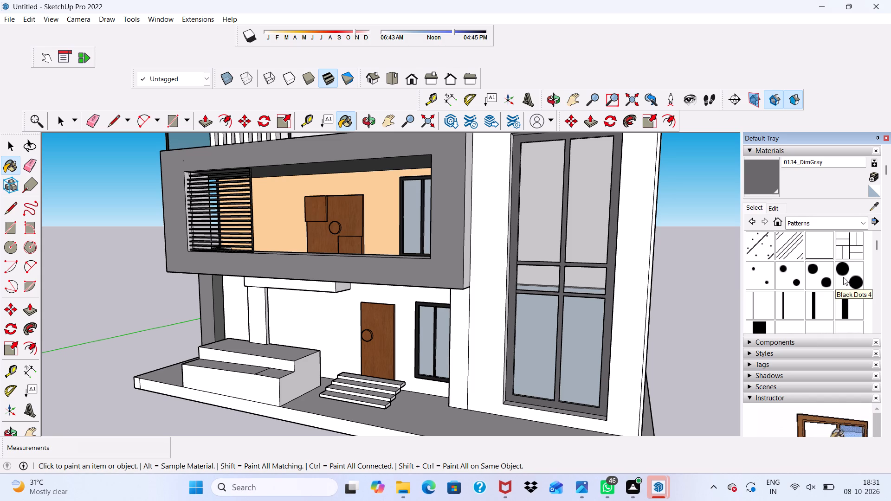
click(858, 222)
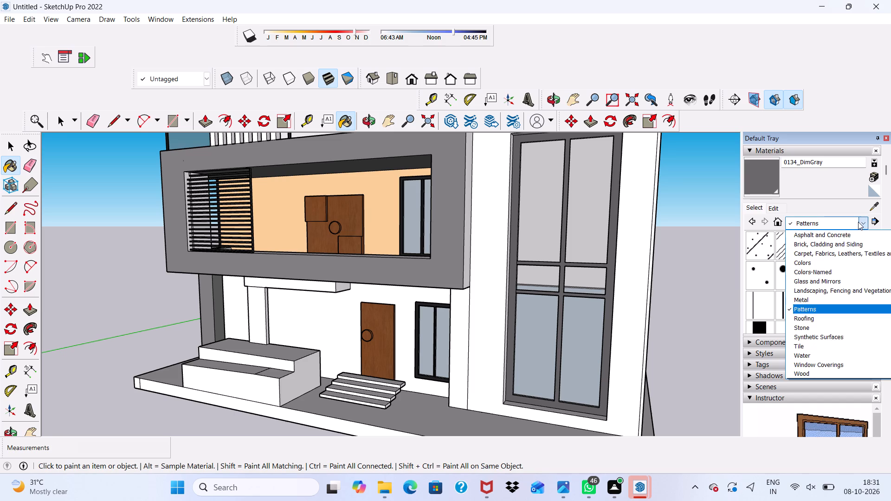
click(821, 340)
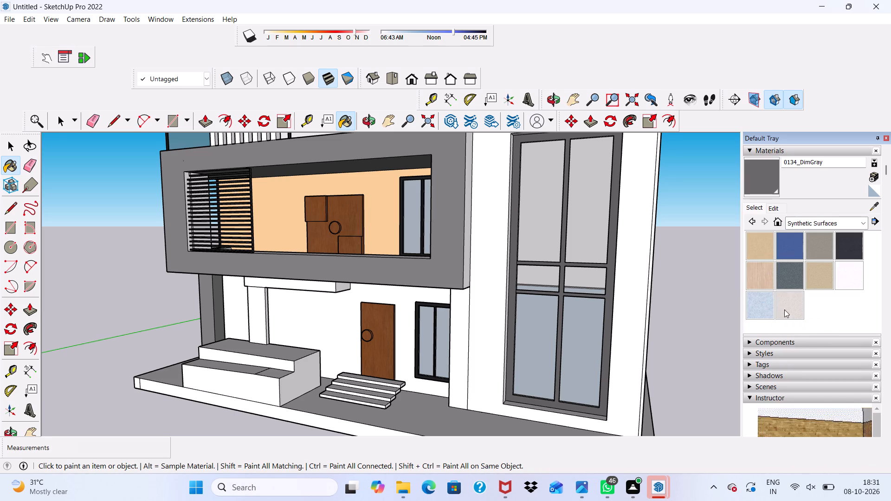
click(755, 273)
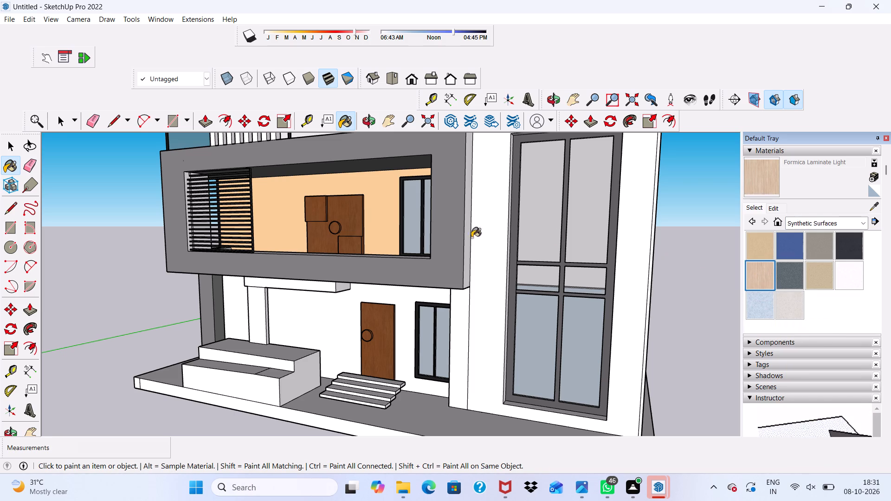
middle_drag(344, 235, 558, 274)
scroll(572, 260, down, 1)
scroll(558, 274, up, 5)
click(533, 201)
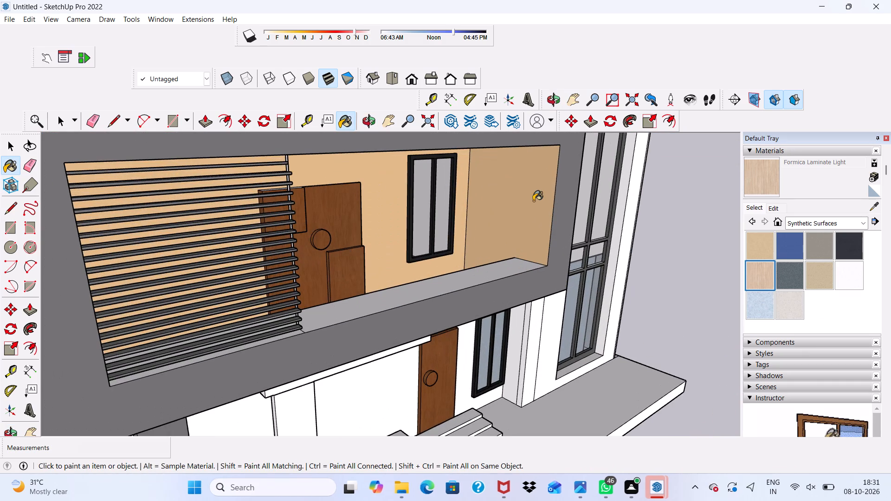
scroll(474, 205, up, 3)
click(339, 182)
Paint the unpainted light side wall behind the recessed balcony's horizontal louvers with Color M06 from the Colors collection.
scroll(341, 180, down, 5)
middle_drag(403, 200, 166, 163)
scroll(403, 200, down, 1)
scroll(166, 163, up, 4)
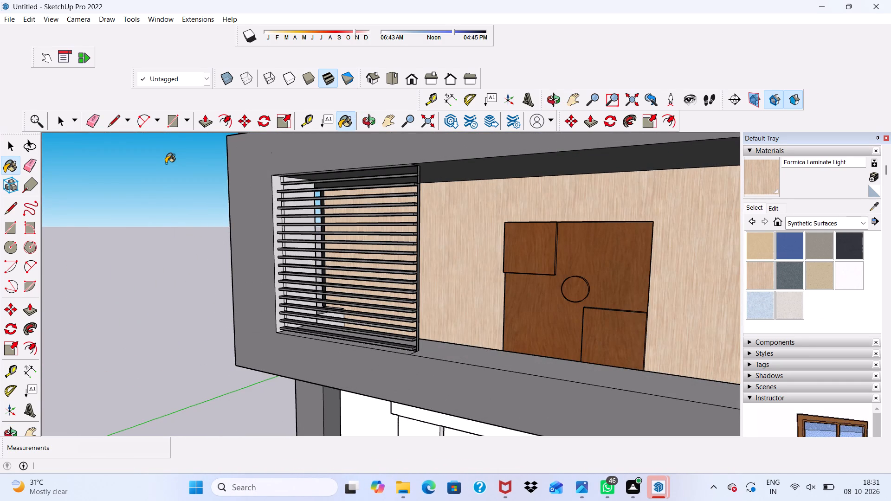
click(859, 219)
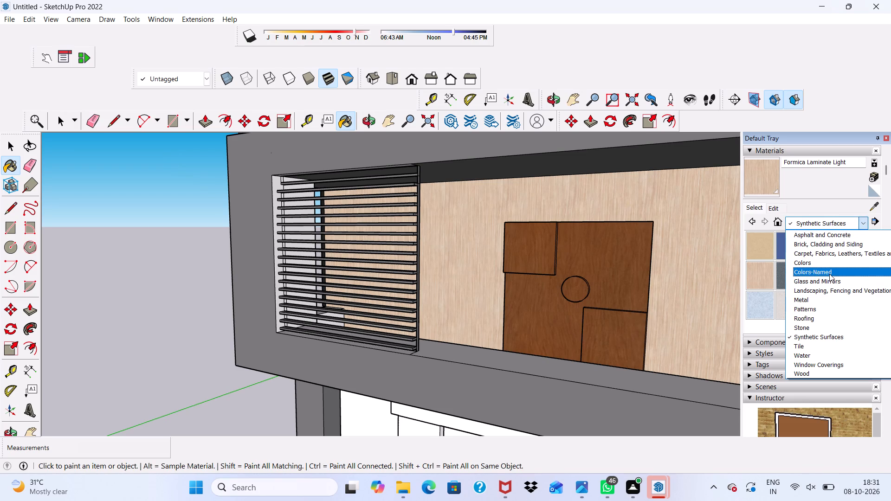
double_click(829, 274)
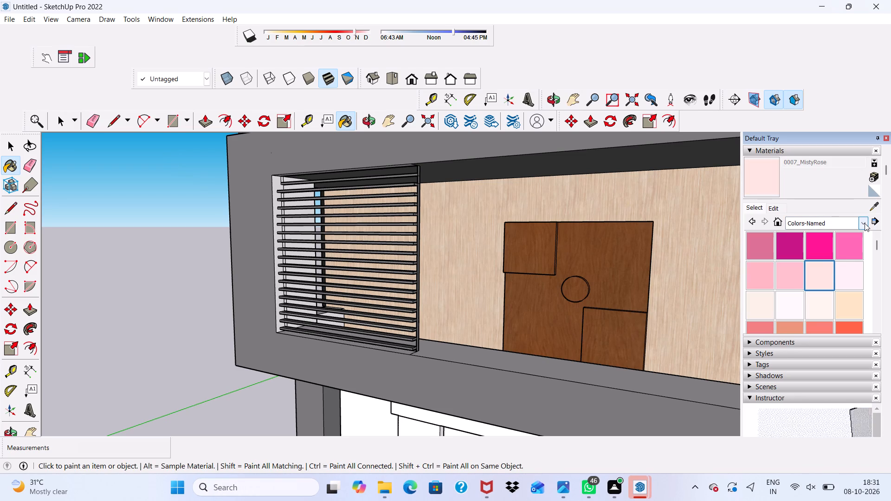
click(865, 223)
click(833, 266)
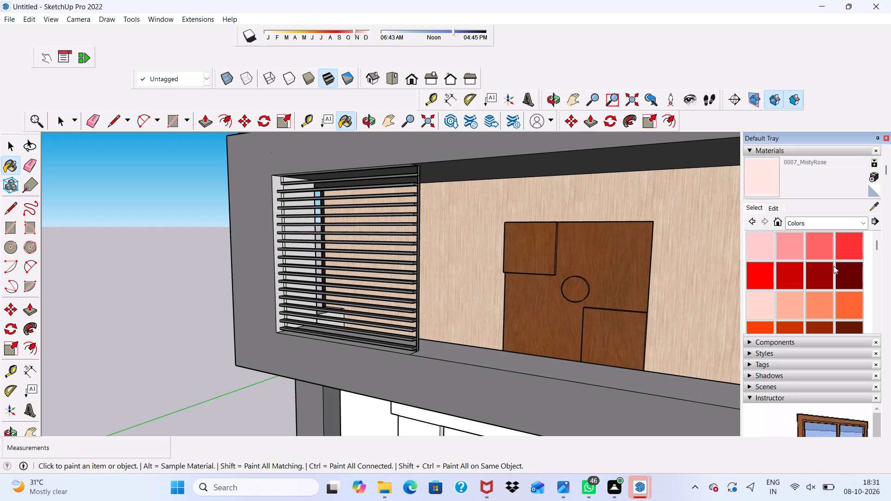
scroll(833, 266, down, 4)
scroll(833, 266, up, 1)
scroll(833, 266, down, 4)
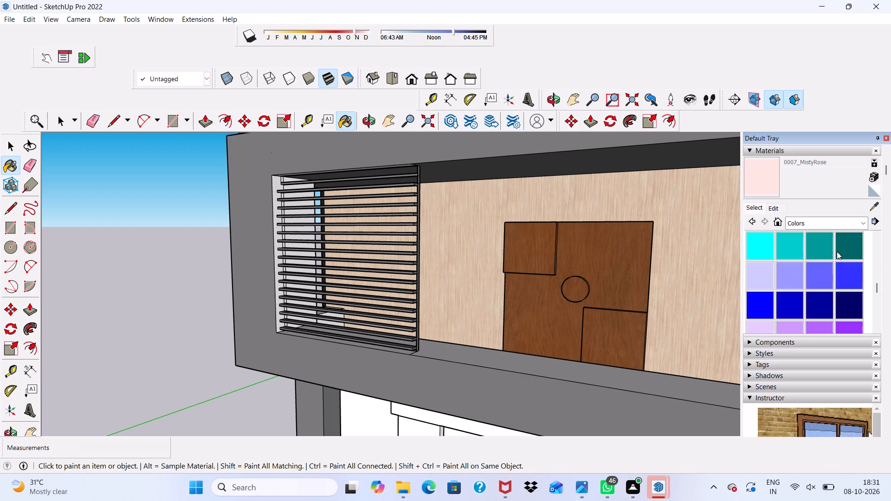
scroll(837, 251, down, 8)
scroll(837, 251, up, 2)
scroll(837, 251, down, 2)
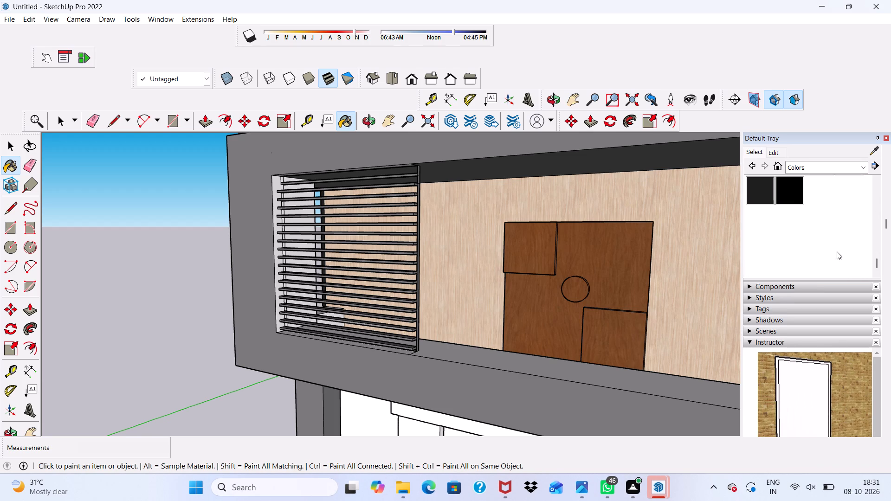
scroll(837, 251, up, 2)
scroll(837, 251, down, 1)
scroll(828, 224, up, 1)
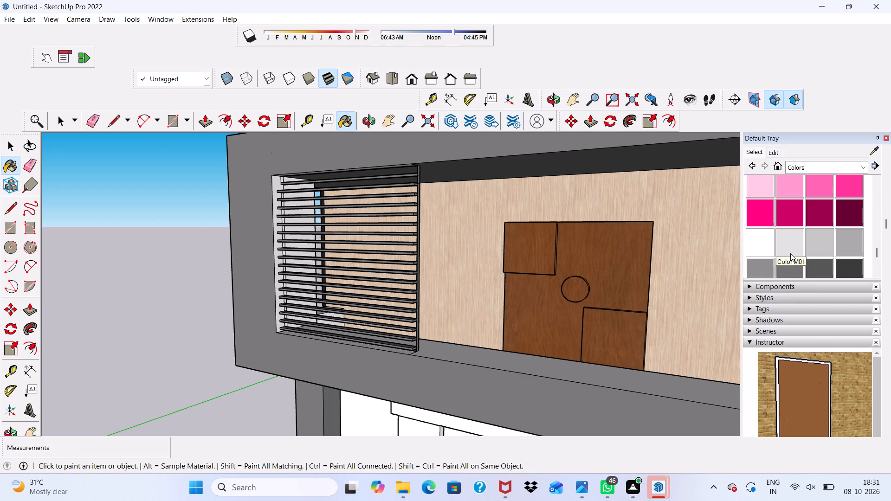
click(809, 263)
scroll(276, 222, up, 5)
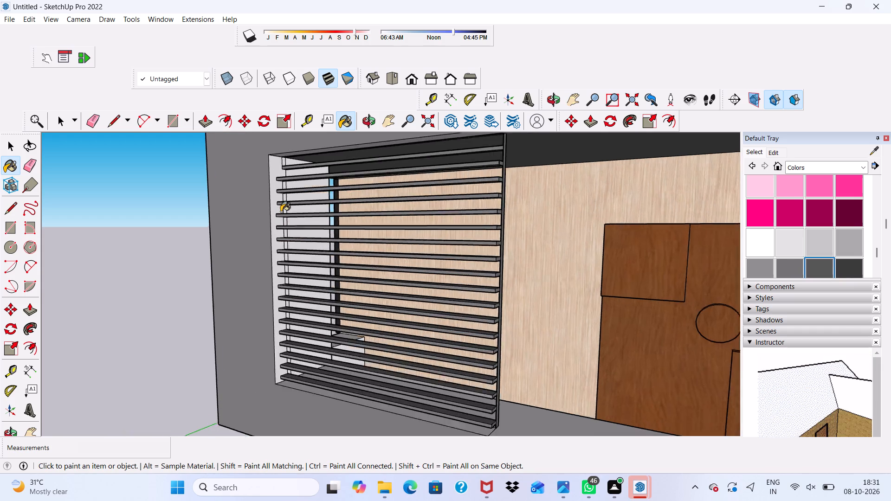
scroll(281, 212, up, 5)
click(275, 216)
scroll(275, 216, down, 5)
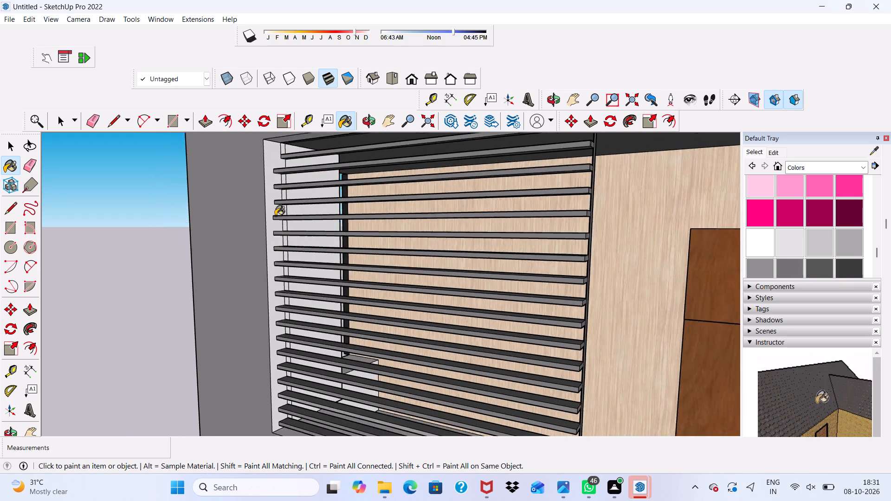
scroll(275, 216, up, 4)
click(818, 260)
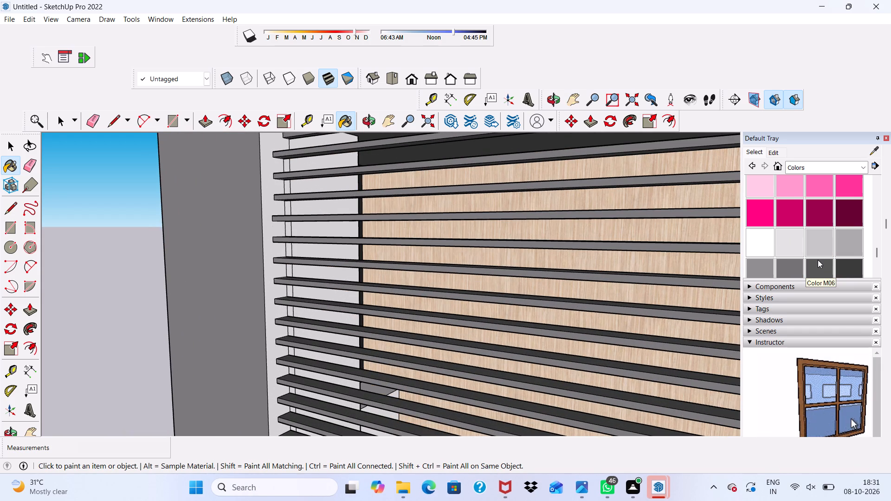
scroll(411, 206, up, 2)
scroll(289, 195, up, 2)
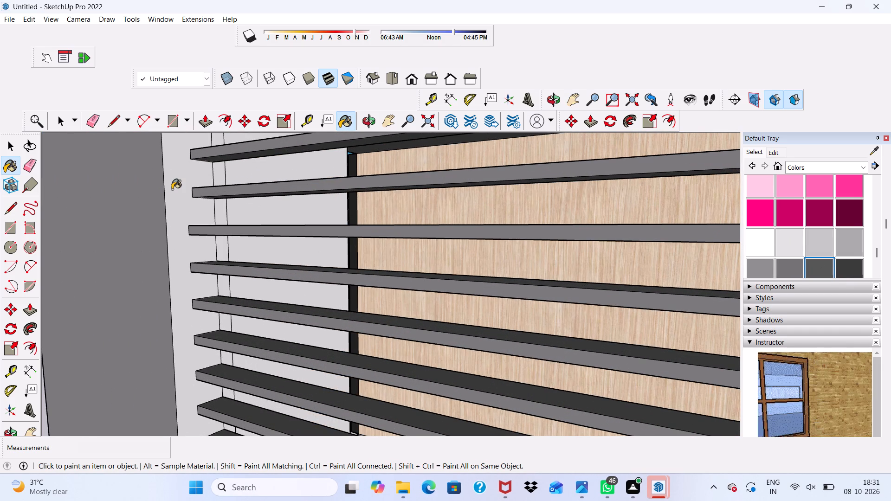
click(172, 189)
Examine the painted balcony recess, the side elevation and the whole front facade from several angles and distances.
scroll(185, 180, down, 7)
scroll(249, 176, down, 7)
middle_drag(250, 176, 376, 180)
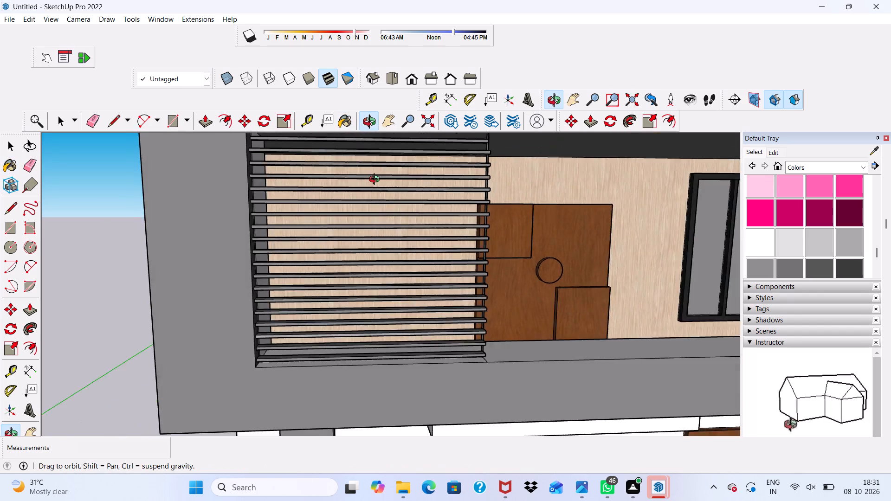
middle_drag(376, 180, 581, 202)
middle_drag(521, 207, 329, 200)
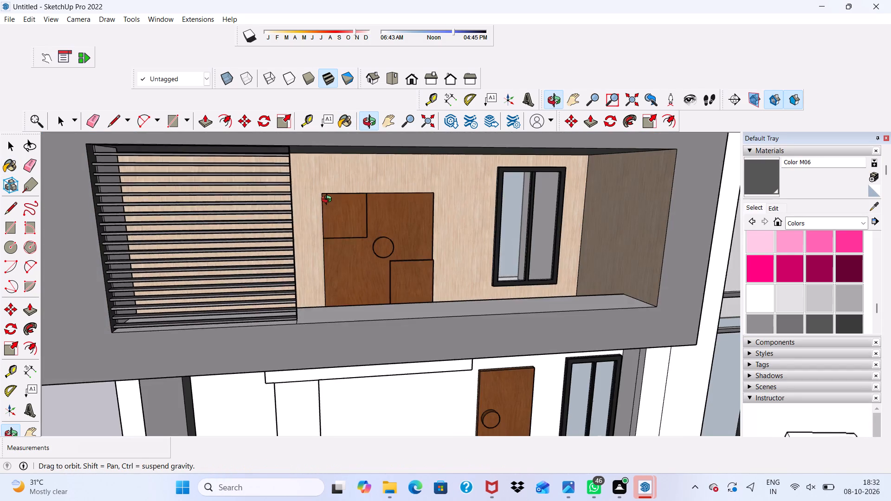
middle_drag(329, 200, 232, 190)
scroll(226, 157, down, 8)
middle_drag(242, 157, 372, 133)
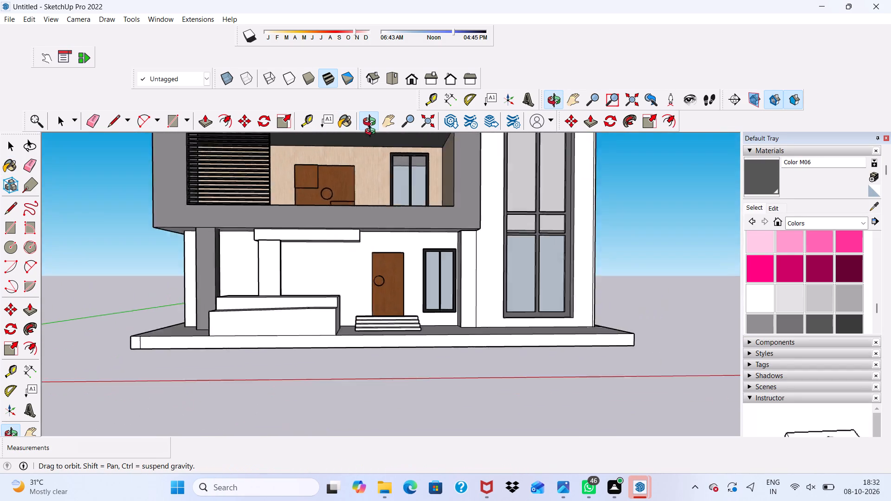
middle_drag(372, 133, 605, 231)
scroll(605, 238, down, 1)
middle_drag(488, 308, 544, 137)
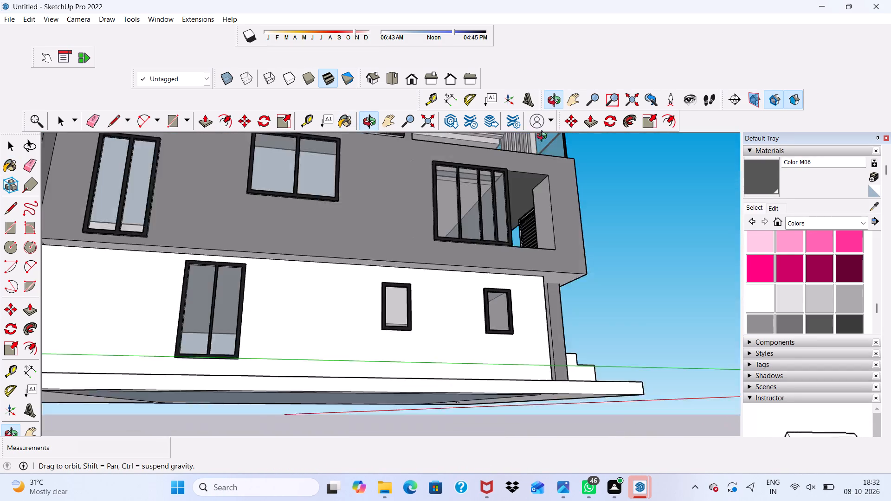
middle_drag(544, 137, 136, 231)
scroll(294, 186, down, 5)
scroll(332, 211, up, 2)
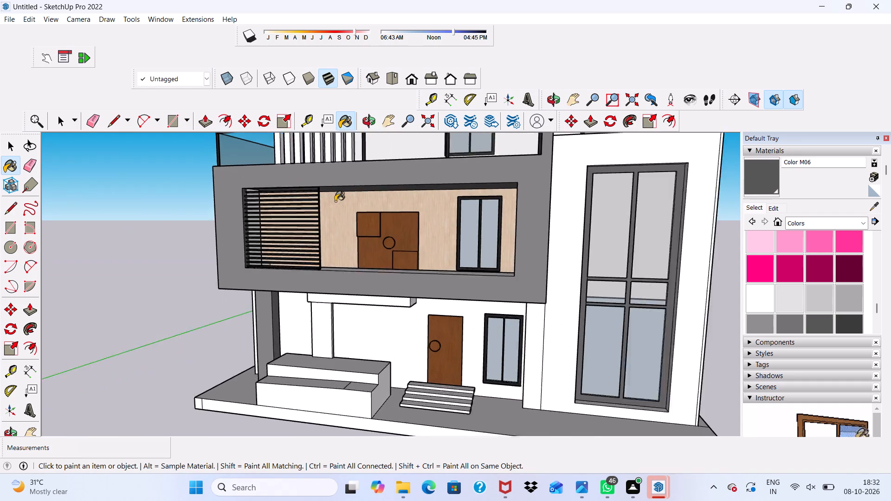
scroll(335, 201, down, 7)
middle_drag(319, 212, 345, 139)
scroll(345, 139, up, 4)
scroll(345, 139, down, 6)
scroll(346, 141, up, 1)
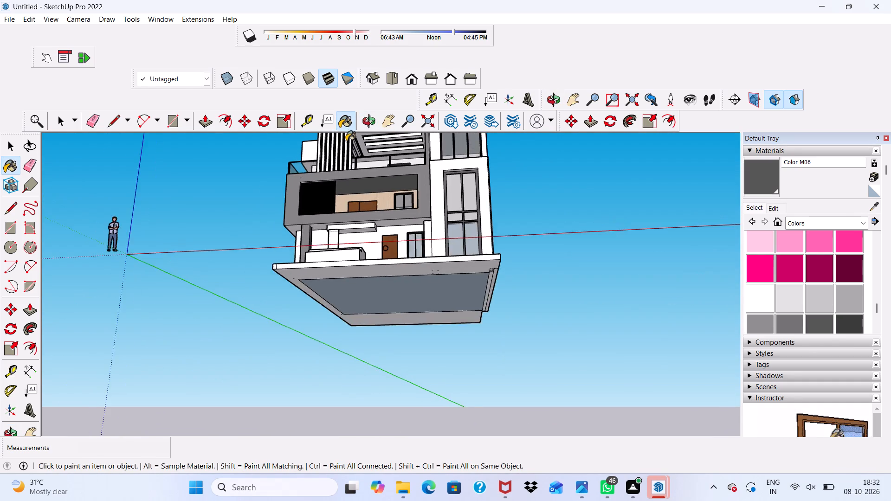
scroll(346, 141, down, 9)
middle_drag(348, 142, 375, 244)
scroll(375, 240, down, 1)
scroll(375, 244, up, 4)
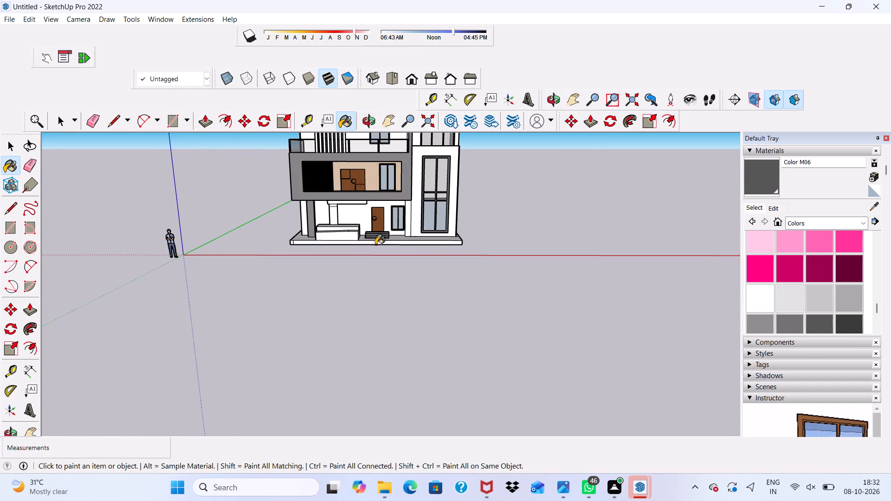
key(space)
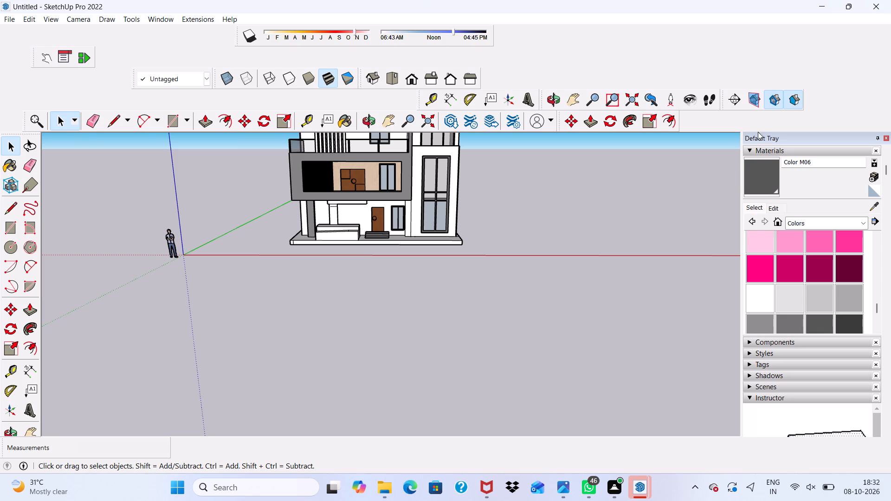
scroll(720, 0, up, 3)
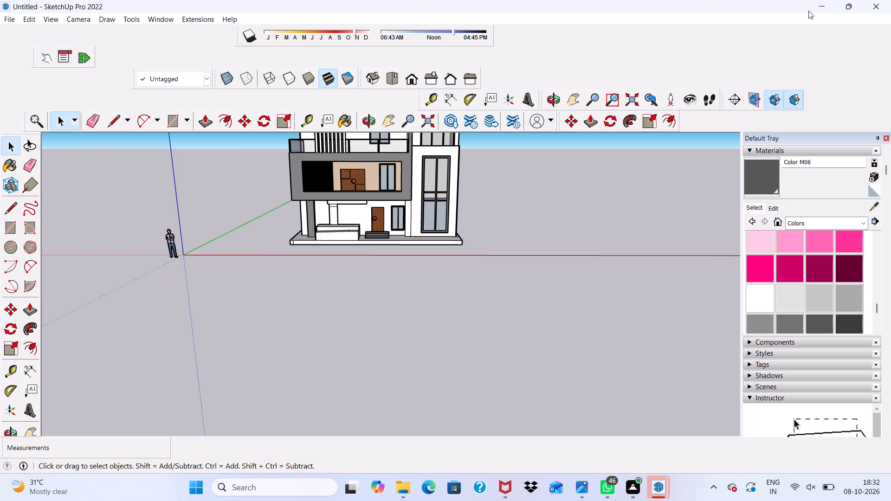
scroll(823, 50, down, 2)
Examine the front facade, the side elevation and the recessed balcony from several angles for surfaces without material.
scroll(852, 75, up, 4)
scroll(852, 62, down, 4)
scroll(648, 93, down, 2)
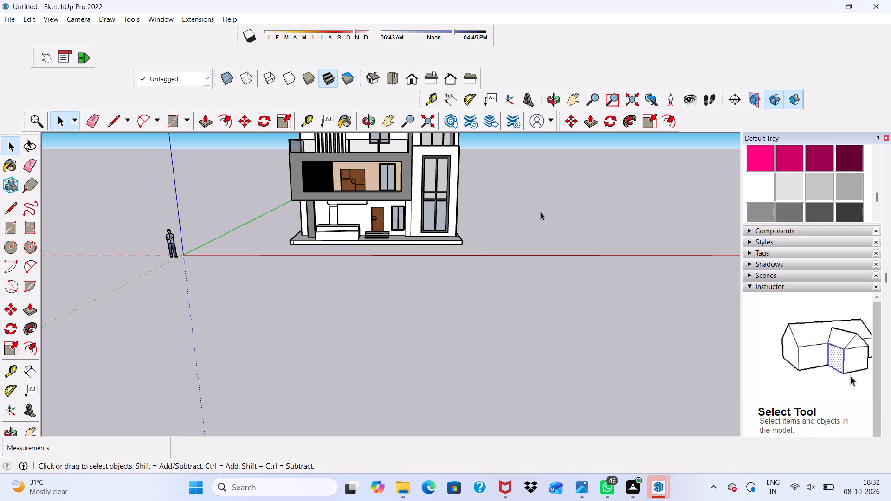
scroll(440, 190, up, 7)
middle_drag(319, 175, 527, 206)
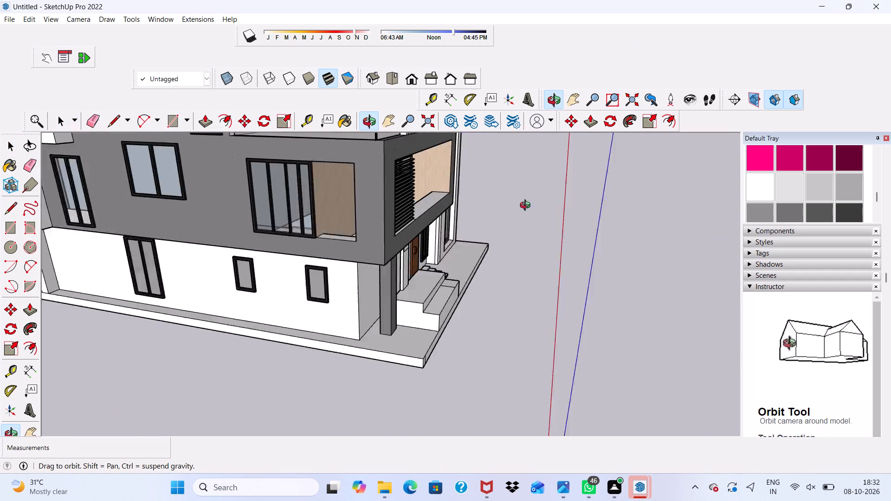
middle_drag(527, 206, 350, 213)
scroll(349, 213, up, 3)
scroll(354, 179, down, 8)
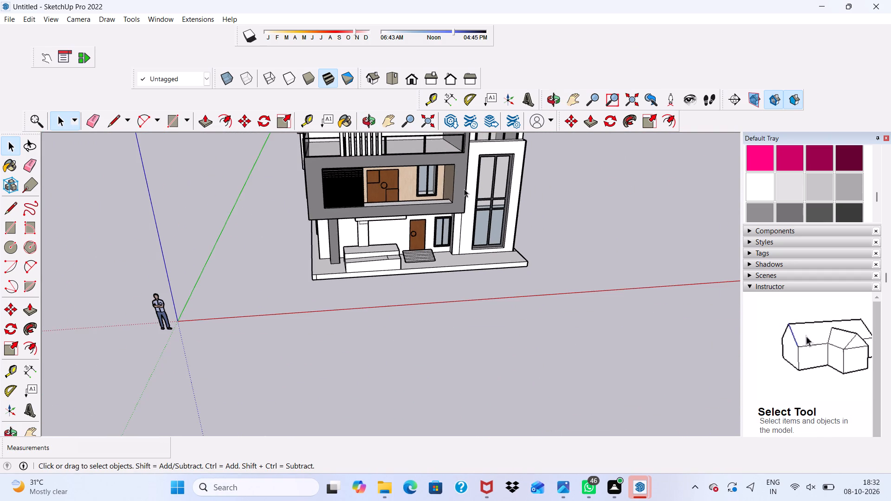
middle_drag(463, 186, 382, 189)
scroll(388, 197, up, 4)
scroll(478, 175, down, 4)
middle_drag(495, 262, 493, 172)
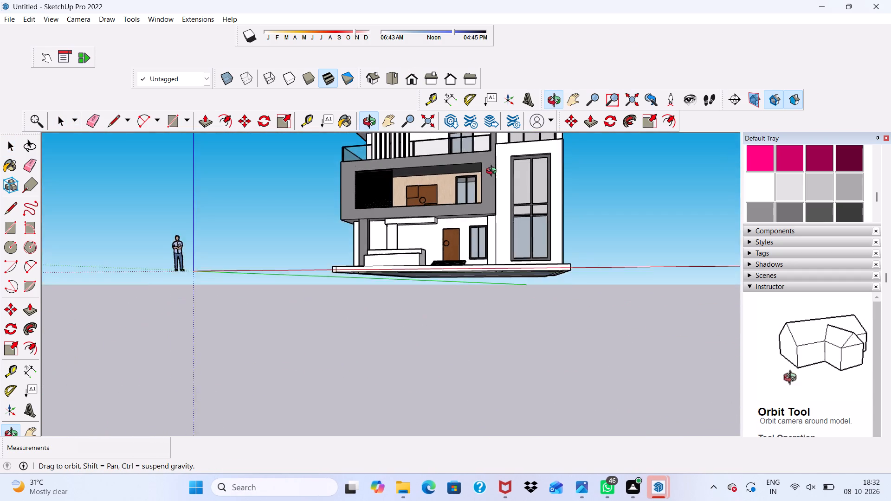
middle_drag(493, 172, 480, 252)
scroll(479, 253, up, 9)
middle_drag(452, 201, 452, 260)
Paint the recessed balcony's floor with Marble Carrara Gold Floor Tile from the Tile collection.
scroll(452, 260, up, 2)
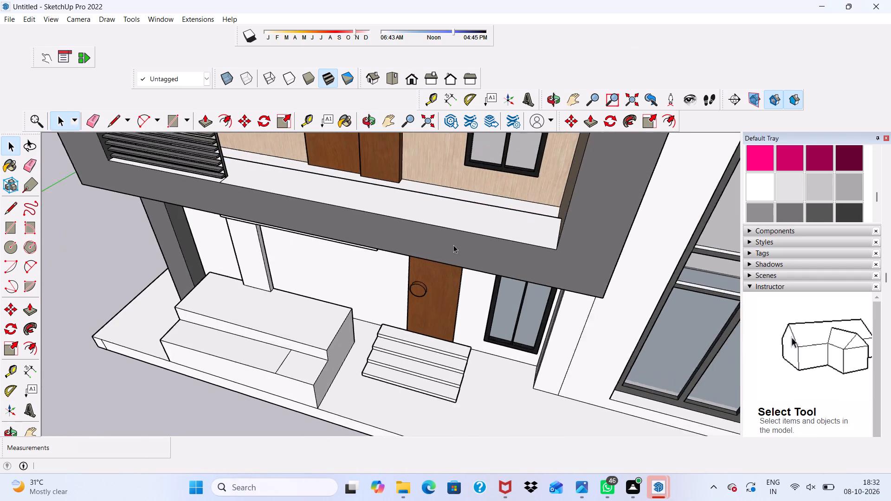
scroll(453, 245, up, 2)
scroll(395, 172, up, 3)
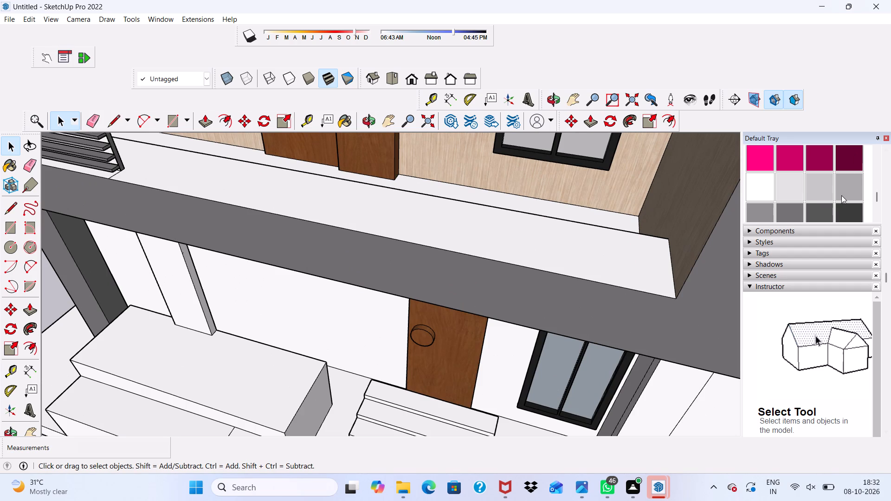
scroll(841, 195, up, 3)
scroll(837, 190, down, 4)
scroll(840, 173, up, 10)
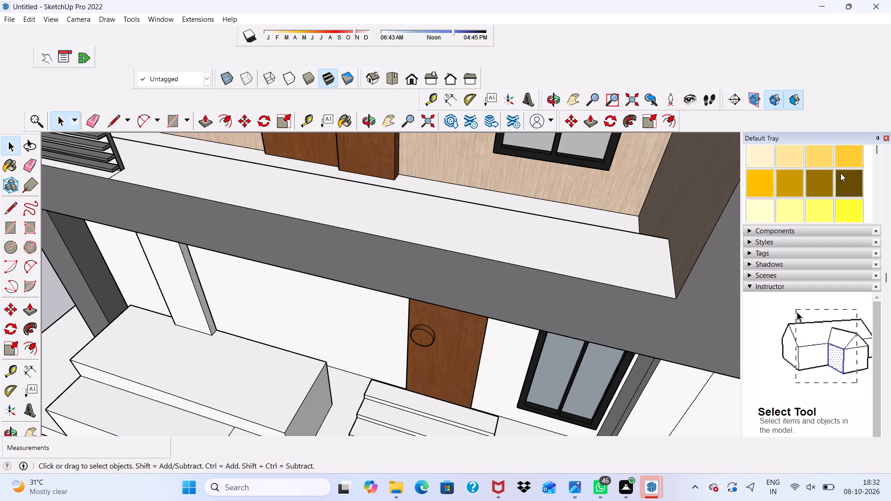
scroll(840, 173, up, 11)
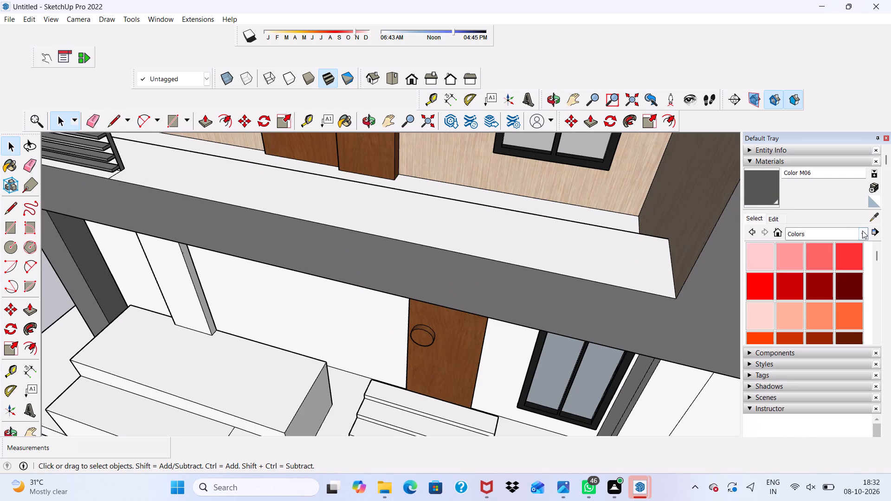
click(862, 231)
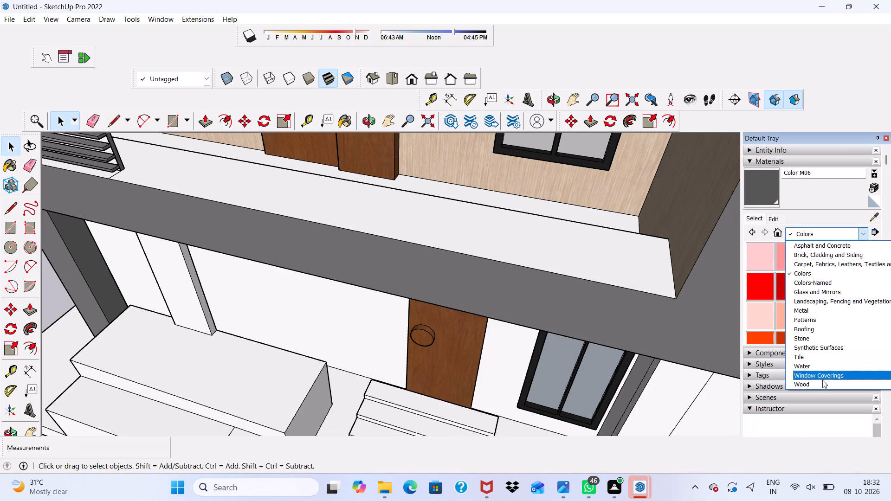
click(836, 344)
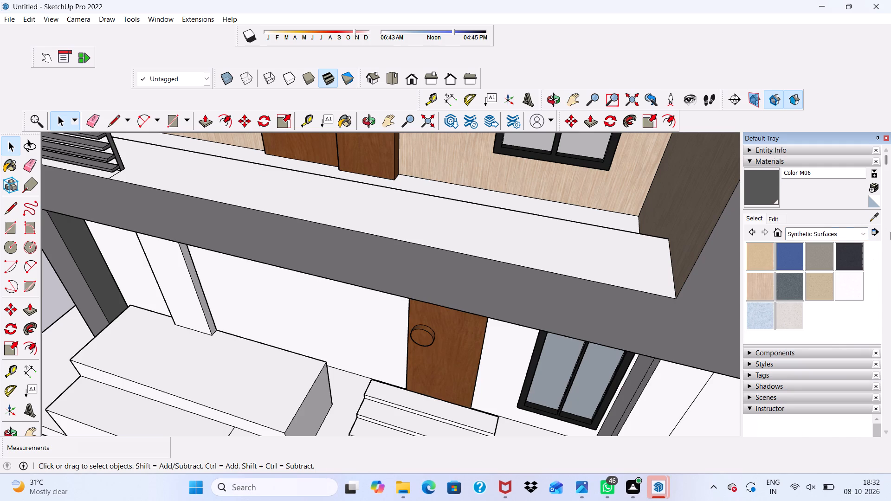
click(862, 235)
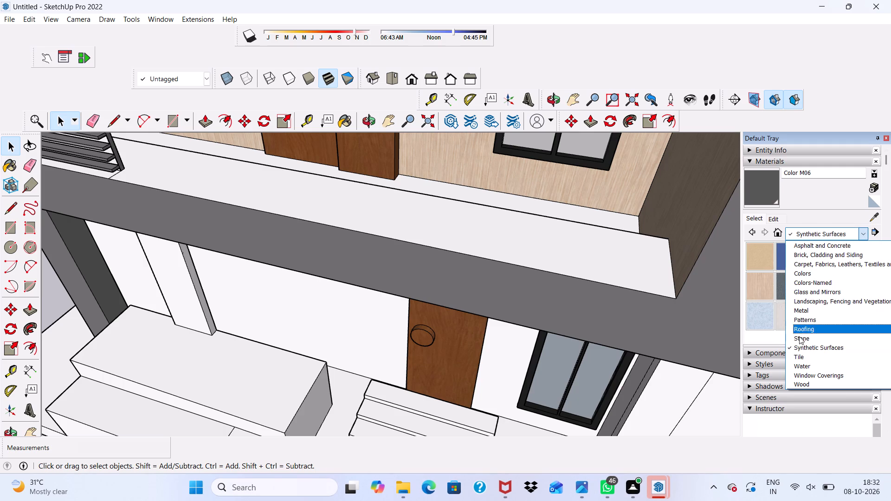
click(797, 353)
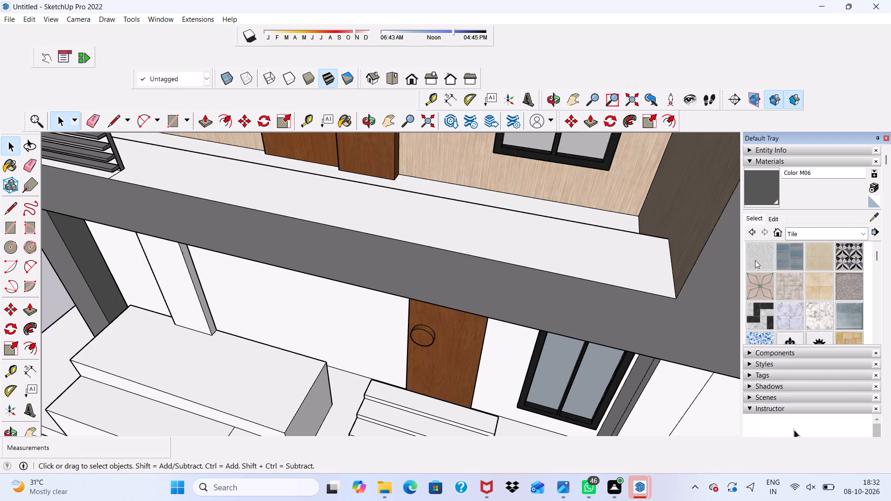
click(819, 304)
scroll(504, 214, up, 3)
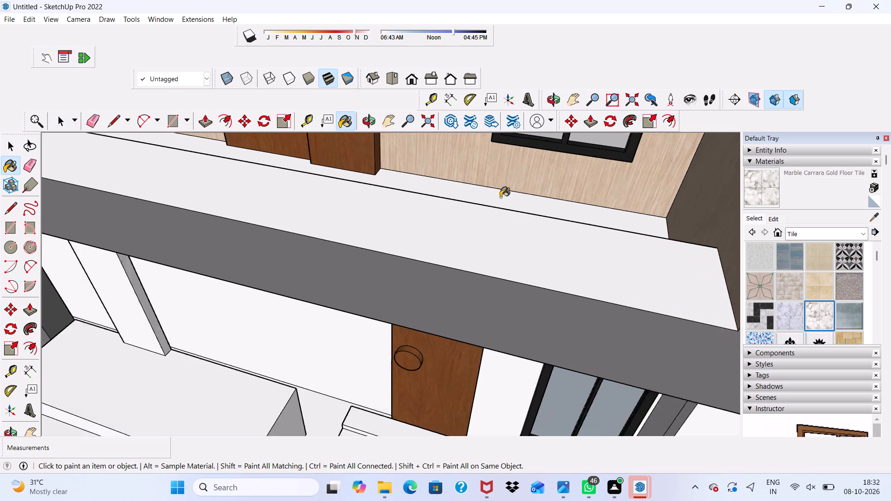
middle_drag(500, 189, 487, 248)
scroll(487, 248, up, 1)
click(487, 248)
scroll(488, 237, down, 4)
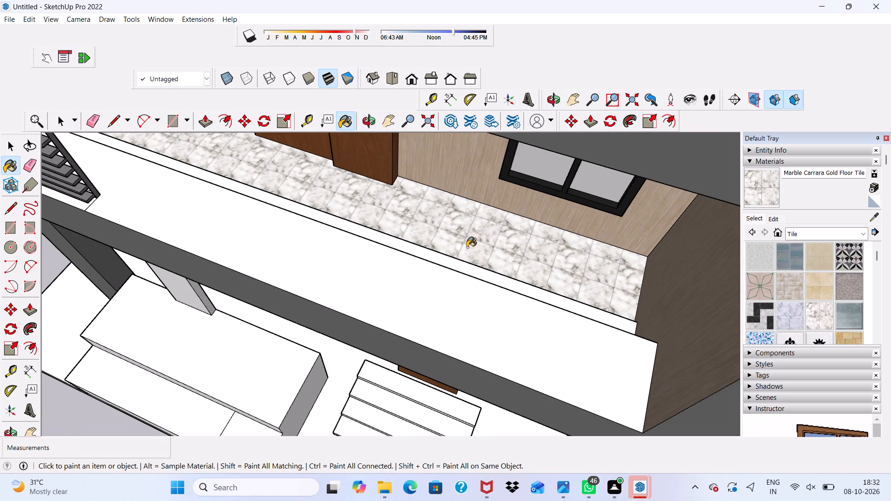
Paint the open upper balcony's floor, behind the glass railing, with the same Marble Carrara Gold Floor Tile.
scroll(466, 248, down, 1)
middle_drag(471, 237, 556, 98)
scroll(305, 233, down, 10)
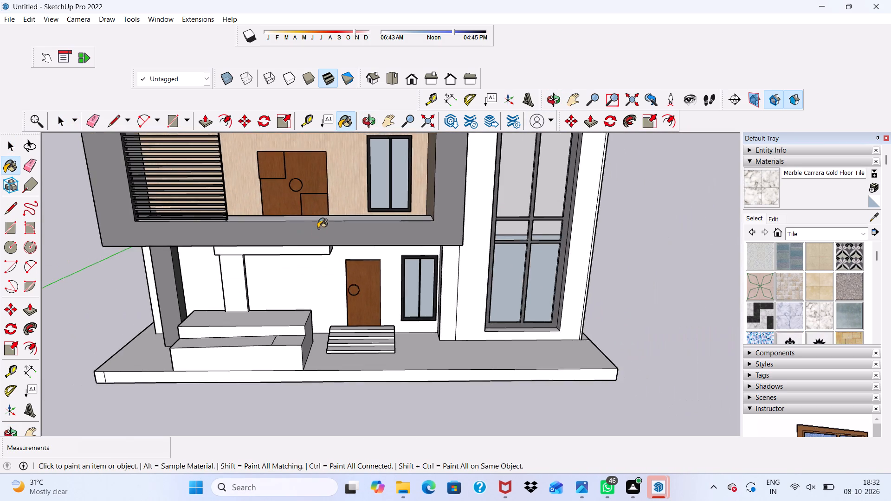
scroll(318, 228, down, 5)
scroll(372, 227, down, 4)
scroll(342, 193, up, 4)
middle_drag(355, 140, 256, 281)
scroll(274, 231, up, 3)
click(291, 203)
scroll(290, 203, down, 4)
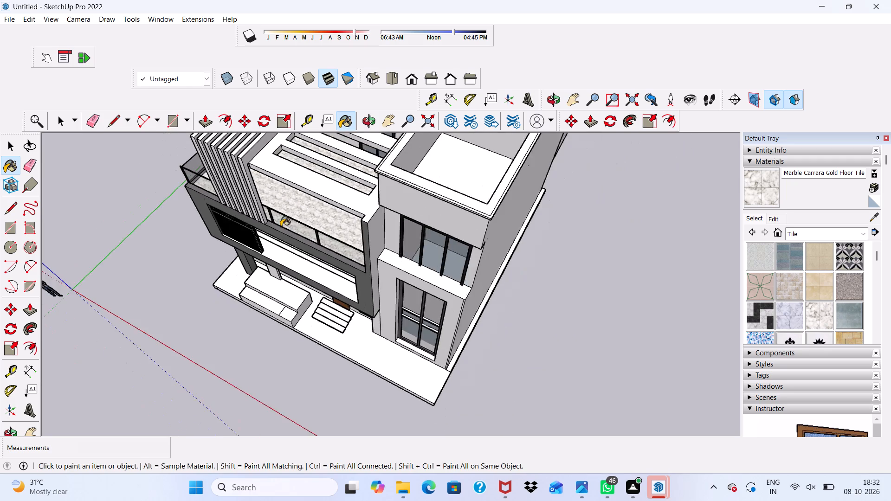
Examine the tiled balconies, the entrance and the tall window block from above, below and the side, and browse the Tile materials.
middle_drag(281, 226, 376, 161)
scroll(341, 280, up, 2)
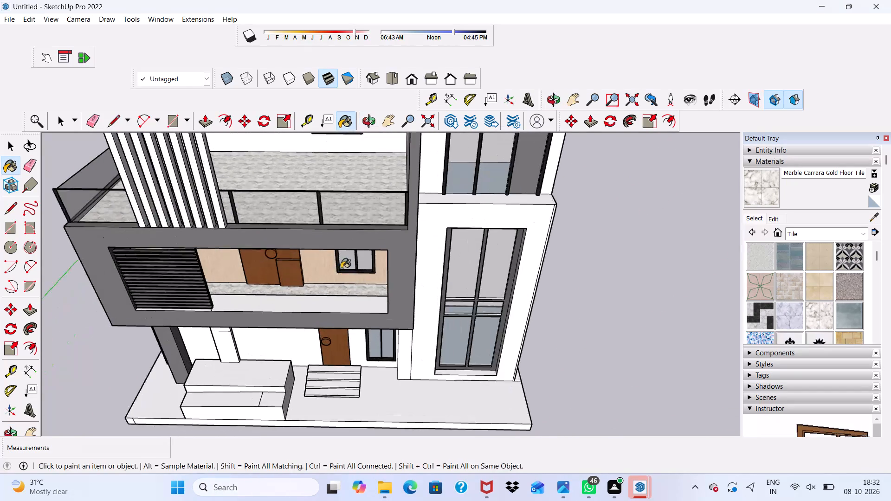
scroll(341, 269, up, 2)
middle_drag(345, 248, 419, 124)
scroll(419, 124, up, 2)
scroll(289, 289, down, 3)
middle_drag(284, 314, 228, 148)
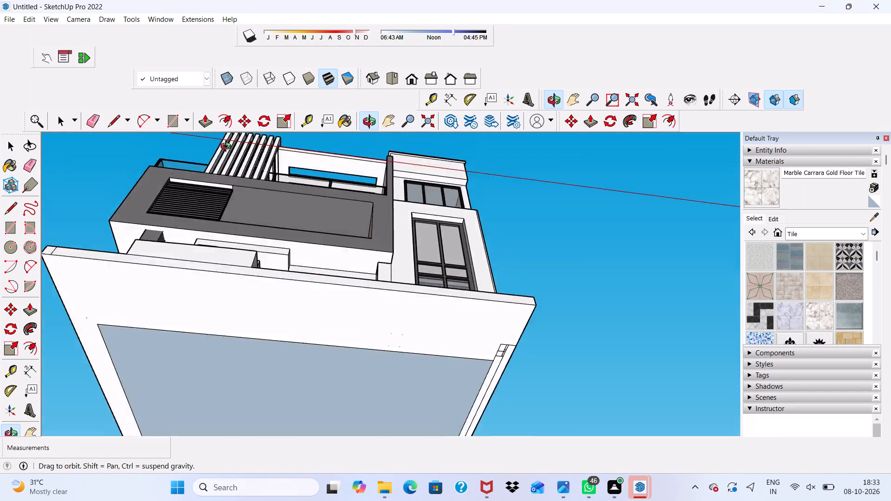
middle_drag(228, 148, 257, 298)
scroll(434, 369, up, 4)
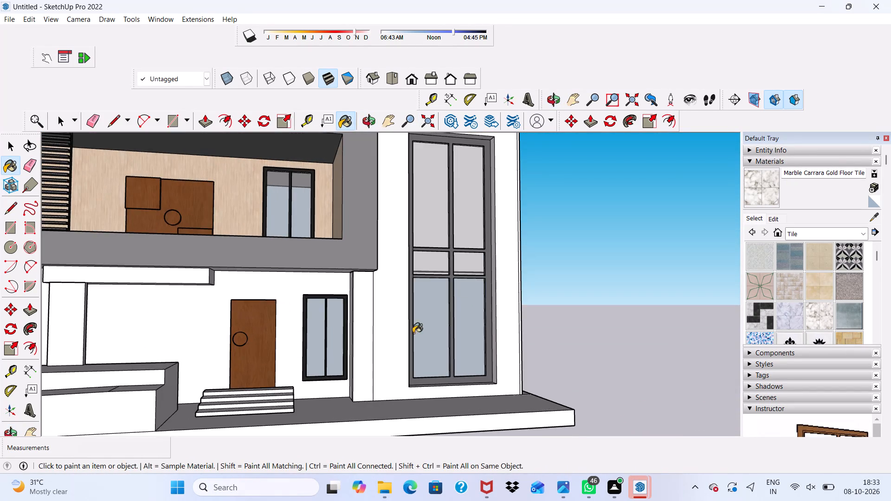
scroll(374, 344, down, 1)
middle_drag(373, 346, 241, 359)
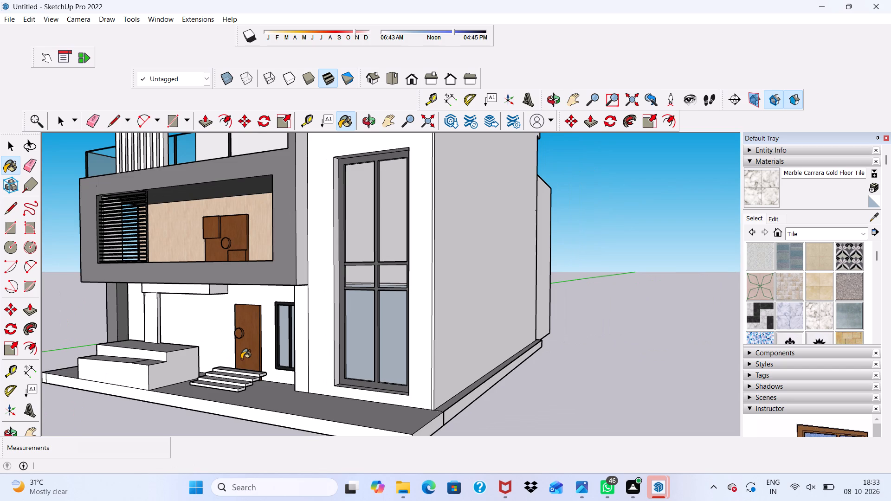
key(space)
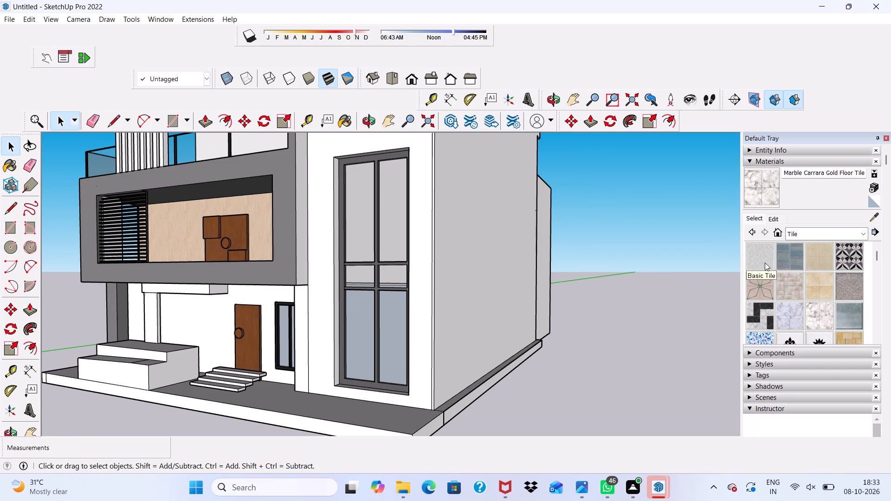
scroll(768, 283, down, 2)
Paint the white inner wall face and the sill at the recessed balcony's side opening with 0135_DarkGray from the Colors-Named collection.
middle_drag(428, 319, 734, 375)
scroll(329, 291, down, 4)
middle_drag(351, 295, 551, 302)
scroll(537, 302, up, 1)
scroll(502, 296, down, 5)
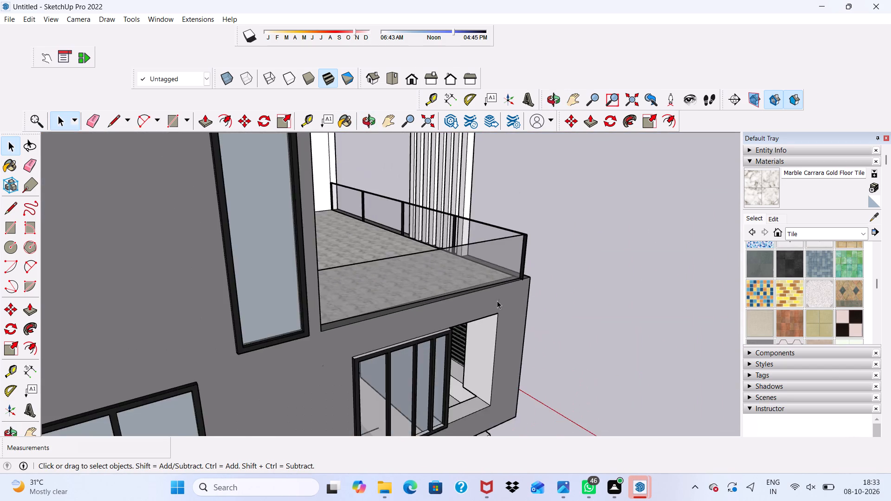
scroll(497, 301, down, 3)
middle_drag(485, 333, 221, 292)
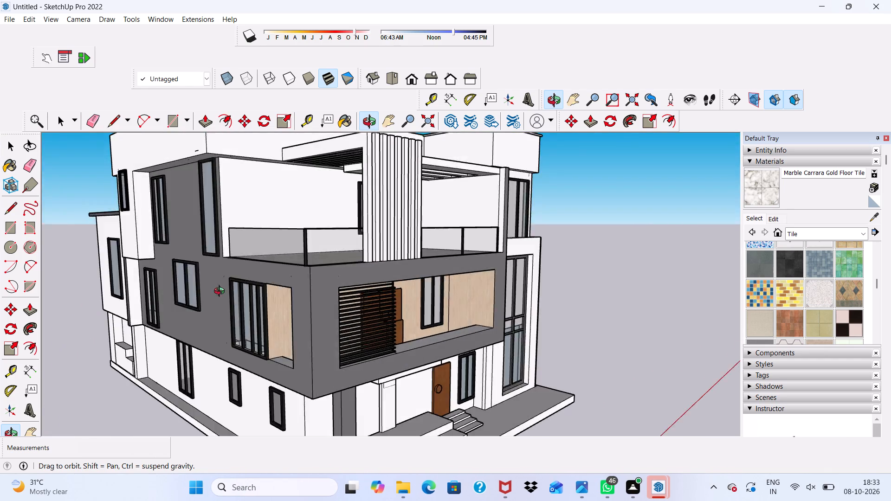
middle_drag(221, 292, 394, 268)
middle_drag(377, 333, 489, 373)
click(859, 231)
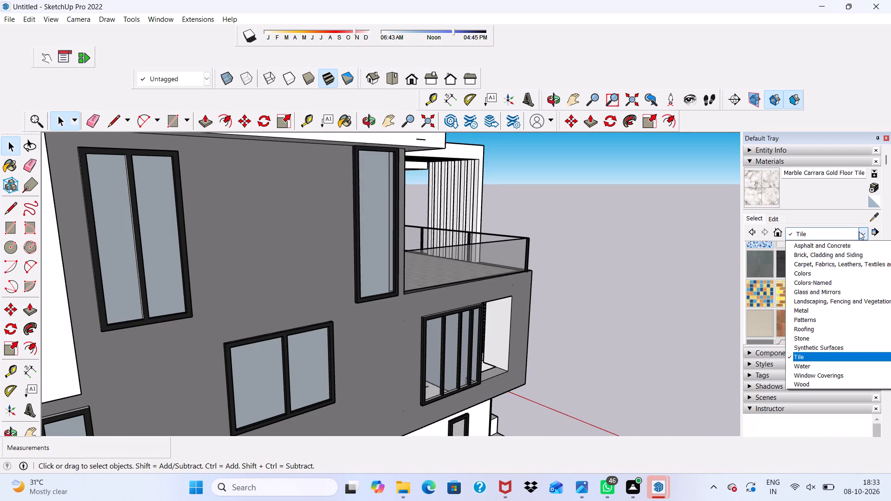
click(839, 284)
scroll(839, 284, down, 3)
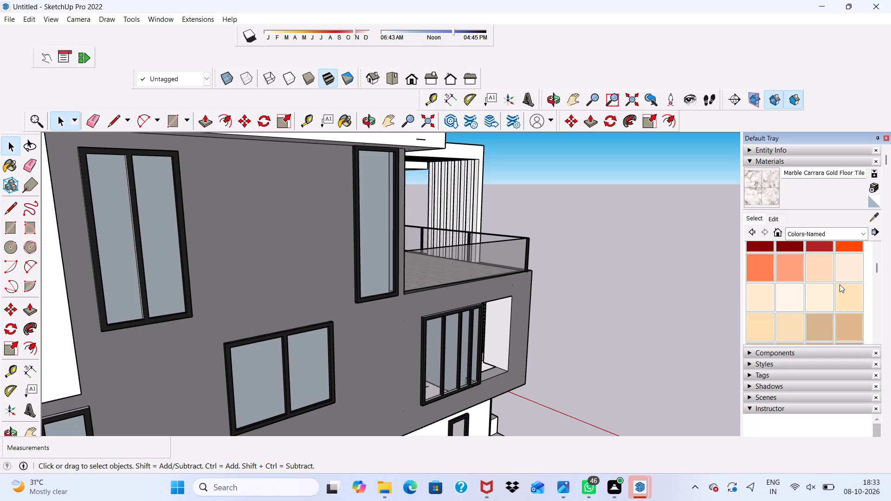
scroll(839, 284, down, 6)
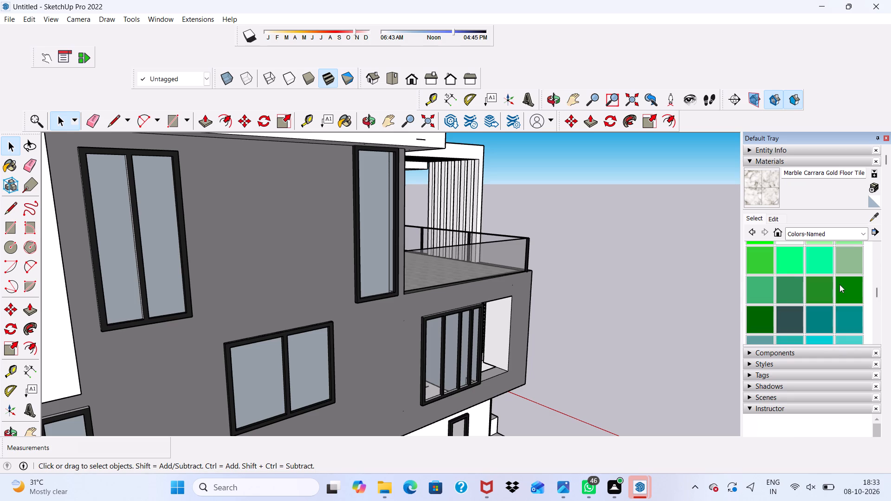
scroll(839, 284, down, 5)
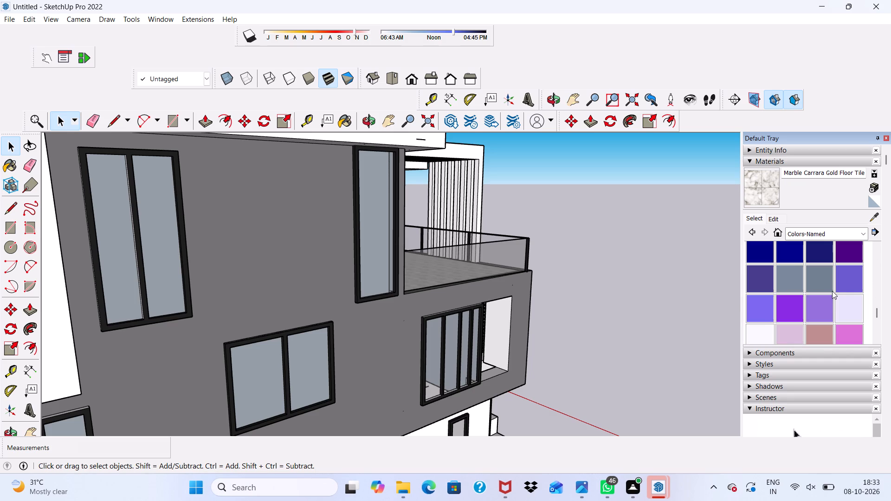
scroll(792, 281, down, 6)
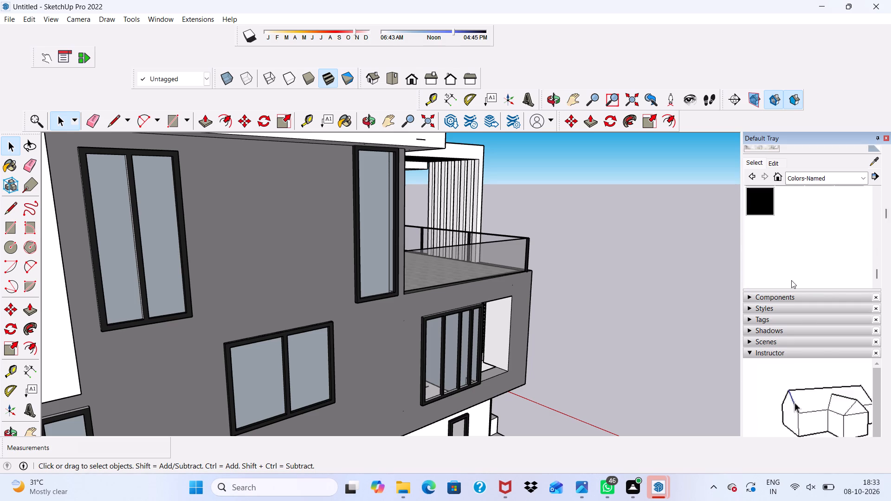
scroll(791, 280, down, 3)
scroll(791, 280, up, 6)
scroll(791, 280, down, 2)
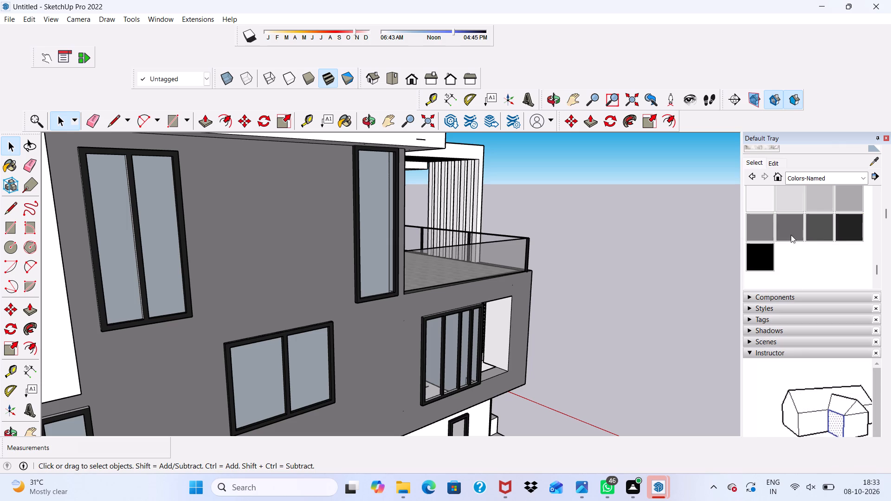
click(814, 228)
scroll(484, 357, up, 6)
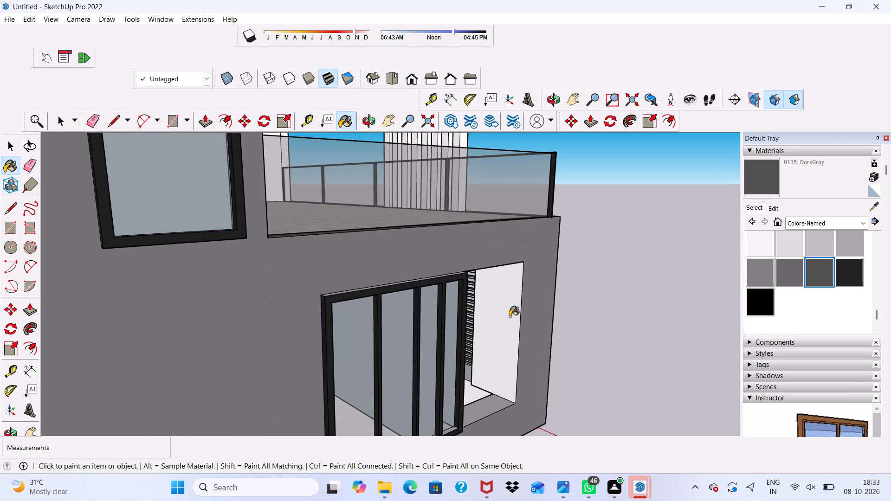
click(505, 322)
scroll(493, 393, up, 2)
click(490, 410)
scroll(488, 378, down, 4)
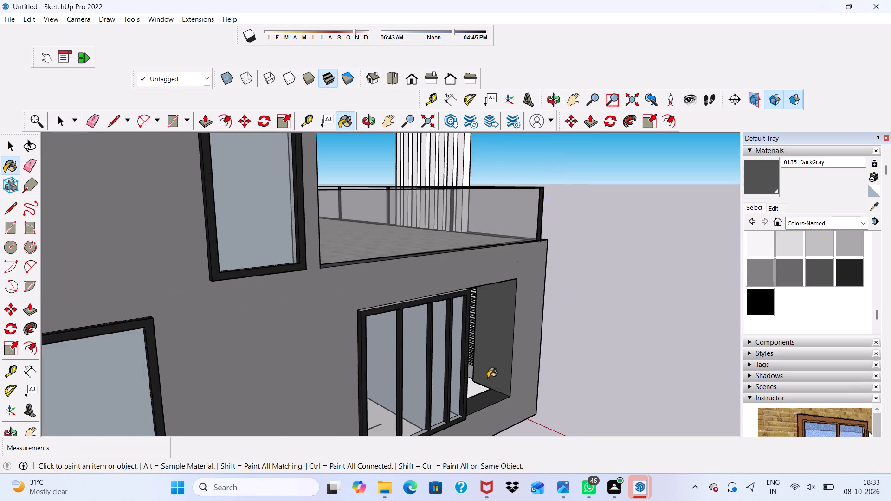
Examine the recessed balcony and the front facade from the side corner and from low front angles.
middle_drag(483, 374, 294, 315)
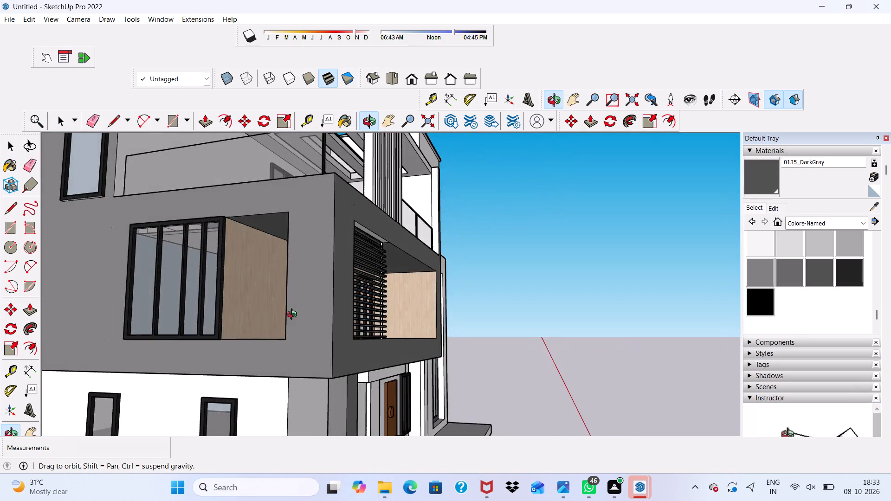
middle_drag(294, 315, 0, 373)
scroll(119, 331, up, 1)
scroll(268, 323, down, 3)
middle_drag(358, 374, 363, 286)
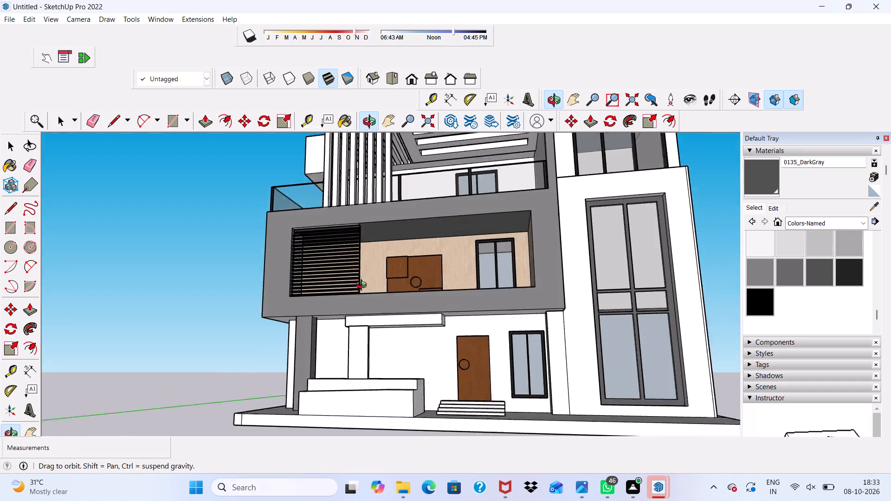
middle_drag(363, 286, 278, 303)
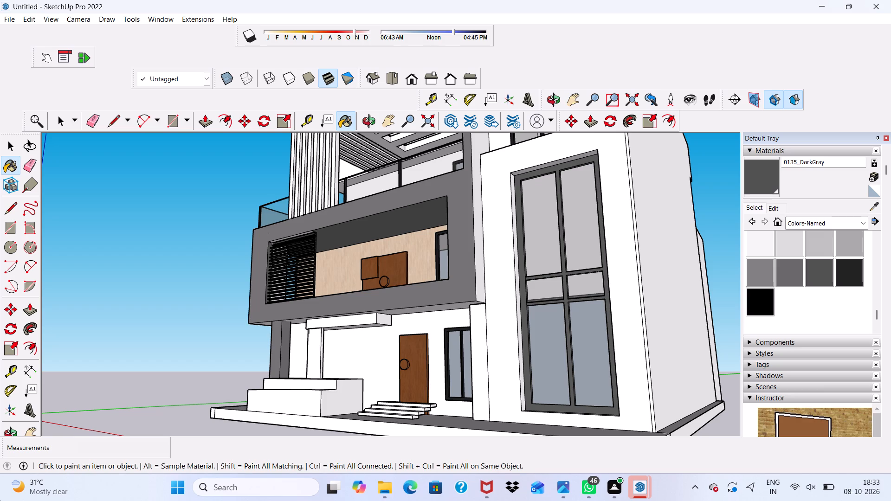
key(space)
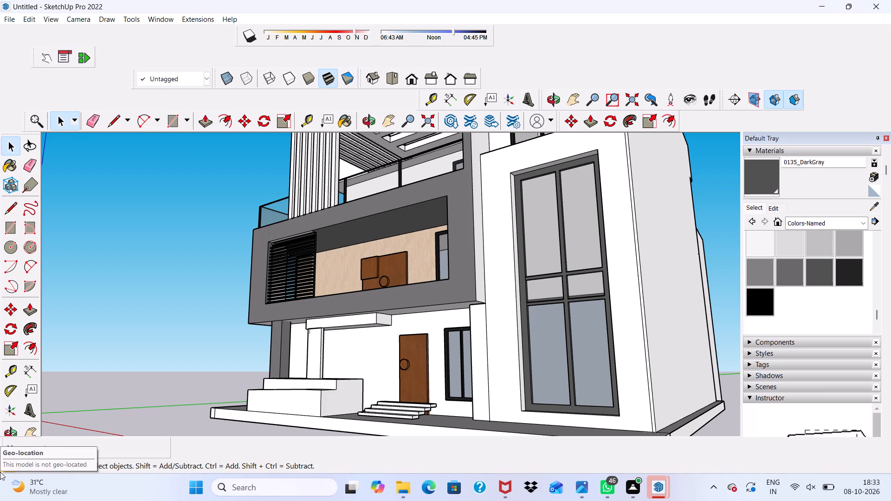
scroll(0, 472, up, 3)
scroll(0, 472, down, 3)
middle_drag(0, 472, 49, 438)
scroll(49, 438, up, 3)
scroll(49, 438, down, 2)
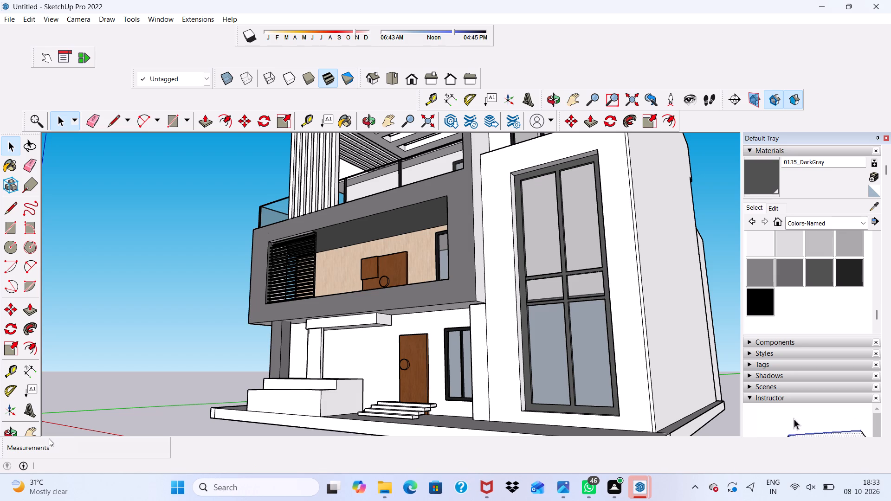
Examine the whole house from the front and side, and the recessed balcony's ceiling and the upper pergola from a low angle.
scroll(49, 438, down, 8)
middle_drag(339, 312, 442, 354)
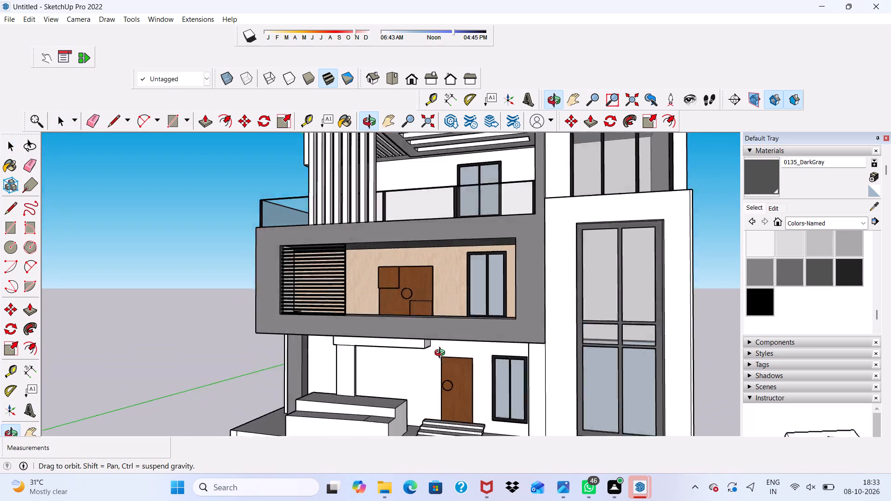
middle_drag(442, 354, 232, 350)
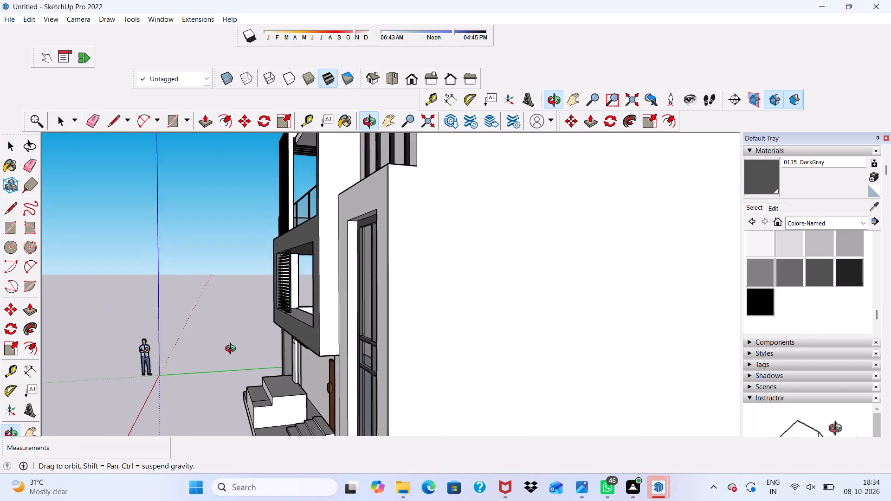
middle_drag(232, 350, 389, 369)
scroll(389, 369, up, 1)
scroll(389, 367, down, 9)
middle_drag(385, 384, 410, 307)
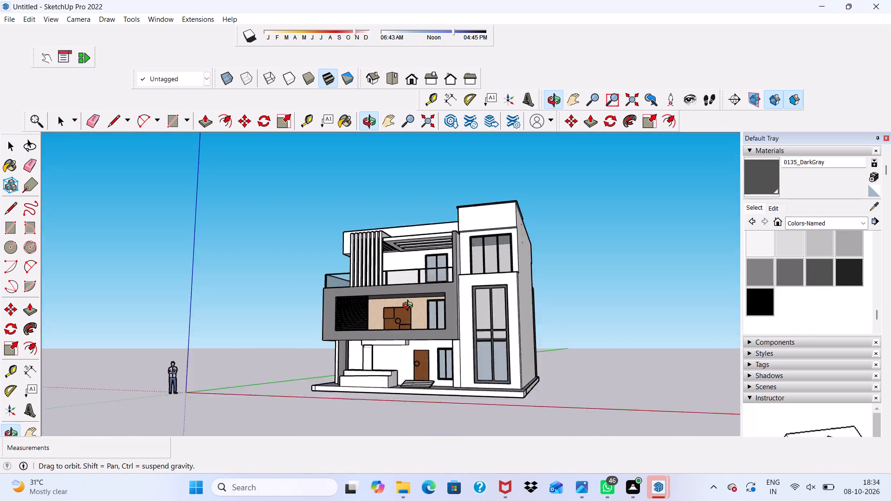
middle_drag(410, 307, 418, 287)
scroll(418, 287, up, 8)
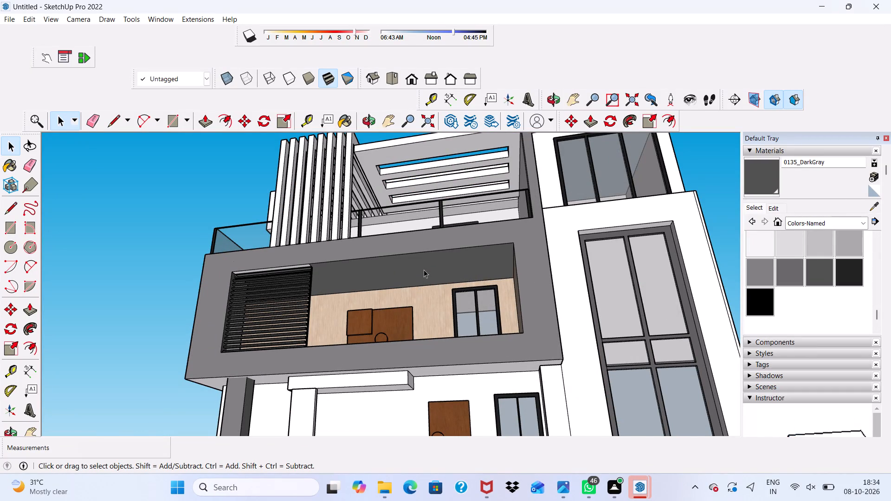
scroll(424, 270, down, 1)
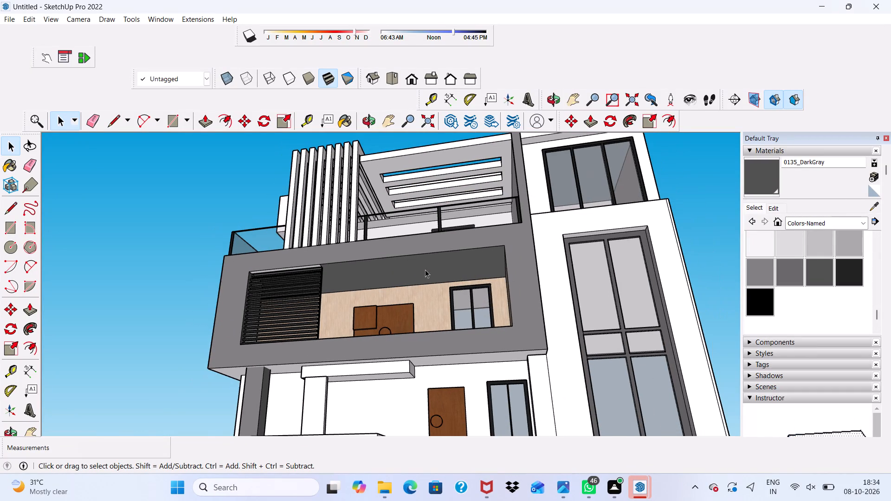
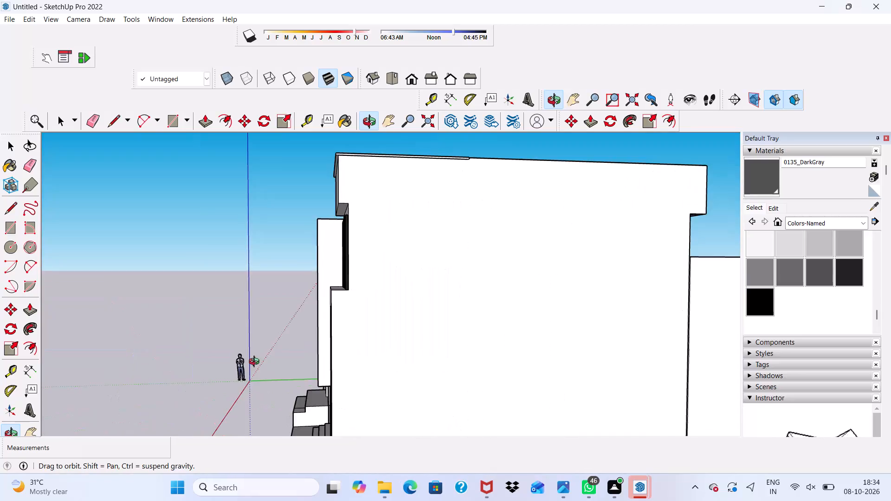
Examine the front facade, the gray side wall and the corner balcony from low, corner and side angles.
scroll(535, 368, up, 3)
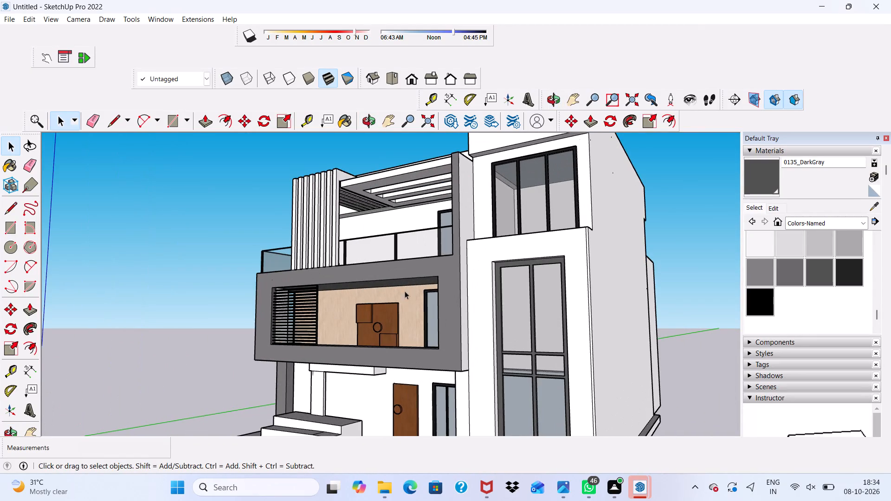
middle_drag(410, 307, 744, 221)
scroll(410, 307, down, 1)
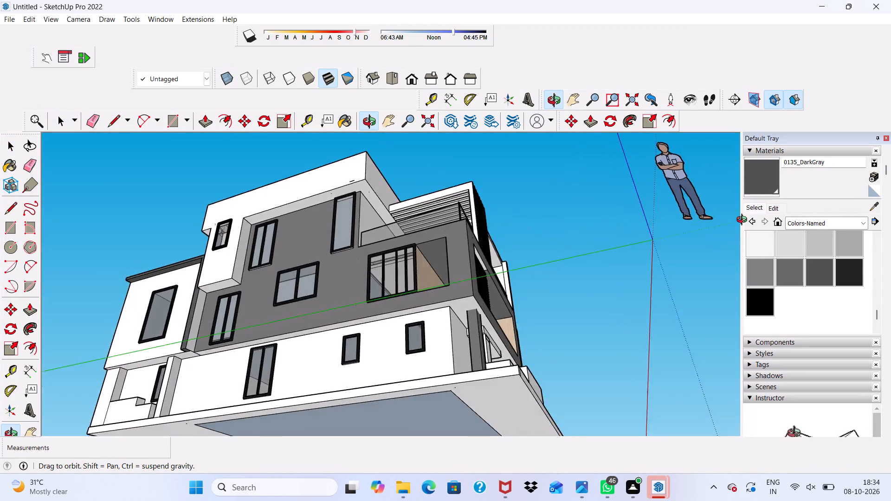
middle_drag(744, 221, 642, 301)
scroll(642, 301, up, 3)
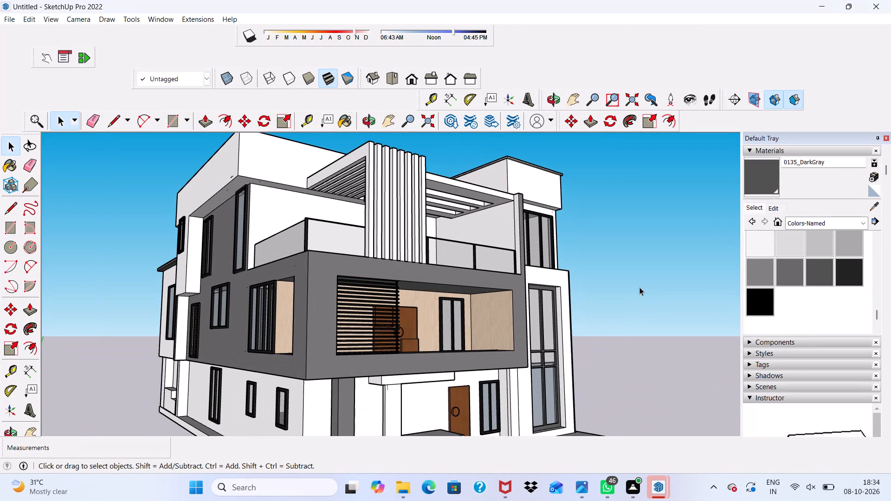
scroll(586, 297, down, 2)
scroll(395, 317, down, 1)
middle_drag(395, 317, 462, 292)
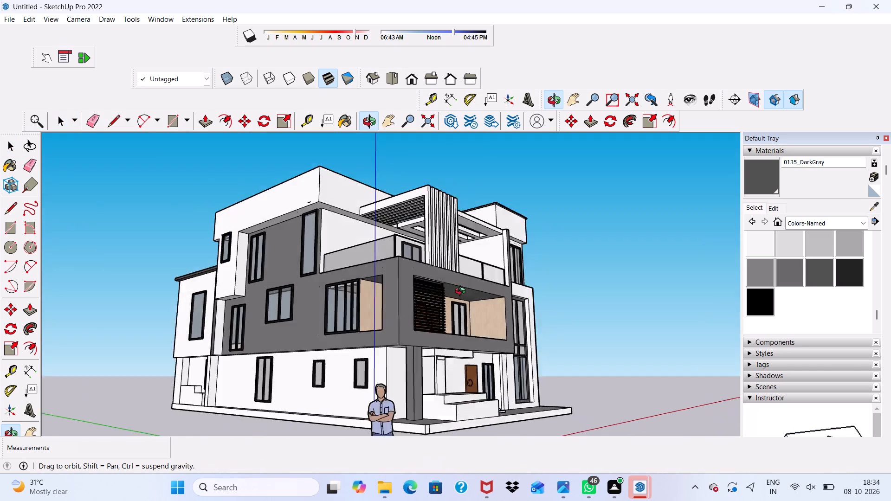
middle_drag(462, 292, 512, 345)
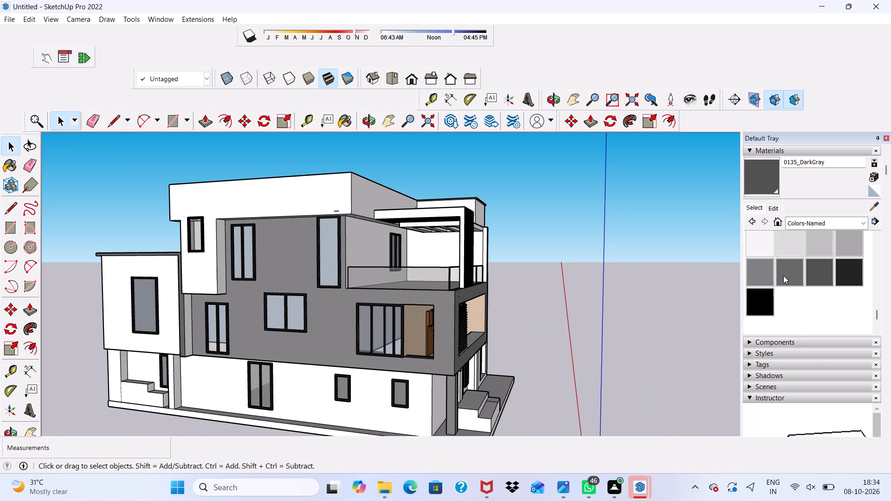
Paint the back wall of the side stair recess and the narrow vertical return beside the rear block with 0135_DarkGray.
click(809, 276)
scroll(101, 431, up, 2)
scroll(137, 357, up, 4)
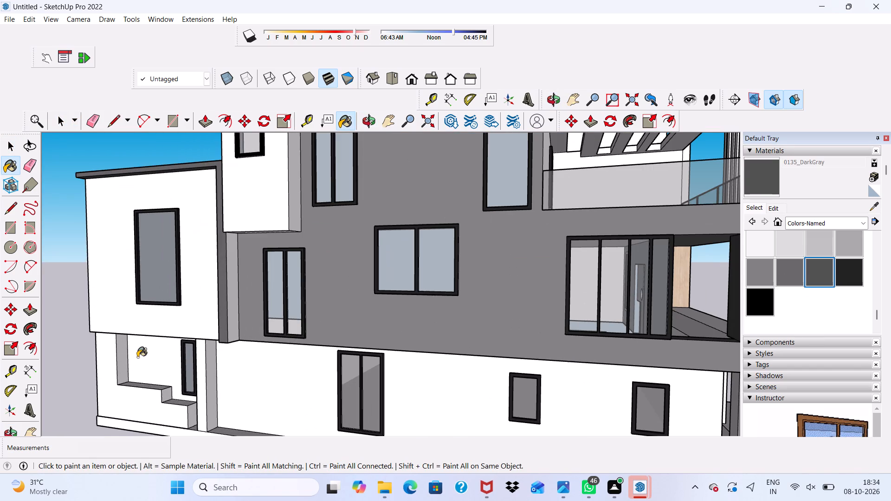
click(137, 357)
scroll(184, 348, down, 1)
middle_drag(202, 350, 164, 325)
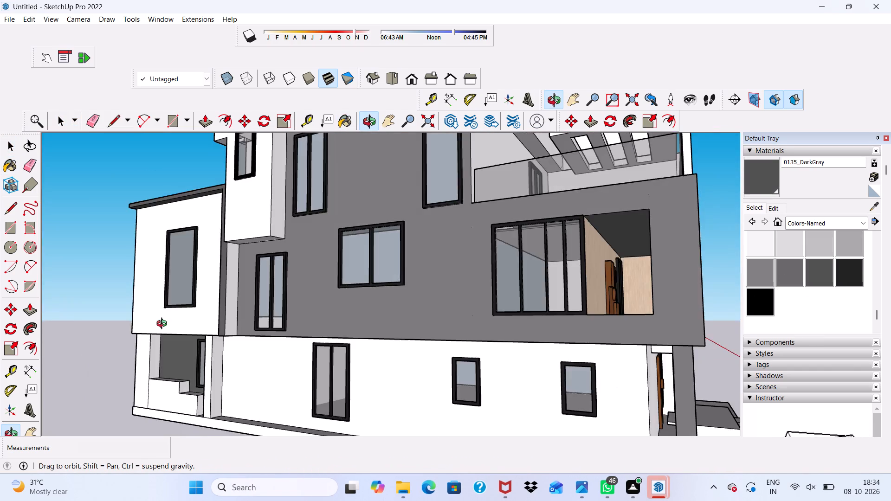
middle_drag(164, 325, 126, 348)
scroll(122, 306, up, 3)
scroll(150, 266, down, 1)
scroll(212, 291, up, 6)
click(277, 289)
Examine the painted side wall and its underside, the front facade and corner, and the plain rear walls of the house.
scroll(278, 294, down, 2)
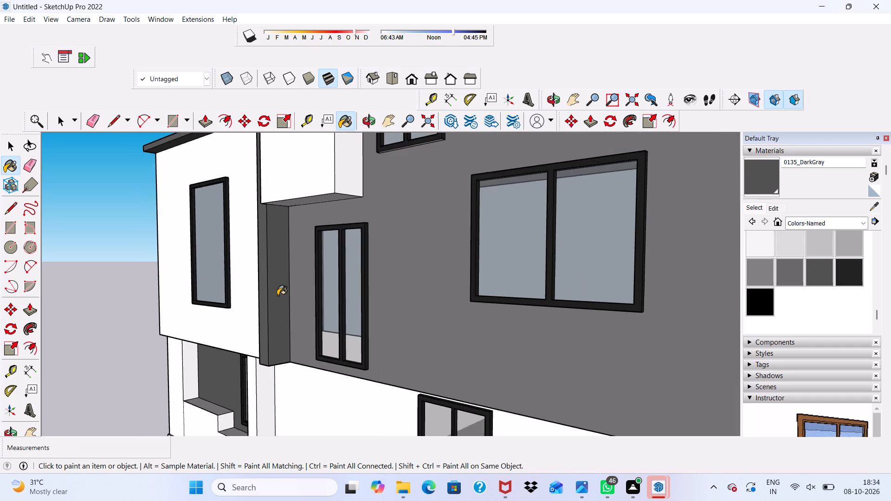
middle_drag(278, 295, 486, 295)
scroll(486, 295, up, 2)
scroll(486, 295, down, 8)
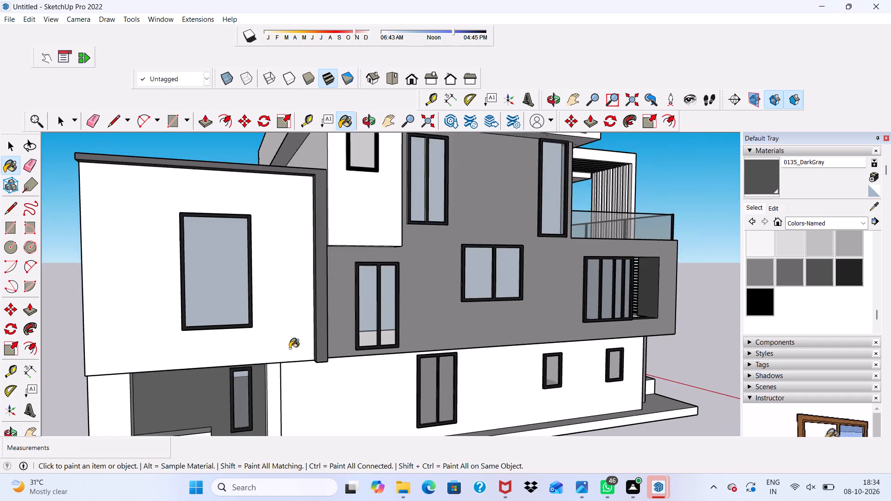
middle_drag(290, 348, 282, 206)
scroll(283, 204, up, 6)
scroll(350, 220, up, 1)
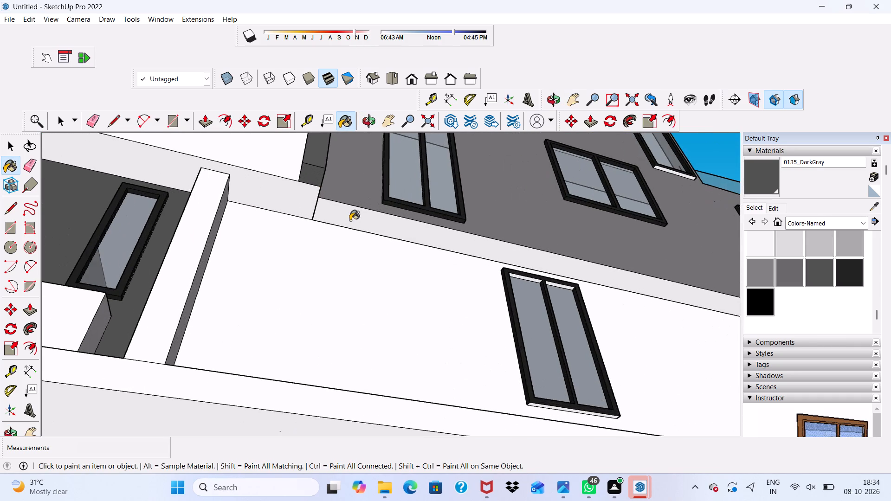
scroll(347, 221, down, 7)
middle_drag(344, 224, 285, 309)
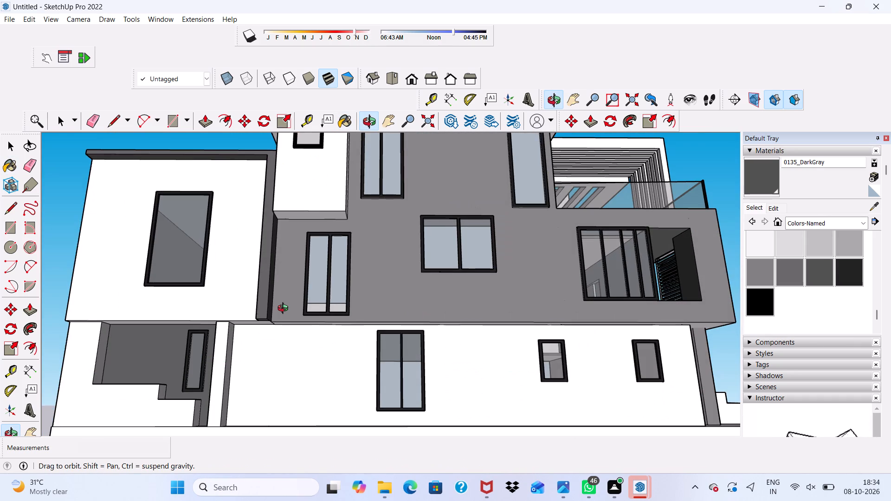
middle_drag(285, 309, 228, 348)
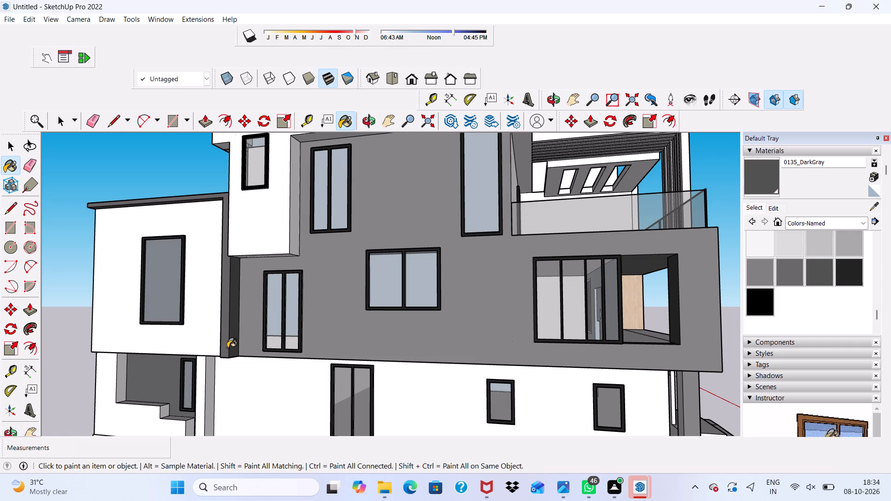
scroll(227, 343, down, 3)
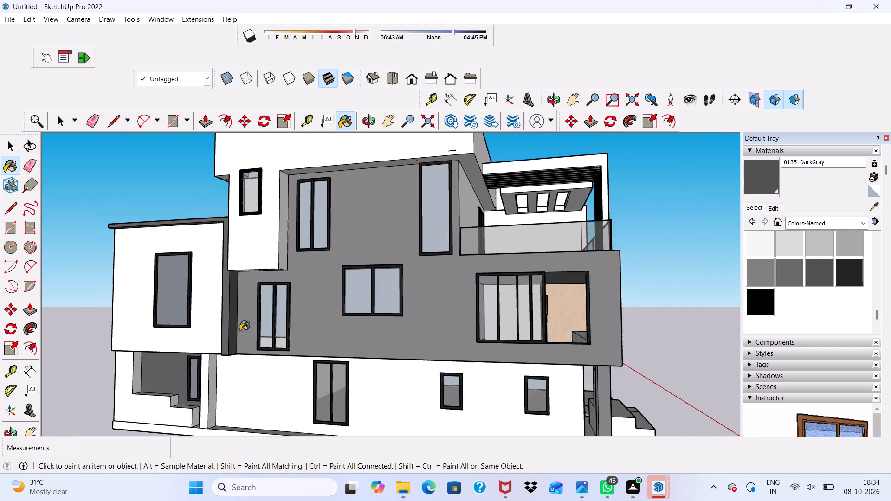
scroll(240, 331, down, 3)
middle_drag(305, 325, 1, 336)
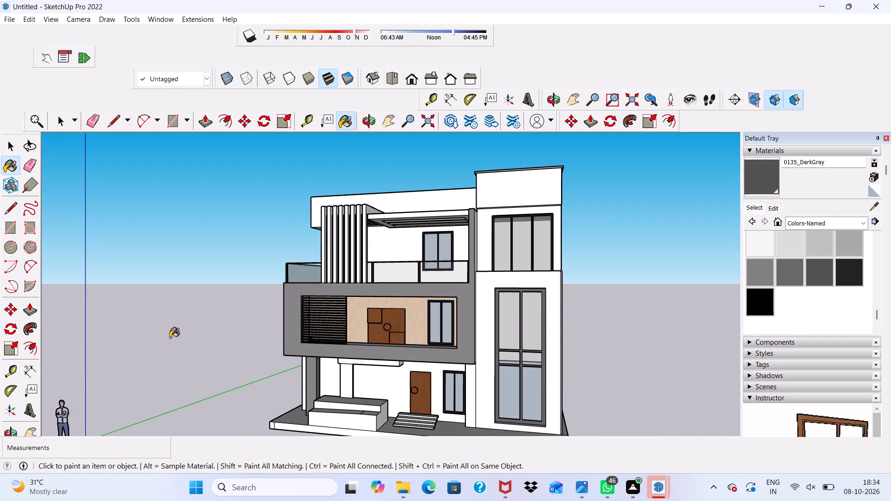
scroll(206, 344, up, 2)
scroll(240, 388, up, 3)
middle_drag(310, 392, 400, 387)
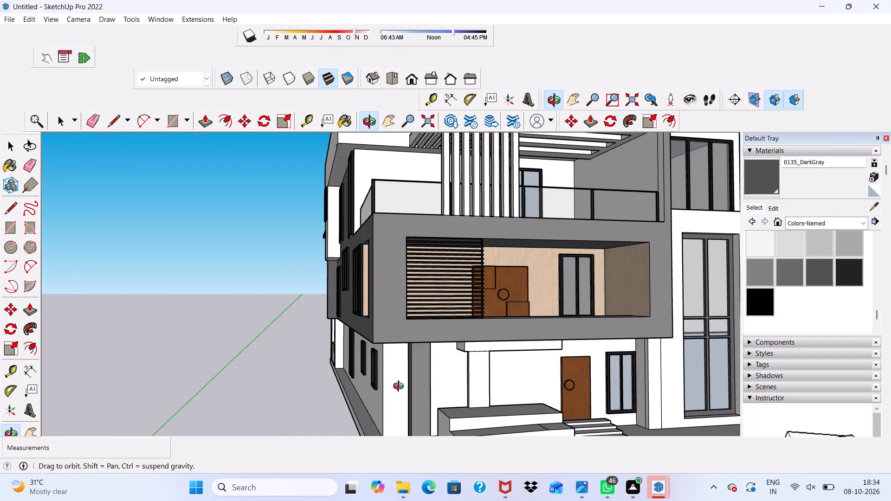
middle_drag(400, 387, 471, 375)
middle_drag(472, 375, 472, 377)
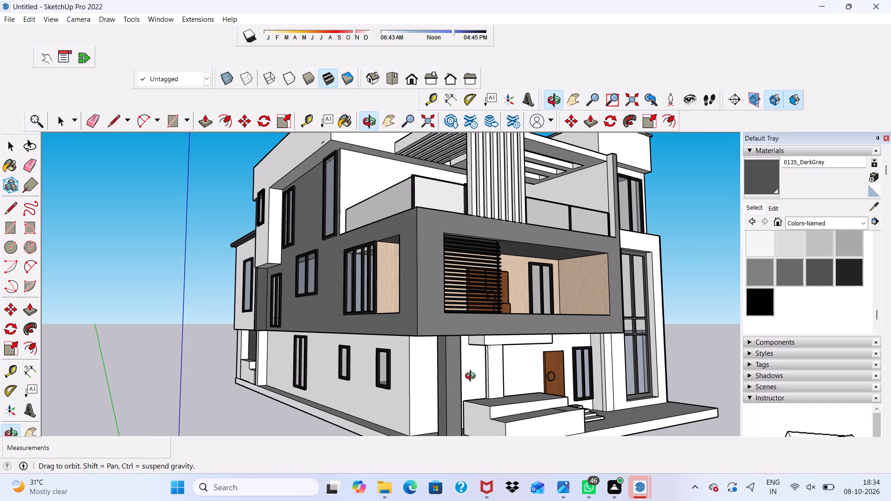
middle_drag(472, 377, 322, 393)
scroll(315, 373, up, 1)
scroll(321, 352, down, 5)
scroll(401, 341, down, 3)
middle_drag(401, 341, 152, 315)
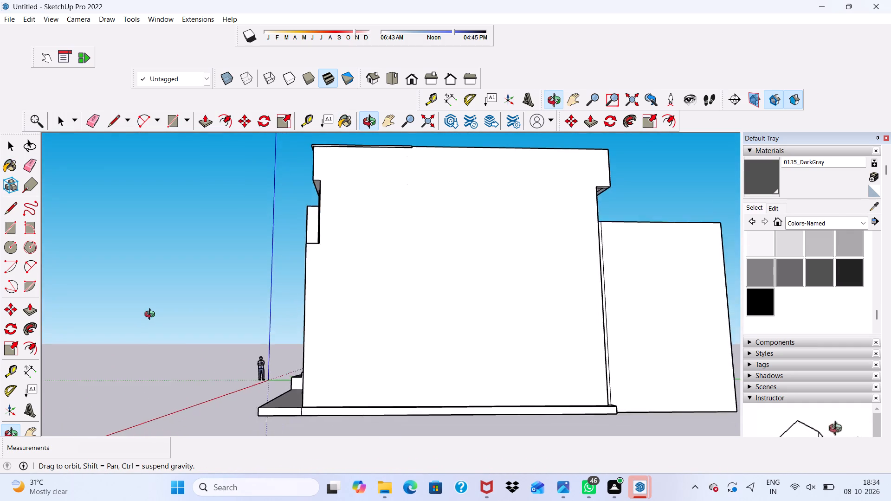
middle_drag(152, 315, 0, 384)
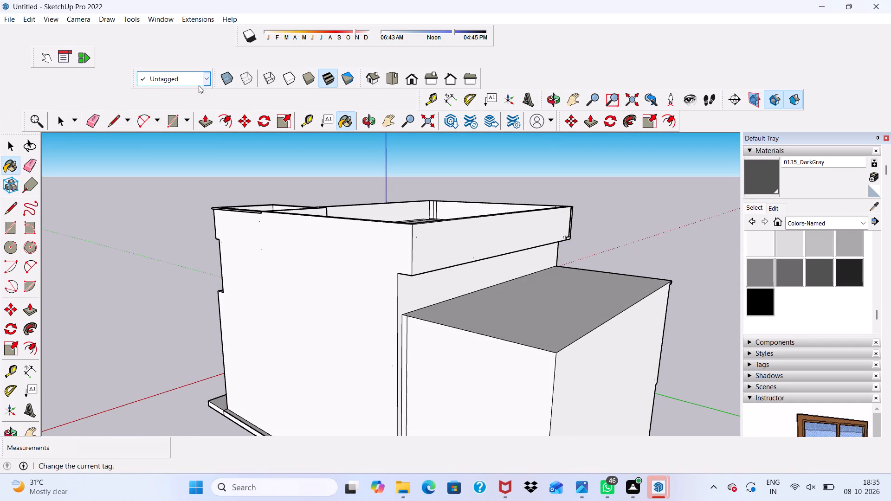
Erase the thin vertical edge line near the corner where the rear block meets the main wall.
click(85, 128)
scroll(475, 441, up, 2)
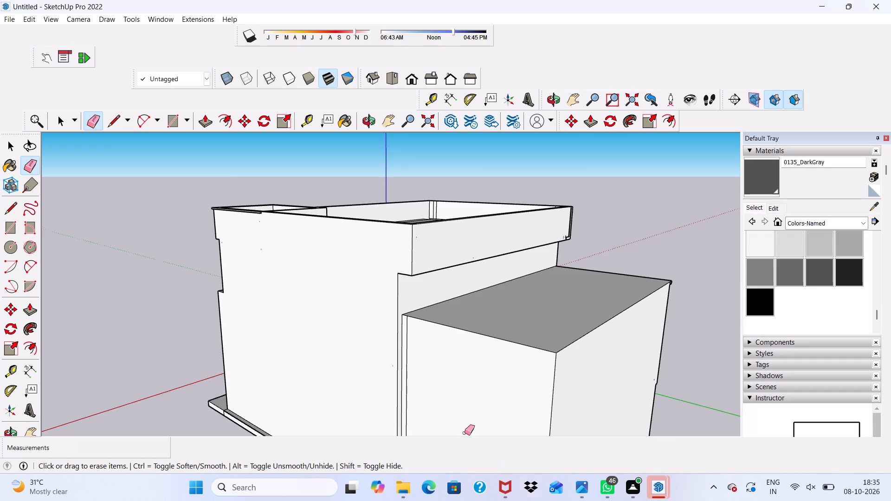
scroll(465, 433, up, 1)
scroll(408, 392, up, 8)
drag(371, 288, 381, 288)
Push/Pull the rear block's set-back end face outward 9" so it lines up with the adjoining main wall.
scroll(372, 291, down, 3)
scroll(338, 318, down, 1)
middle_drag(338, 318, 476, 324)
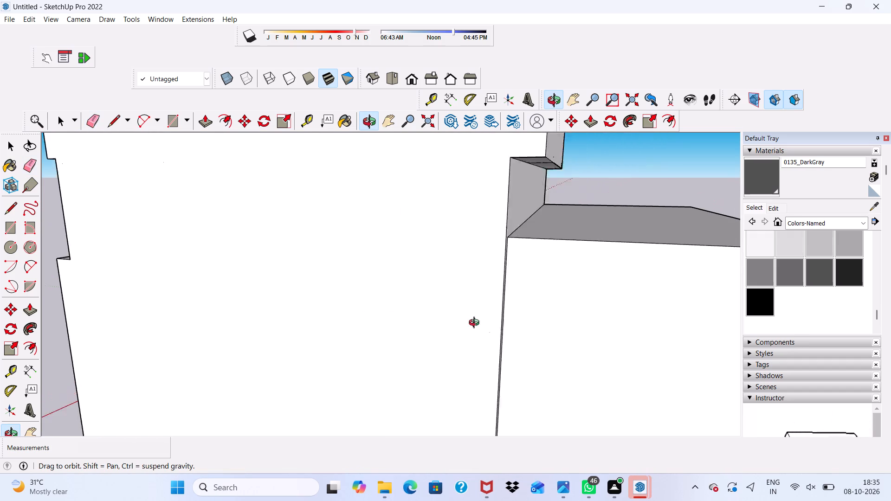
middle_drag(476, 324, 351, 290)
scroll(351, 290, up, 2)
scroll(352, 288, down, 9)
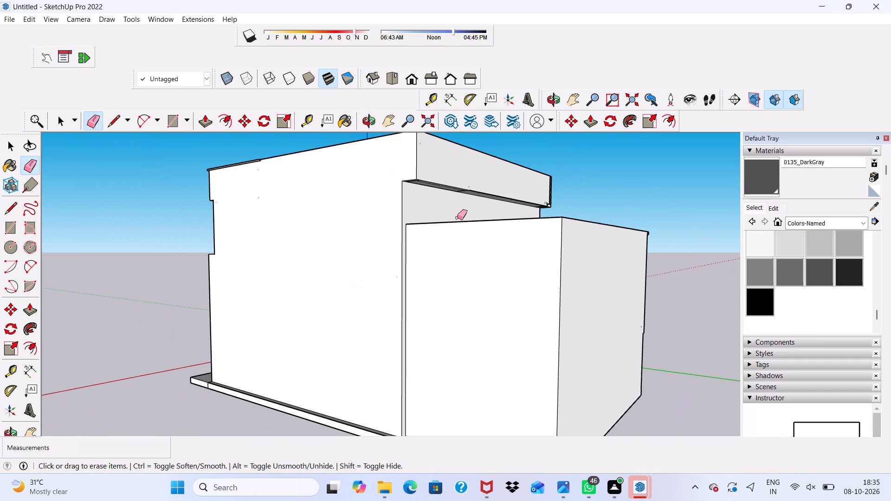
key(space)
click(448, 309)
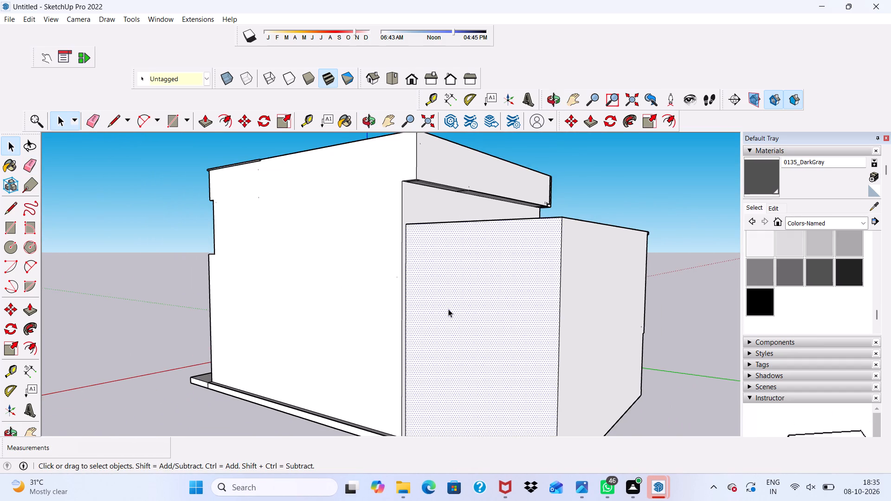
click(196, 114)
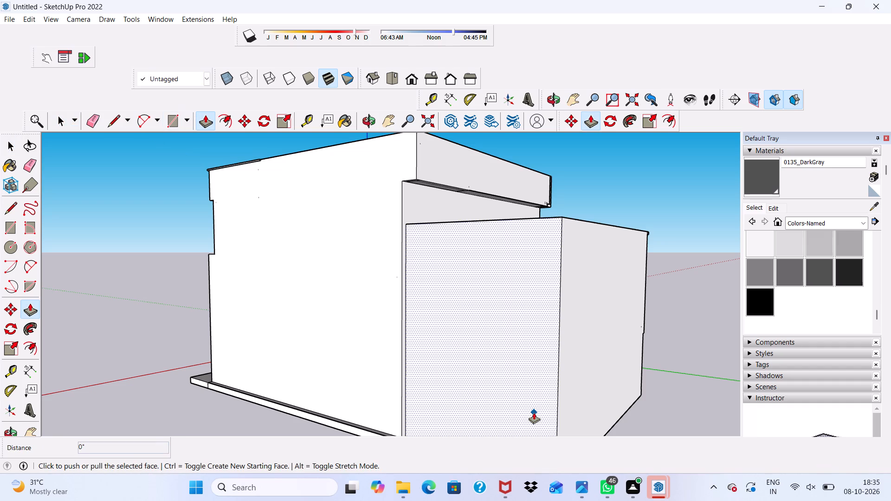
click(503, 364)
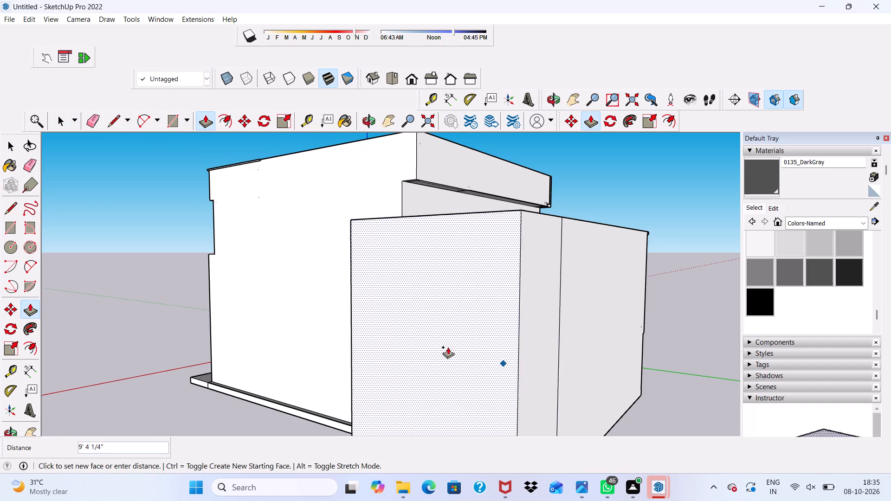
middle_drag(452, 343, 652, 371)
scroll(452, 343, down, 1)
click(476, 315)
scroll(572, 315, down, 1)
middle_drag(572, 315, 291, 323)
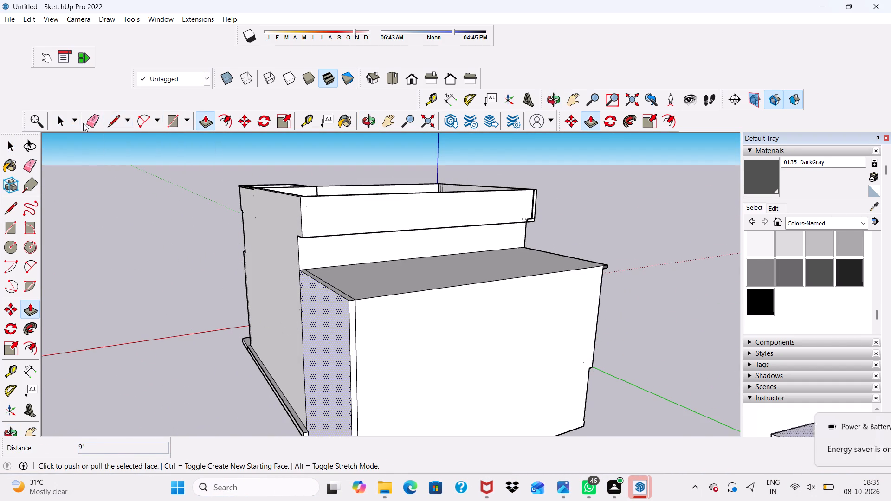
Erase the leftover edge lines on the rear block's wall and roof beside the extended strip.
click(83, 123)
scroll(367, 409, up, 5)
scroll(377, 318, up, 2)
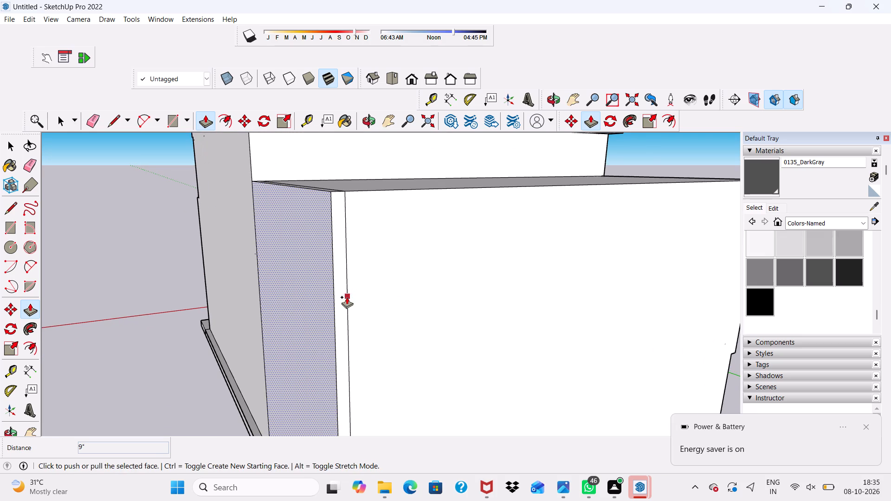
click(91, 120)
scroll(442, 224, up, 2)
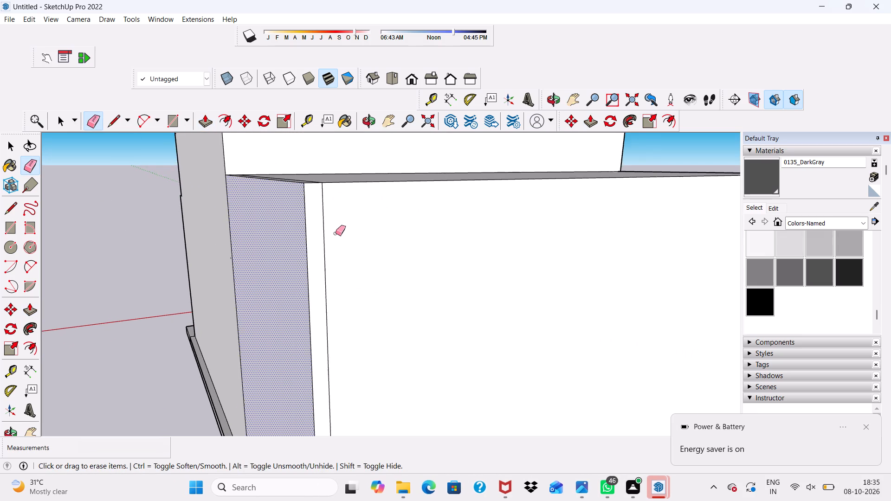
scroll(336, 233, up, 2)
click(317, 232)
scroll(326, 212, down, 5)
middle_drag(341, 212, 311, 274)
scroll(311, 274, up, 3)
scroll(262, 267, up, 2)
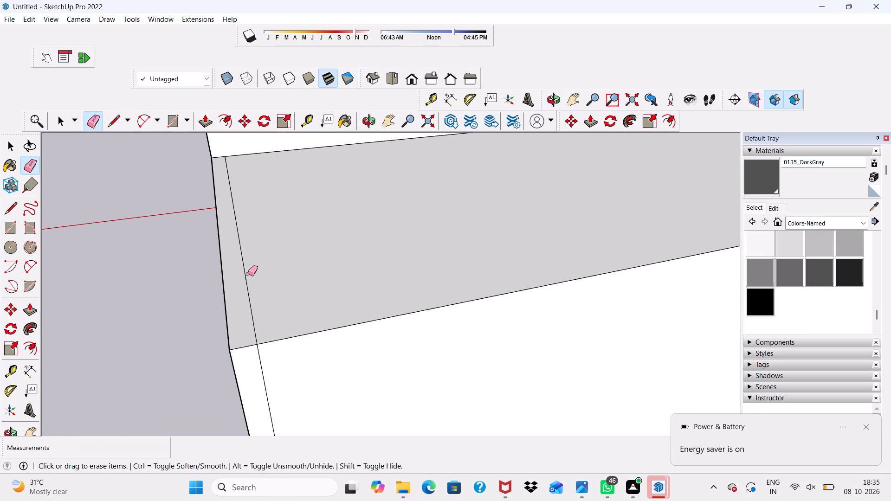
drag(248, 274, 245, 282)
scroll(254, 261, down, 3)
scroll(267, 346, up, 2)
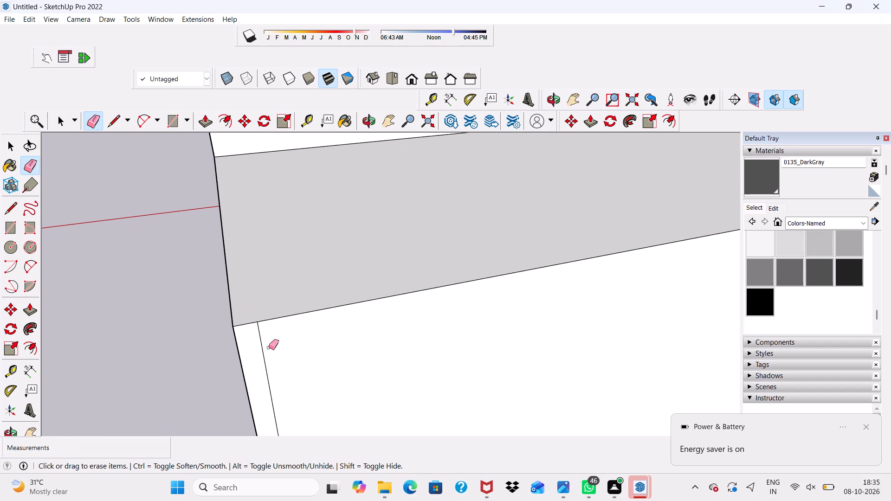
click(258, 357)
drag(275, 347, 274, 352)
drag(274, 352, 268, 368)
drag(268, 368, 266, 373)
scroll(257, 344, down, 8)
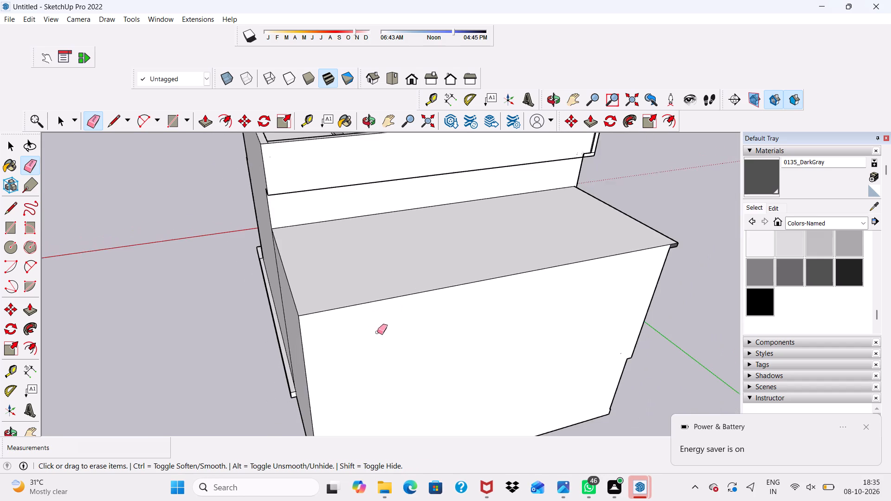
Examine the house from above at the windowed side and from the front.
scroll(377, 332, down, 5)
middle_drag(494, 320, 50, 314)
scroll(143, 280, up, 1)
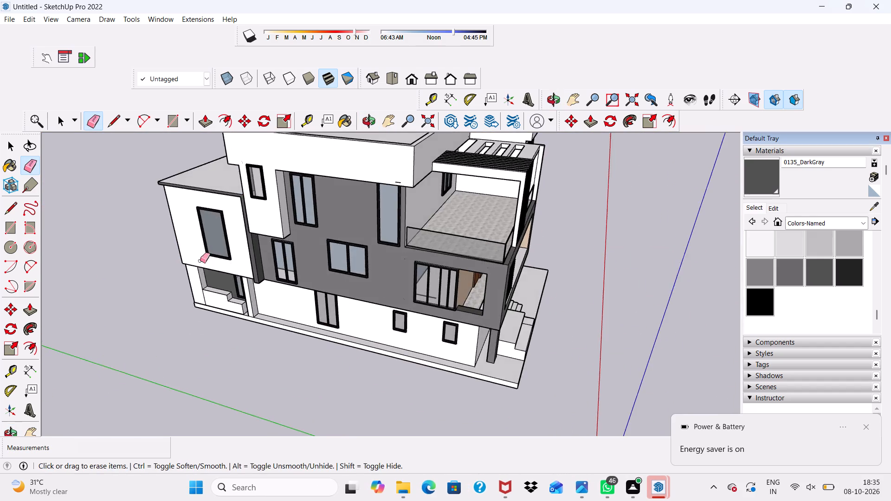
scroll(200, 261, down, 3)
middle_drag(240, 324, 12, 216)
scroll(543, 282, up, 3)
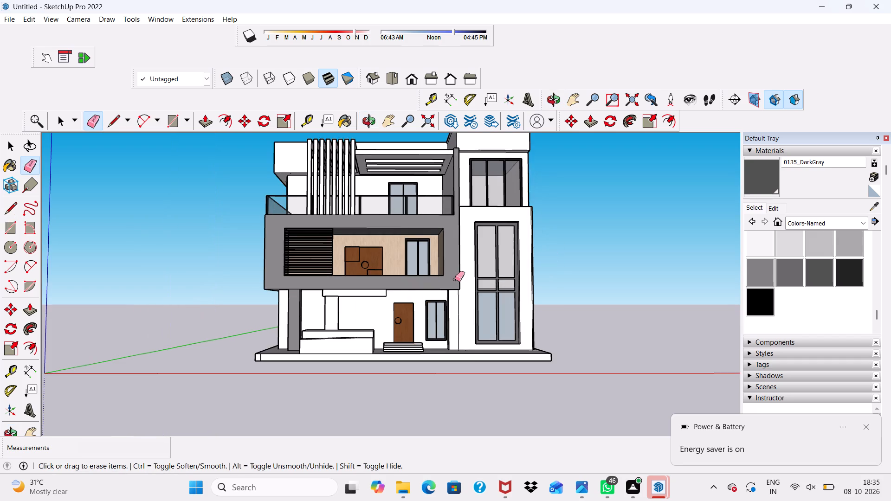
scroll(452, 279, up, 3)
click(464, 320)
Save the house model in the Documents folder under the file name 322.
key(space)
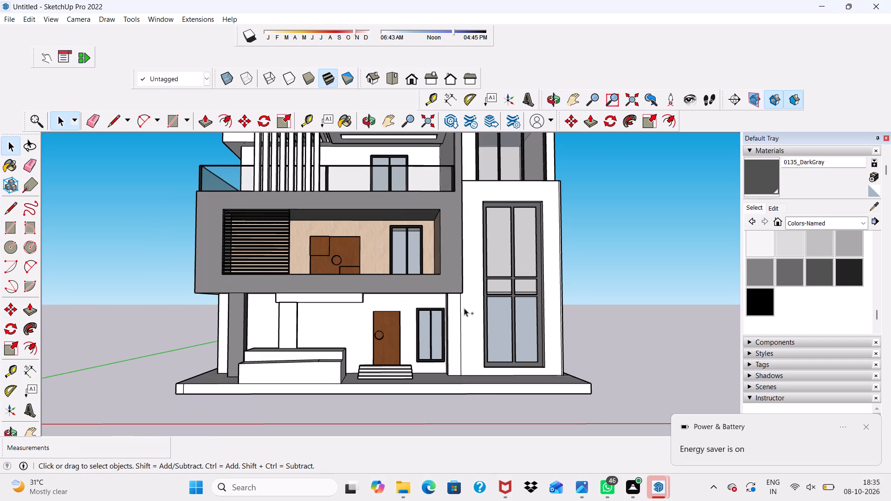
key(ctrl+s)
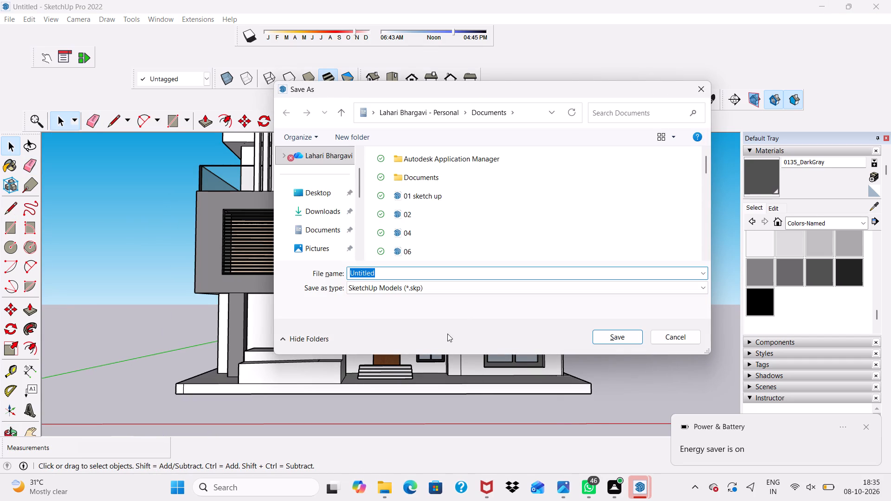
click(414, 274)
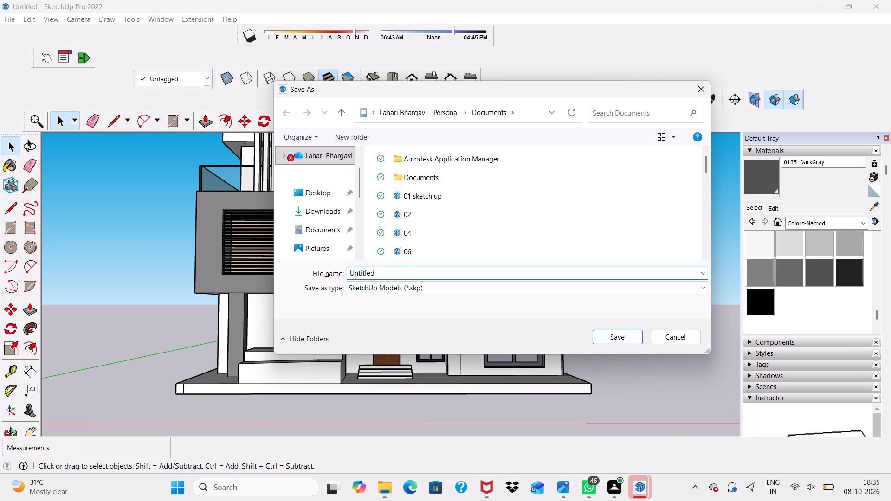
key(3)
key(2)
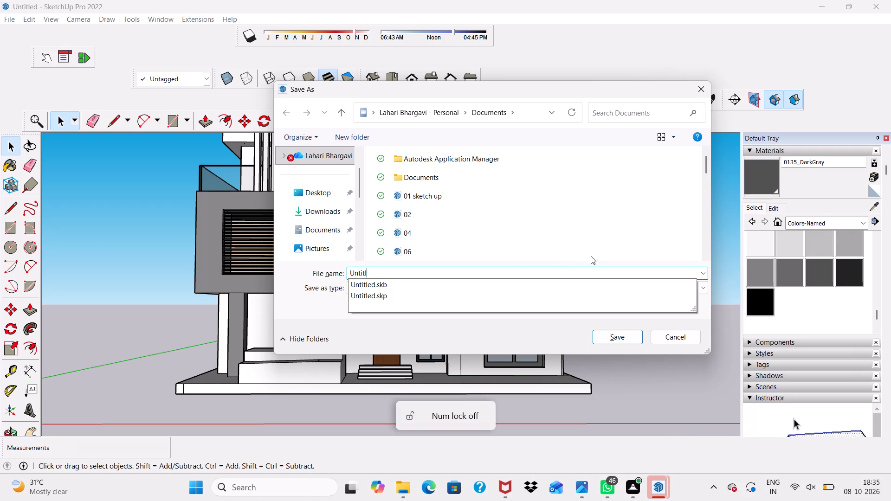
key(Page_Down)
key(End)
key(End)
key(End)
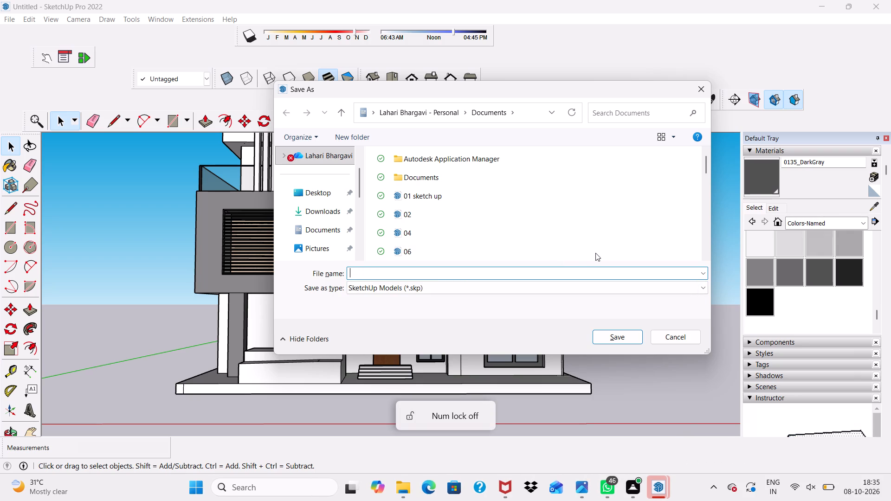
drag(595, 253, 581, 274)
click(581, 274)
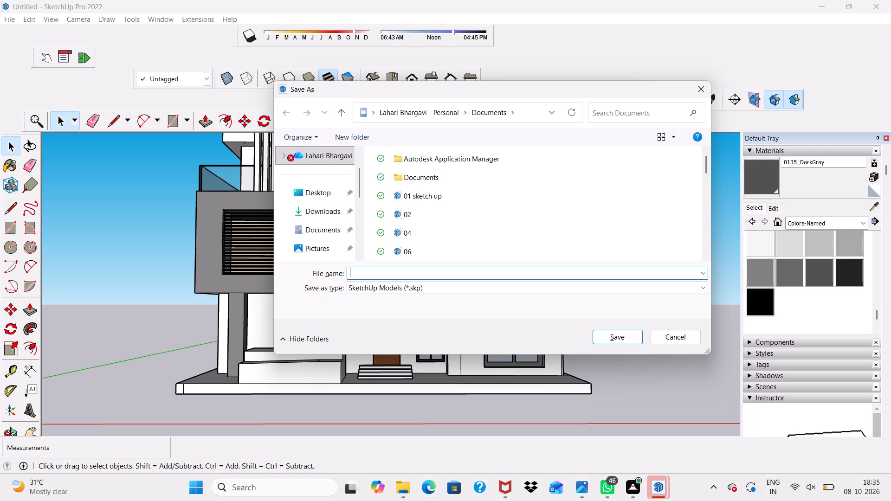
key(Page_Down)
key(End)
key(End)
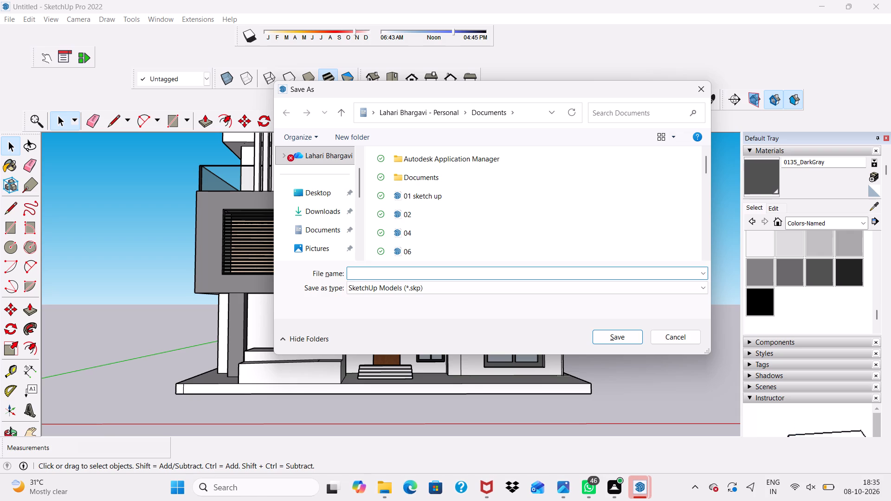
click(550, 272)
key(Page_Down)
key(Page_Down)
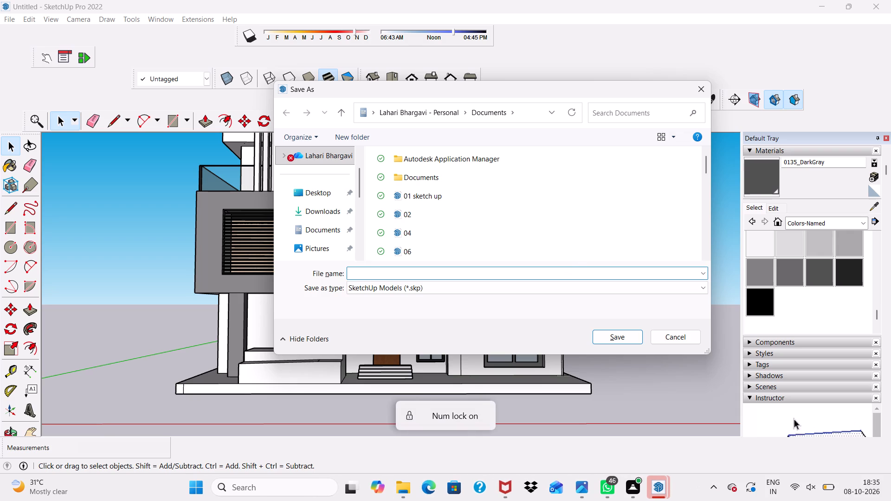
text(3111)
key(BackSpace)
key(BackSpace)
key(BackSpace)
key(BackSpace)
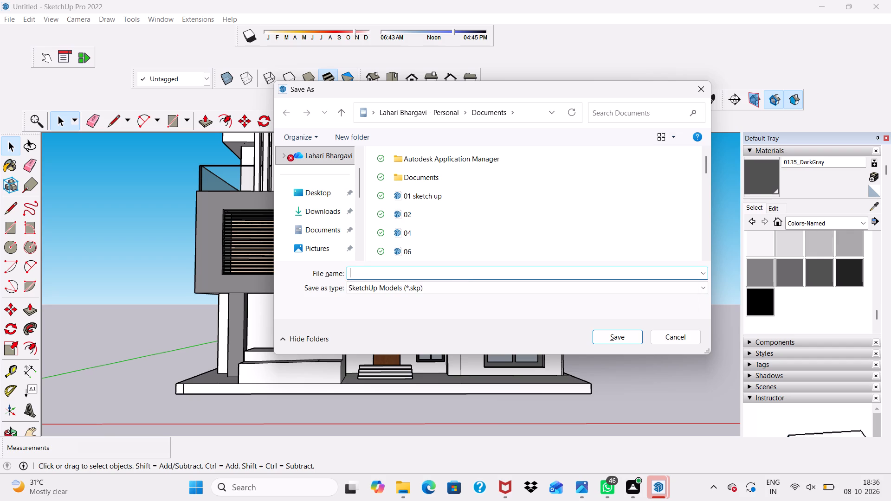
key(BackSpace)
text(322)
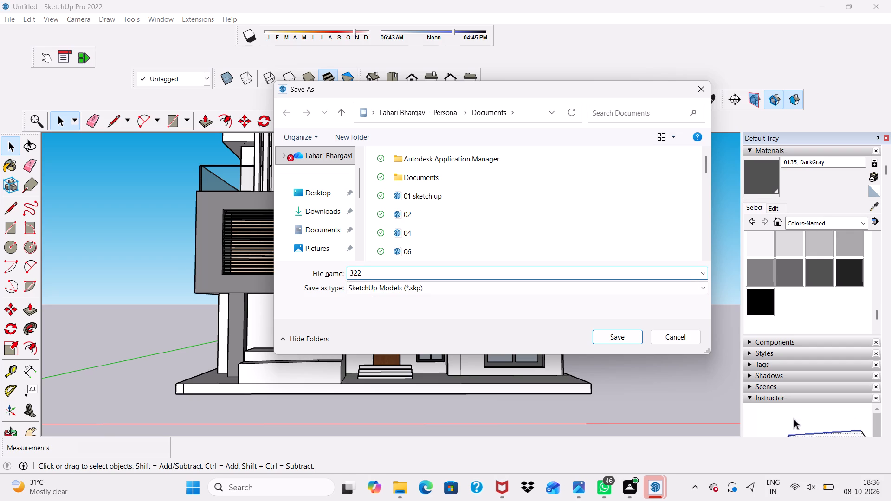
click(613, 331)
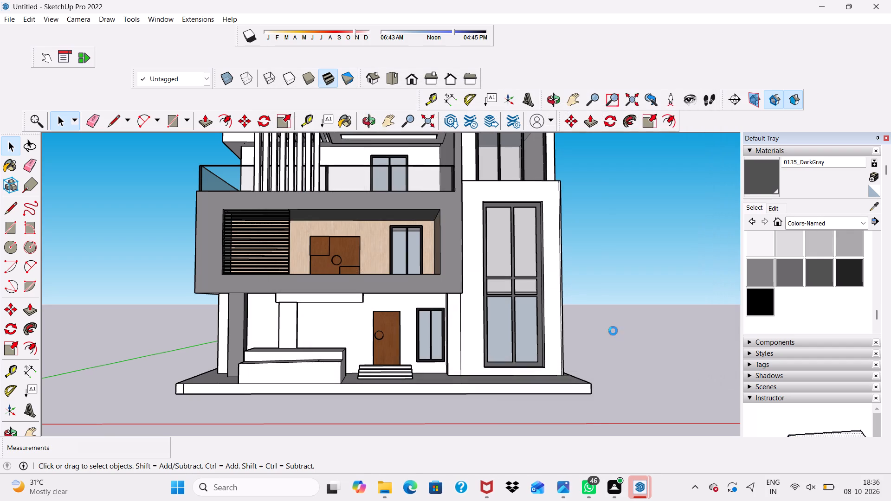
Export the current front view as a 2D JPEG image named "322 pdf" in the Downloads folder.
click(8, 20)
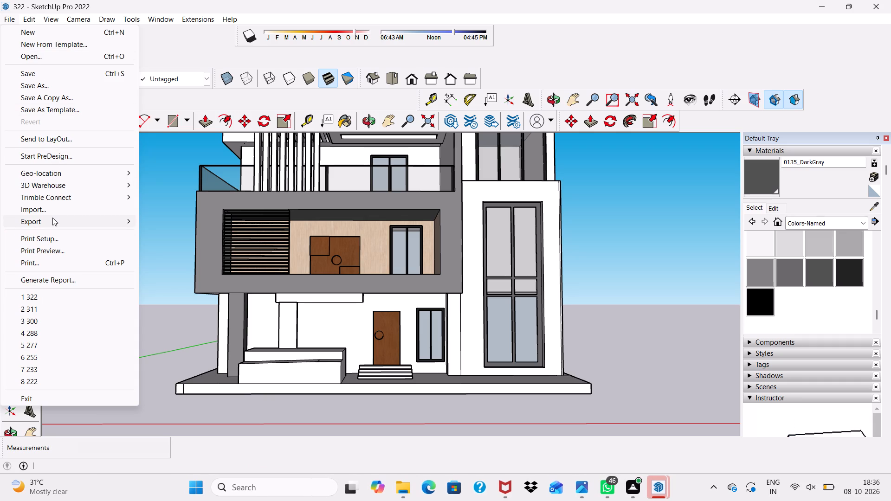
click(52, 219)
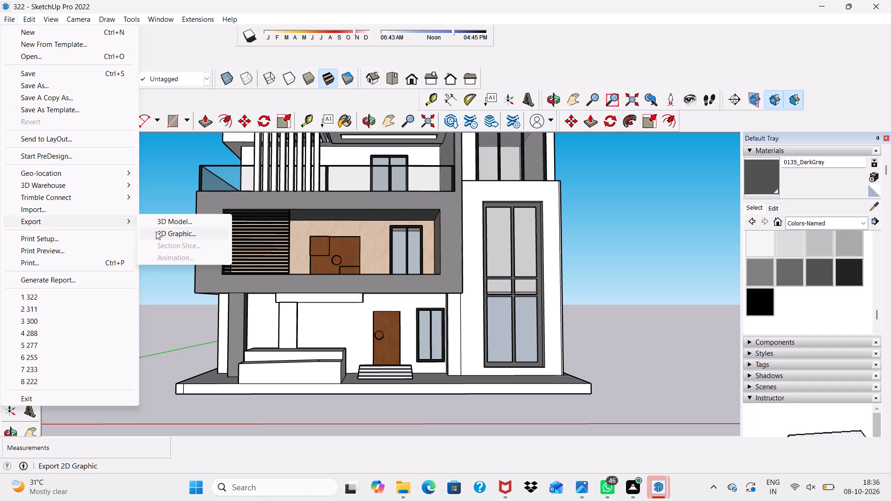
click(156, 231)
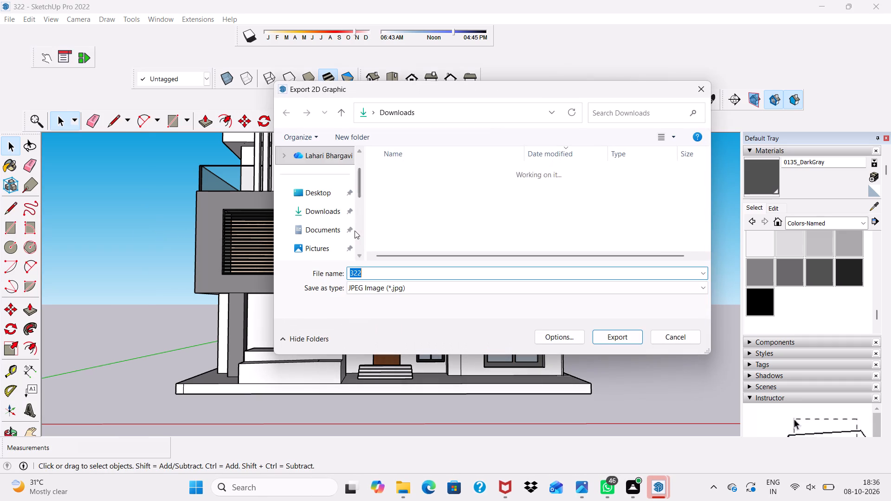
key(space)
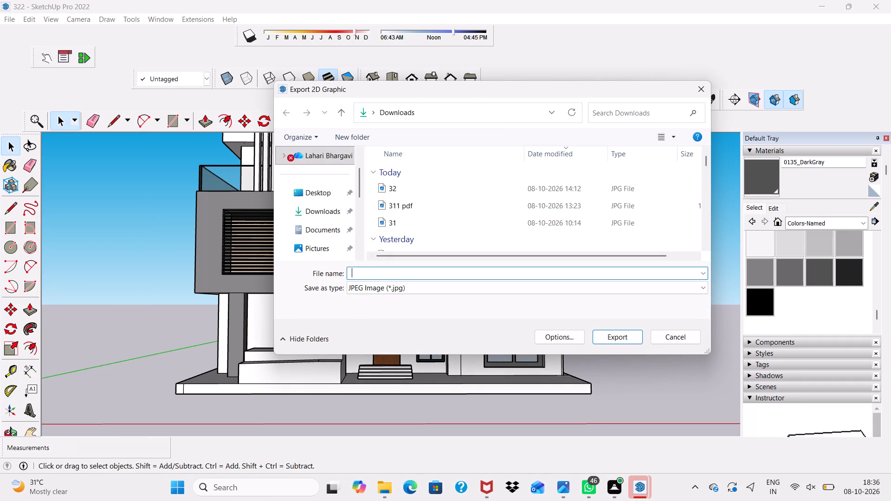
text(325)
key(BackSpace)
key(BackSpace)
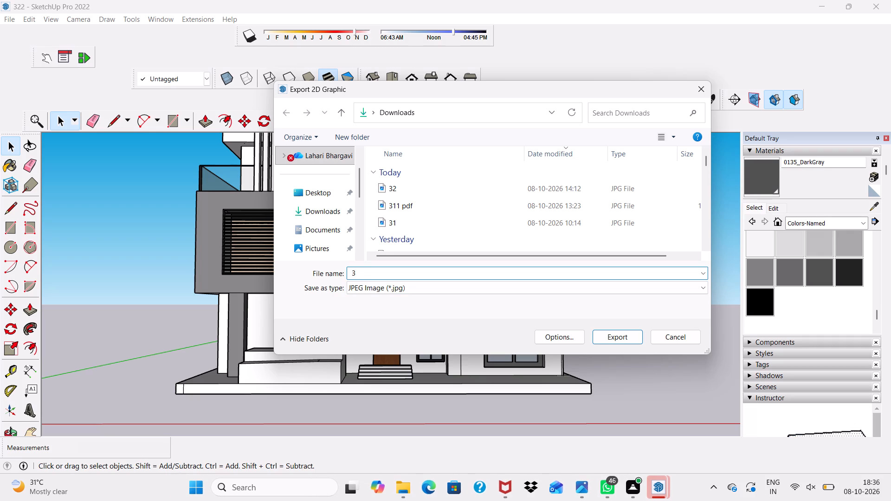
text(22)
key(space)
text(pdf)
click(623, 334)
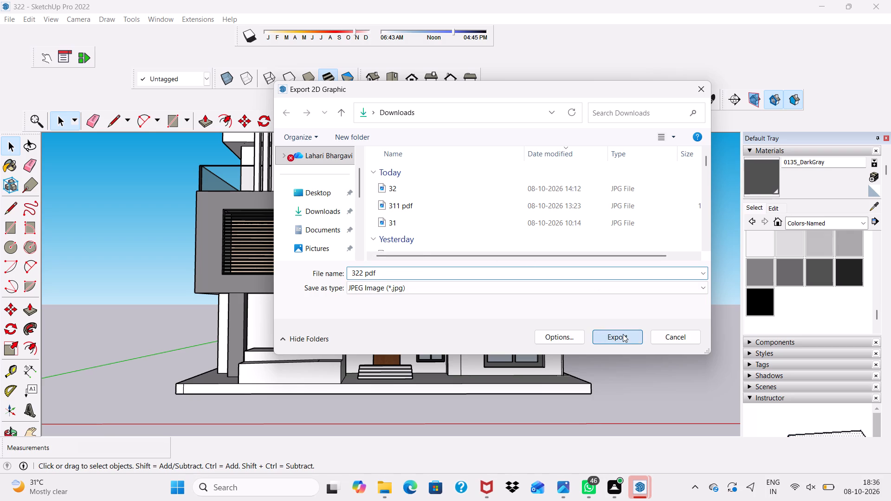